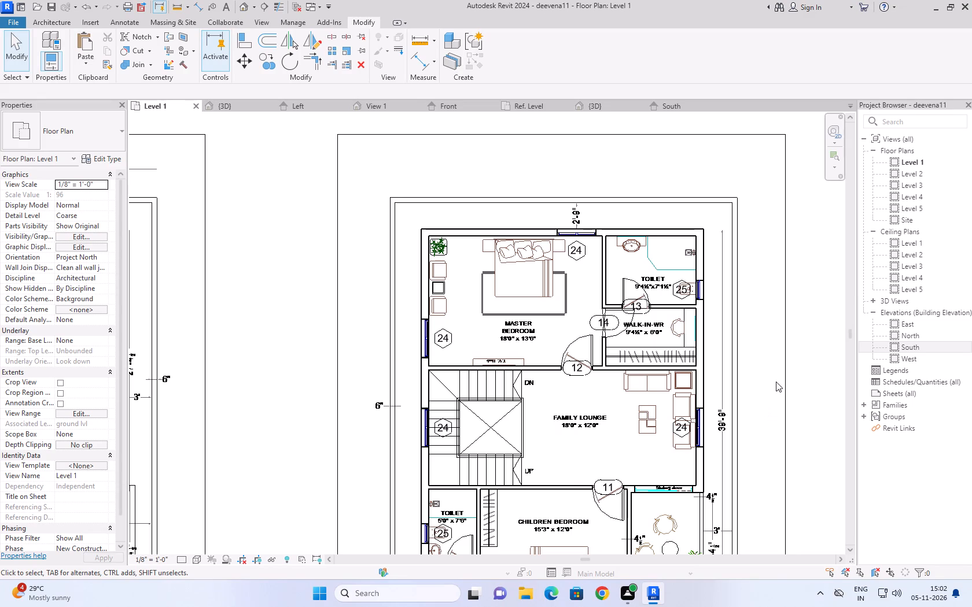
Look over the first-floor plan from the master bedroom to the sit out for doors and openings still to model.
middle_drag(781, 348, 739, 287)
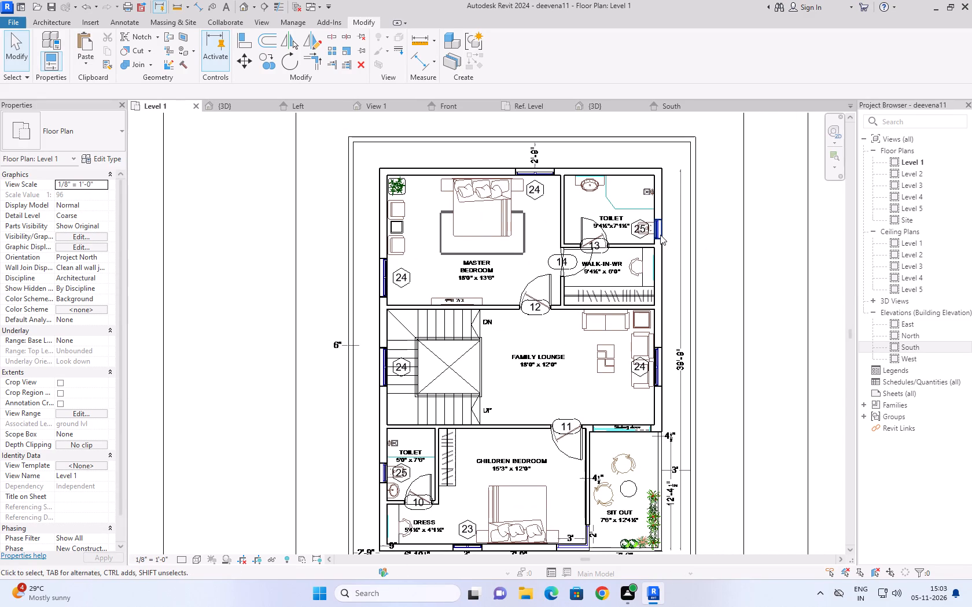
scroll(660, 234, down, 1)
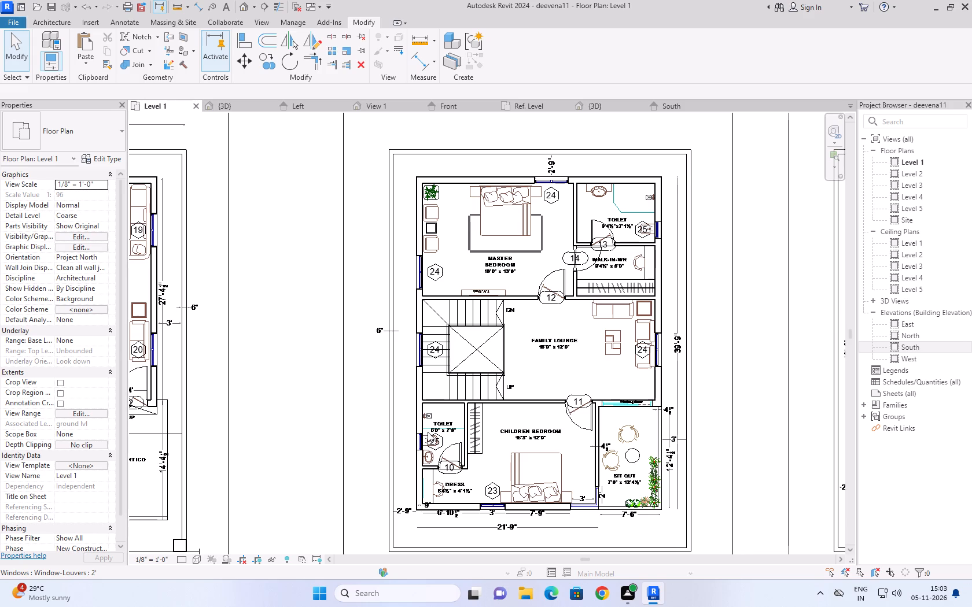
scroll(595, 235, up, 2)
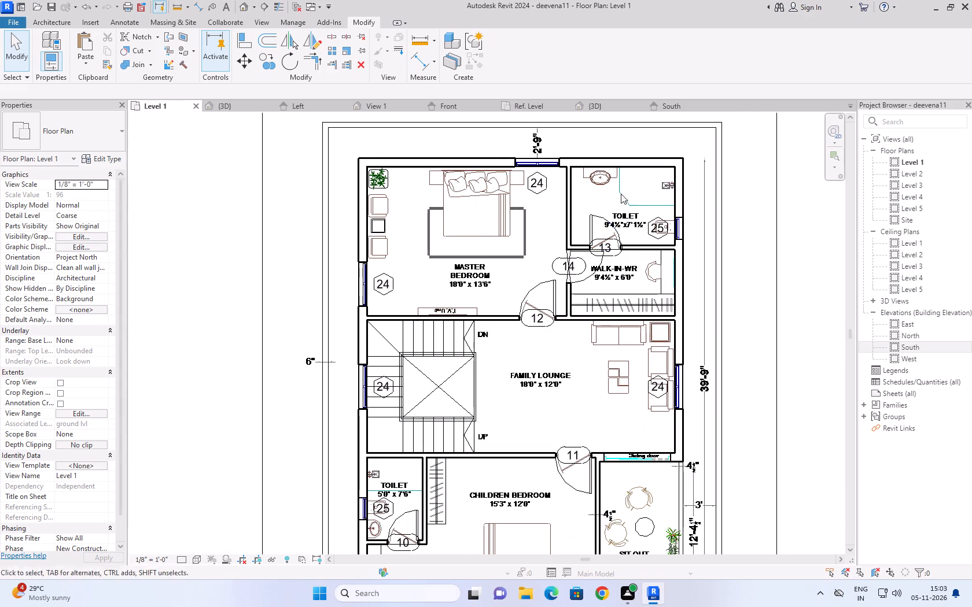
scroll(615, 193, up, 2)
scroll(607, 200, down, 1)
middle_drag(603, 208, 601, 253)
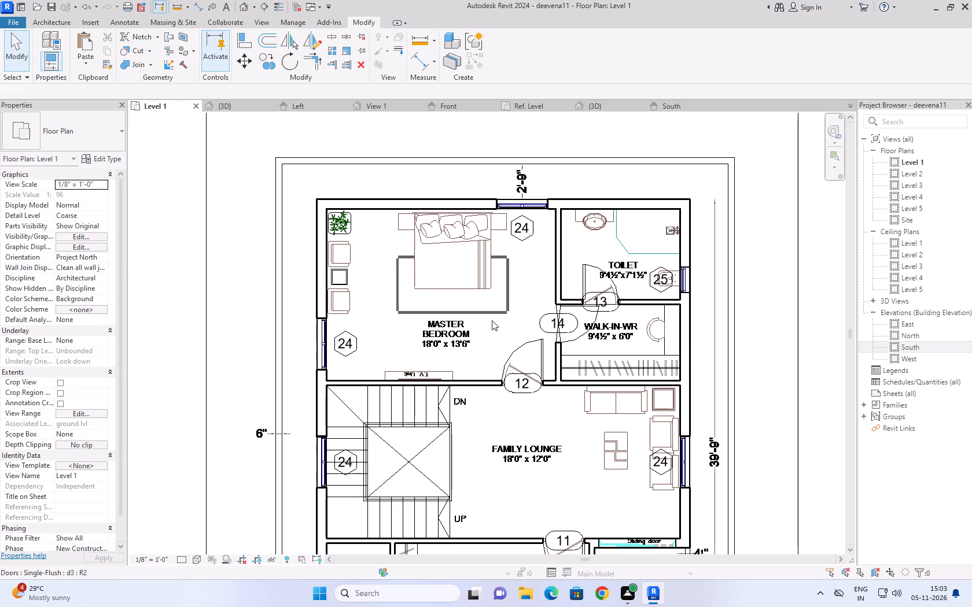
scroll(505, 271, down, 2)
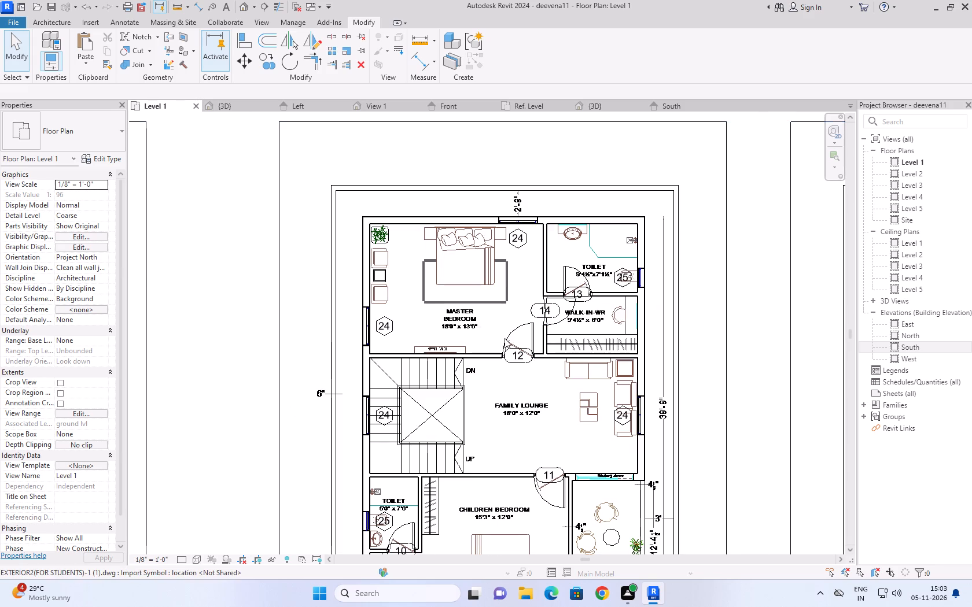
scroll(519, 388, up, 2)
middle_drag(501, 424, 489, 392)
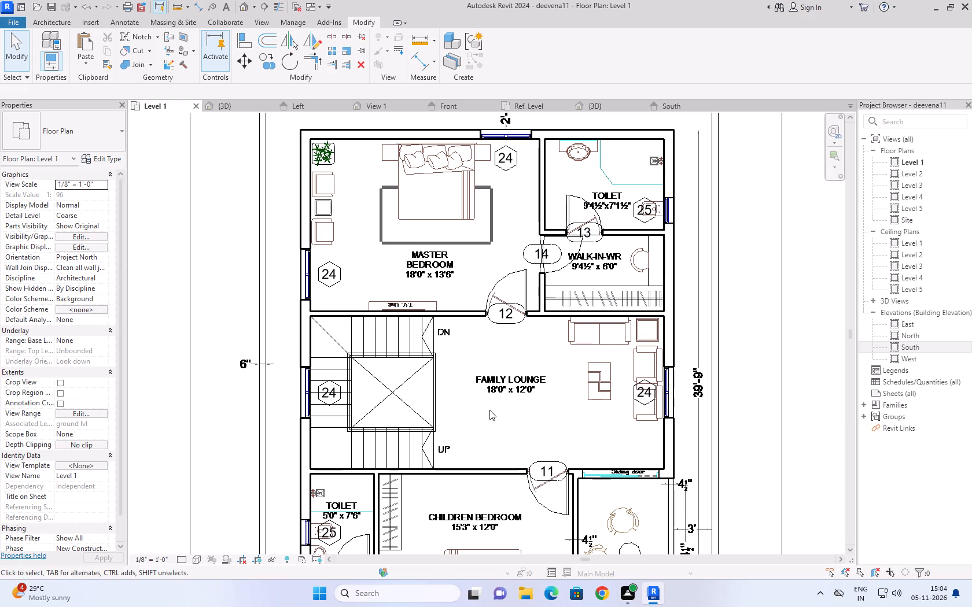
middle_drag(489, 410, 541, 359)
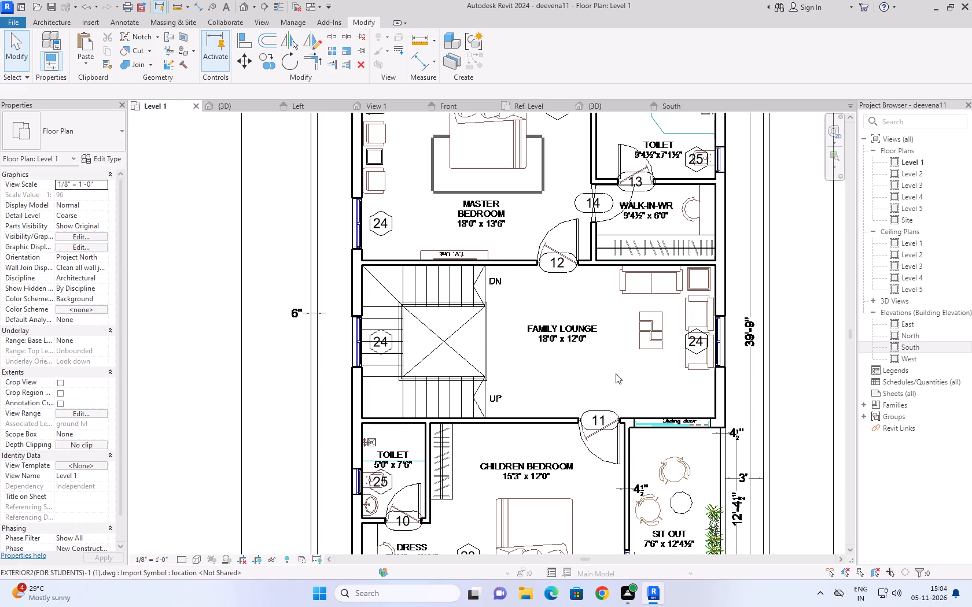
middle_drag(506, 340, 414, 328)
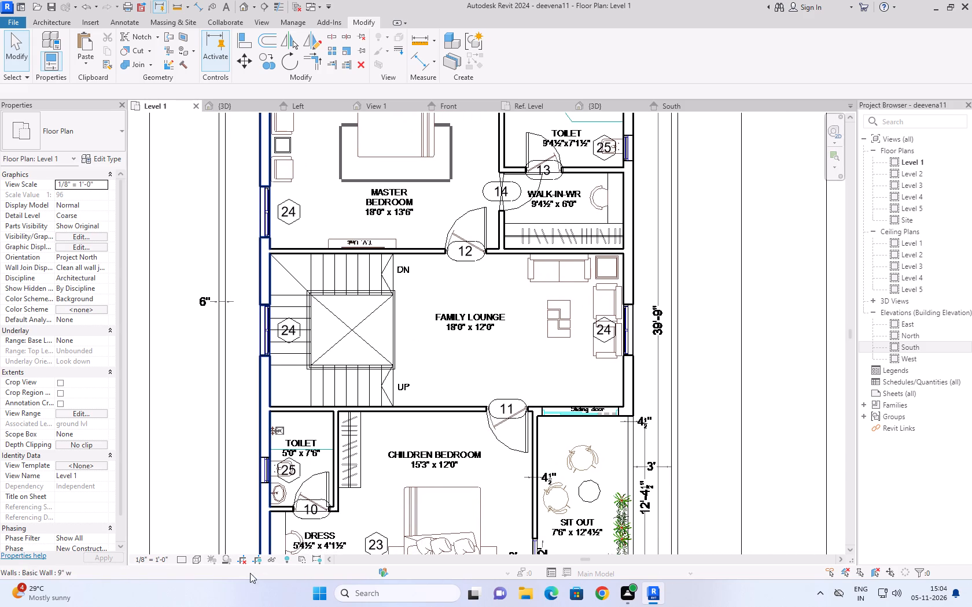
middle_drag(355, 465, 406, 371)
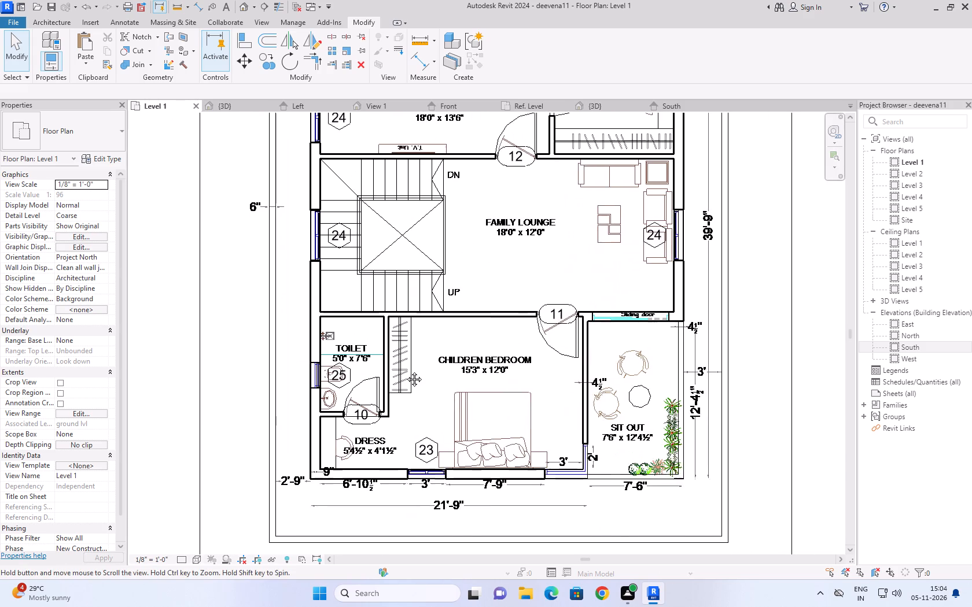
middle_drag(406, 371, 348, 408)
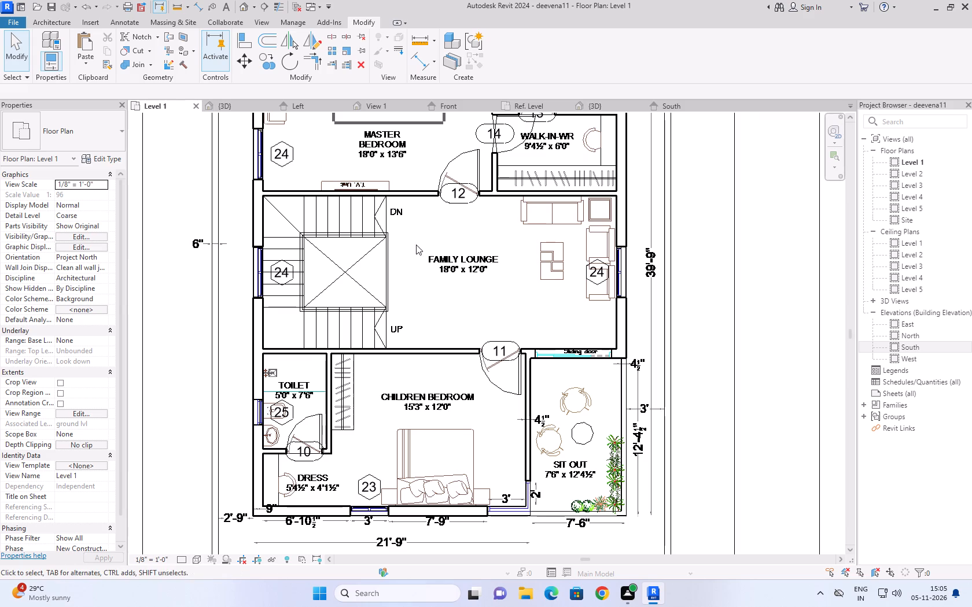
scroll(403, 252, down, 3)
scroll(447, 378, up, 5)
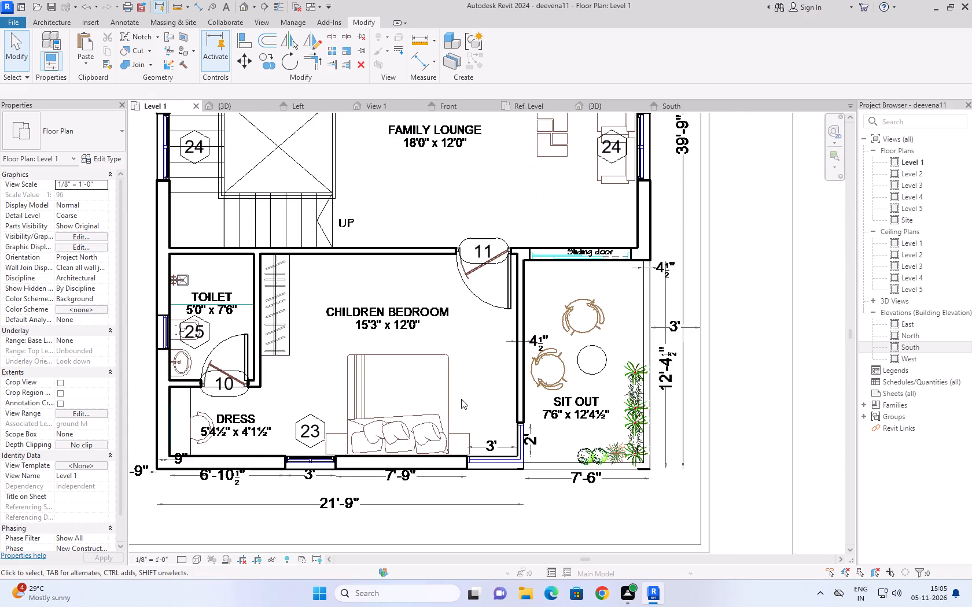
scroll(461, 399, down, 2)
scroll(570, 222, up, 1)
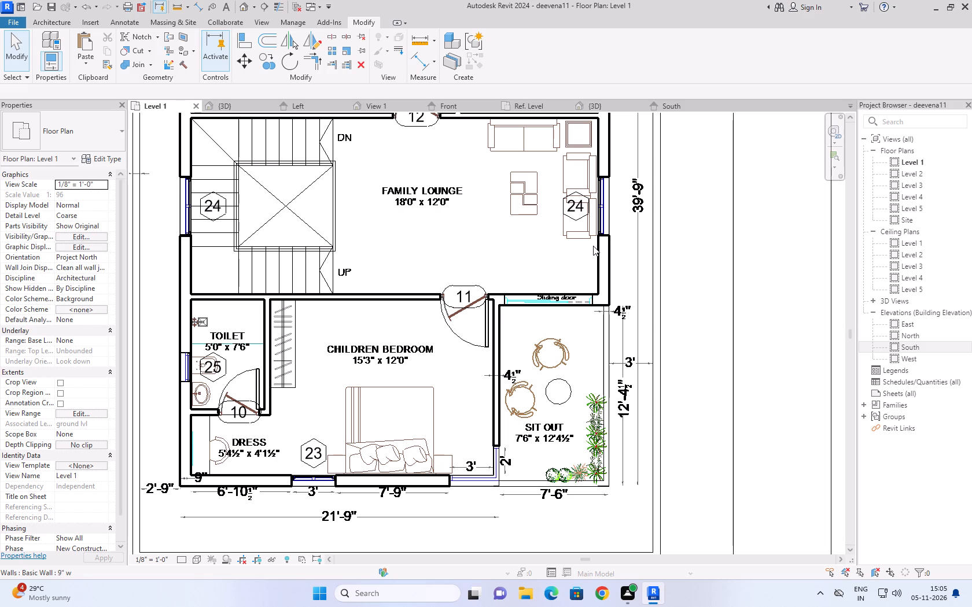
Save the project and place a Single-Flush 3'd door at the sliding door mark between family lounge and sit out, swinging into the lounge.
scroll(514, 268, up, 3)
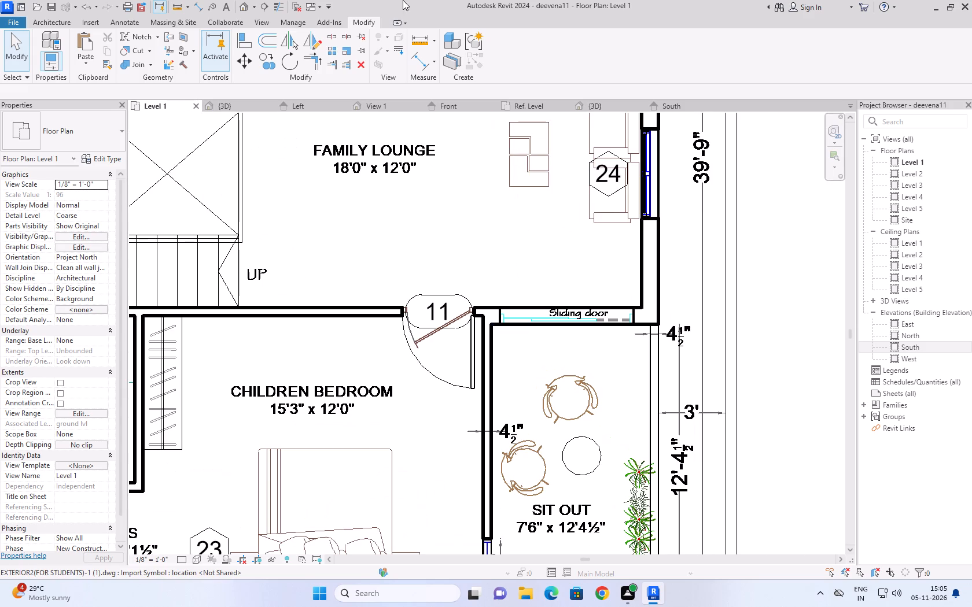
click(57, 24)
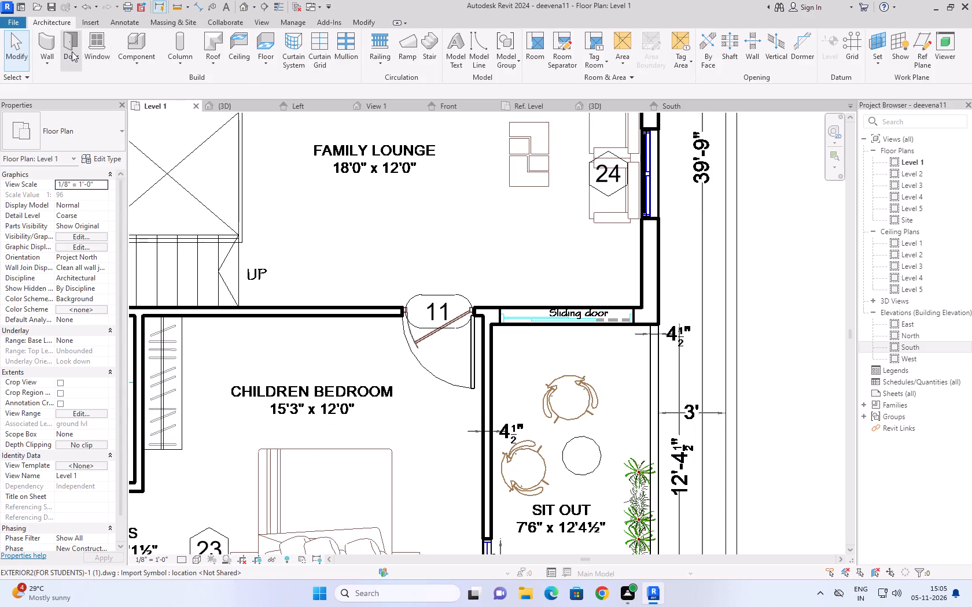
click(68, 51)
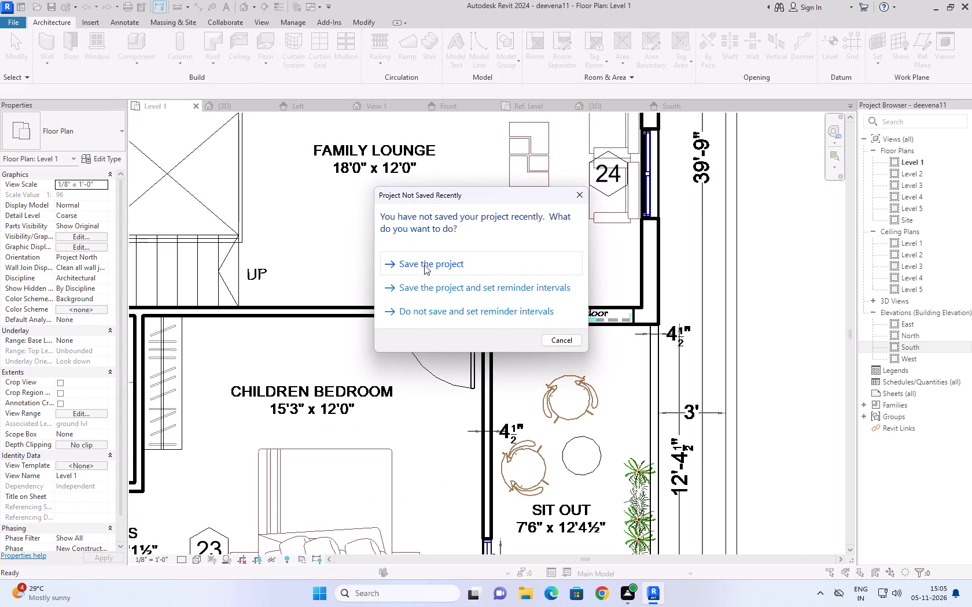
click(428, 264)
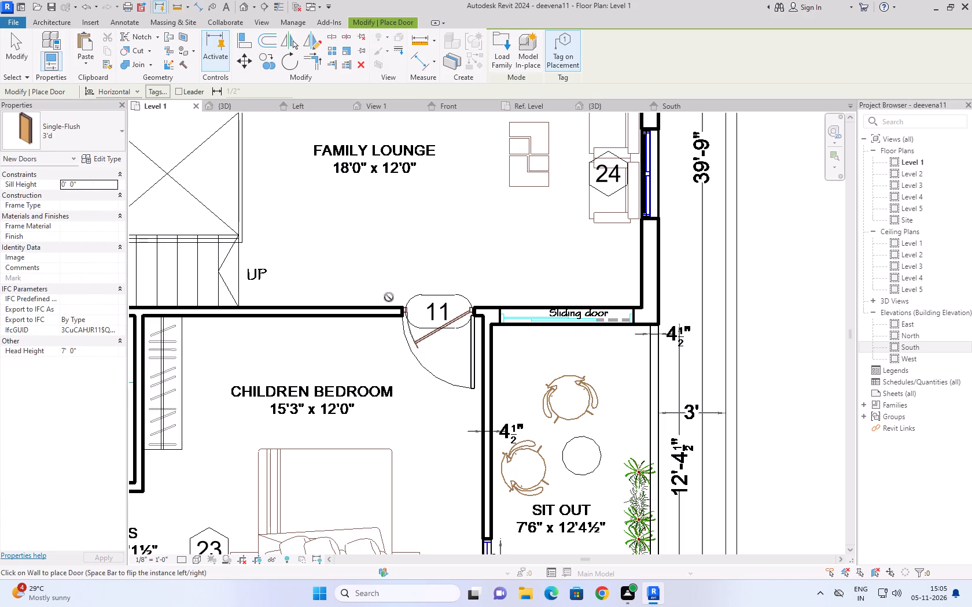
click(570, 305)
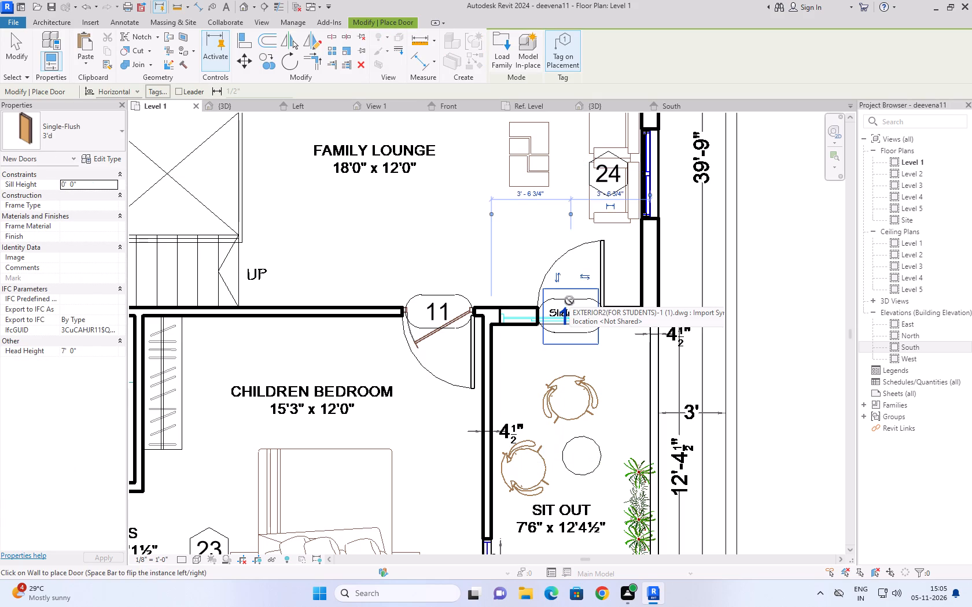
key(Escape)
key(Escape)
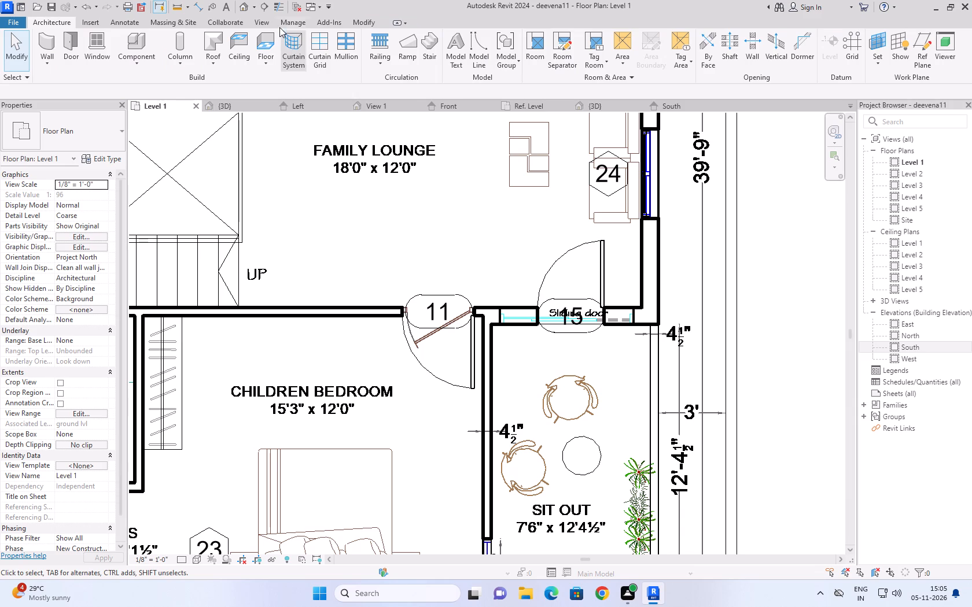
Measure the width of the sliding door opening between the family lounge and the sit out.
click(196, 2)
scroll(539, 342, up, 3)
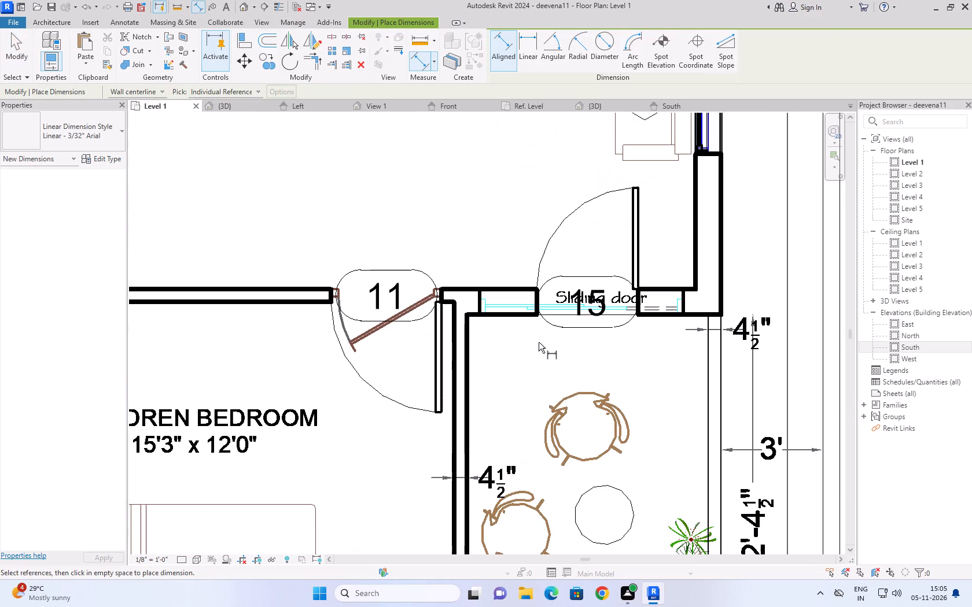
click(684, 297)
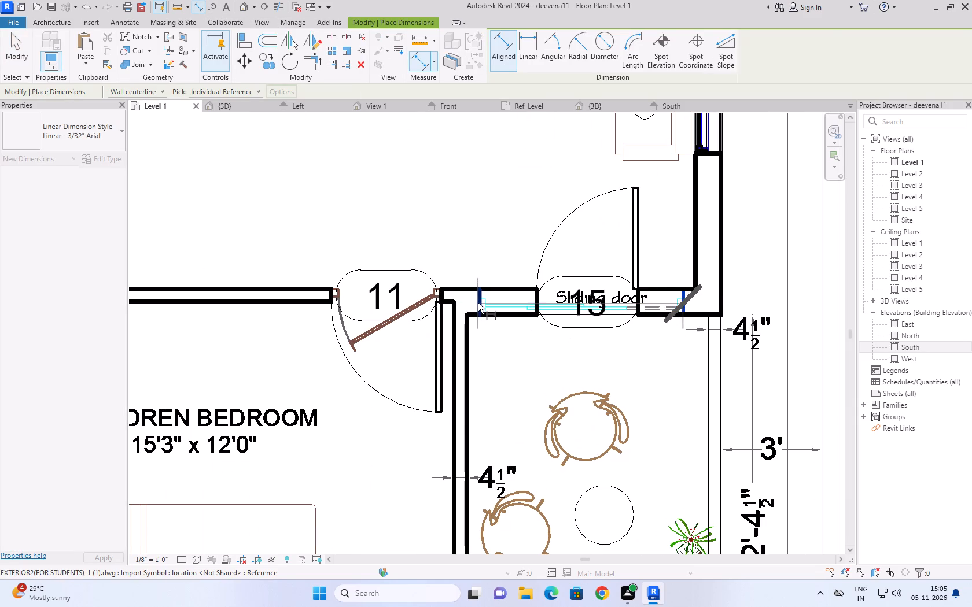
click(478, 303)
key(Escape)
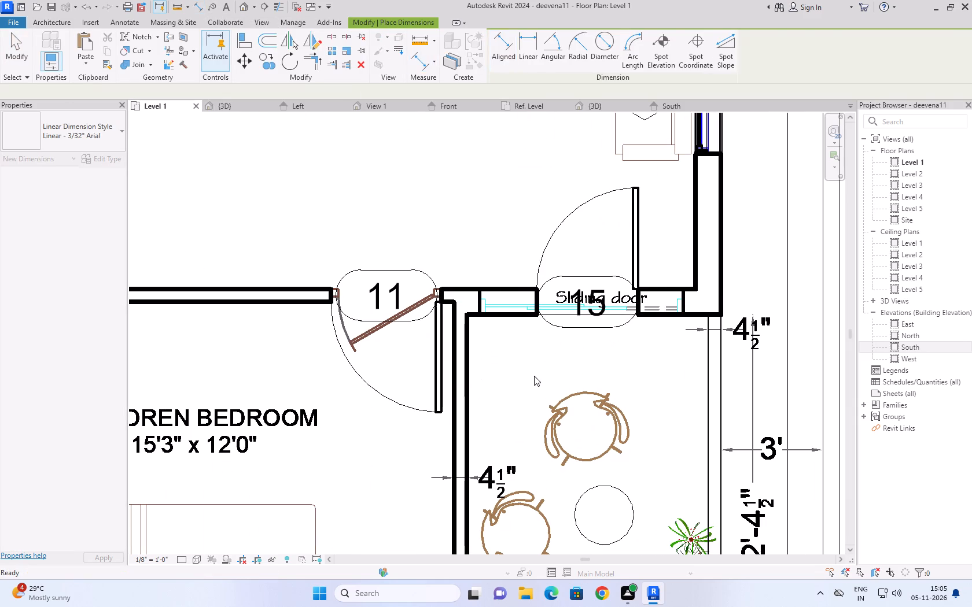
key(Escape)
Duplicate the sit out door's Single-Flush 3'd type as 6'd and set its width to 6'.
click(634, 250)
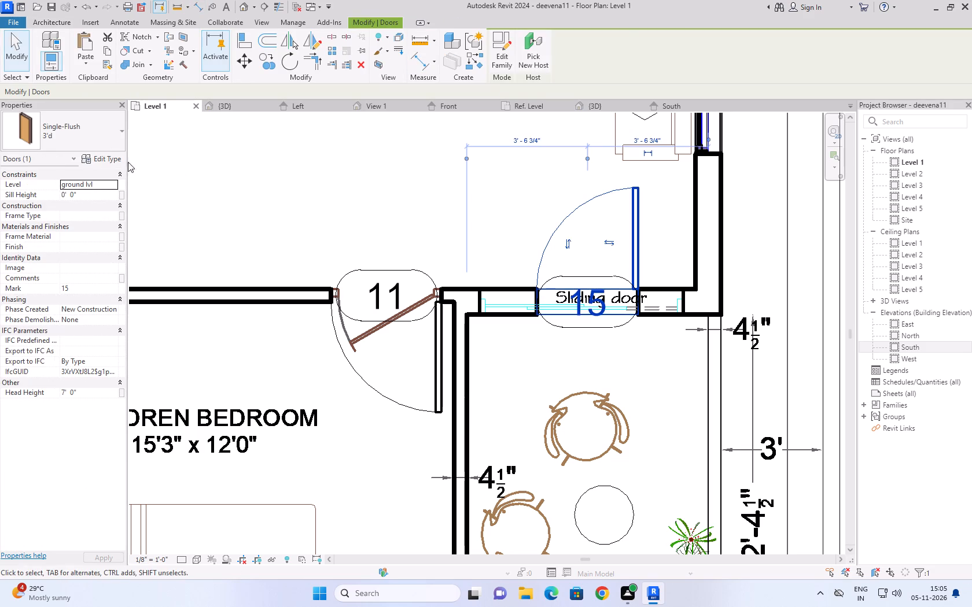
click(112, 160)
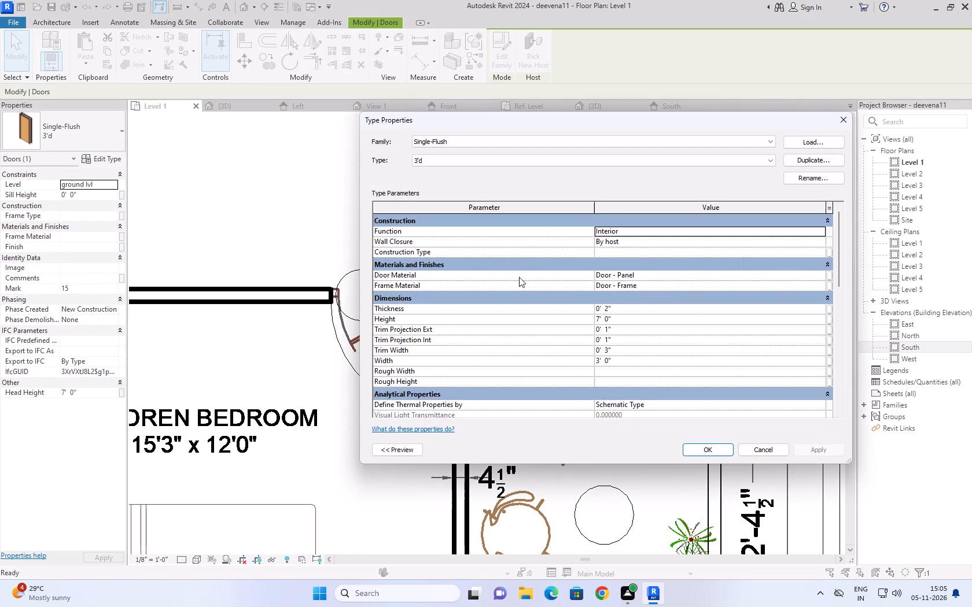
click(799, 162)
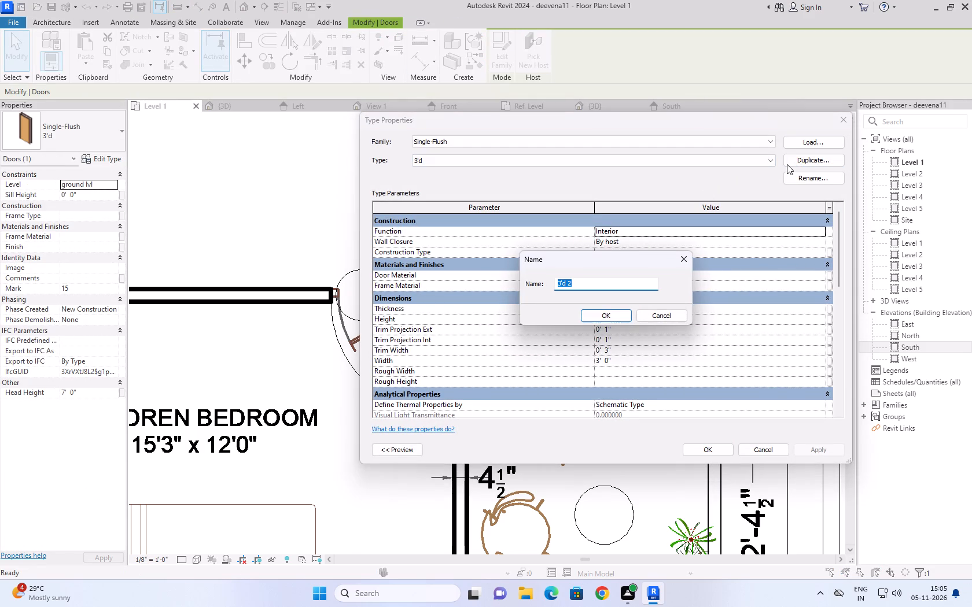
key(6)
key(apostrophe)
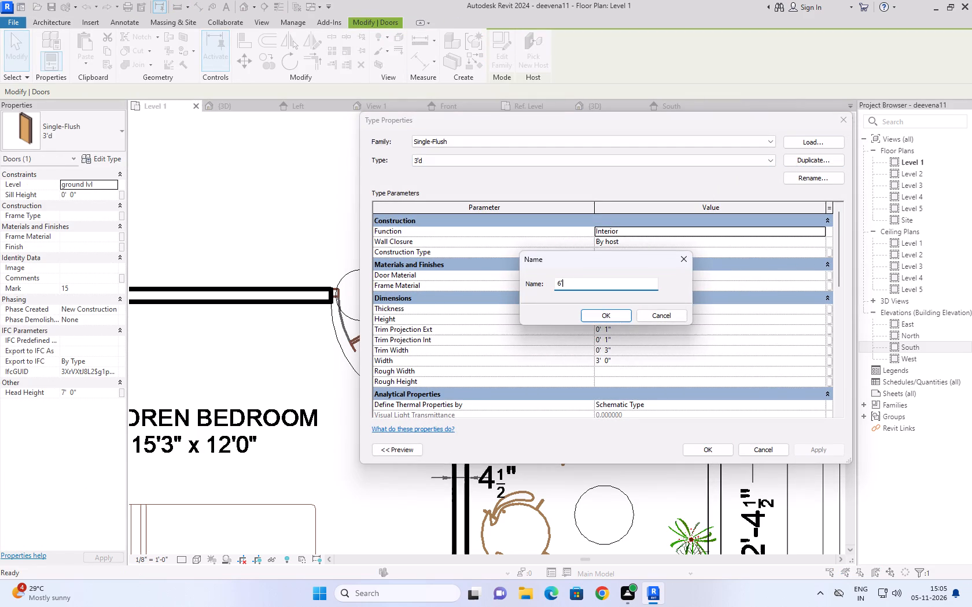
key(d)
key(Return)
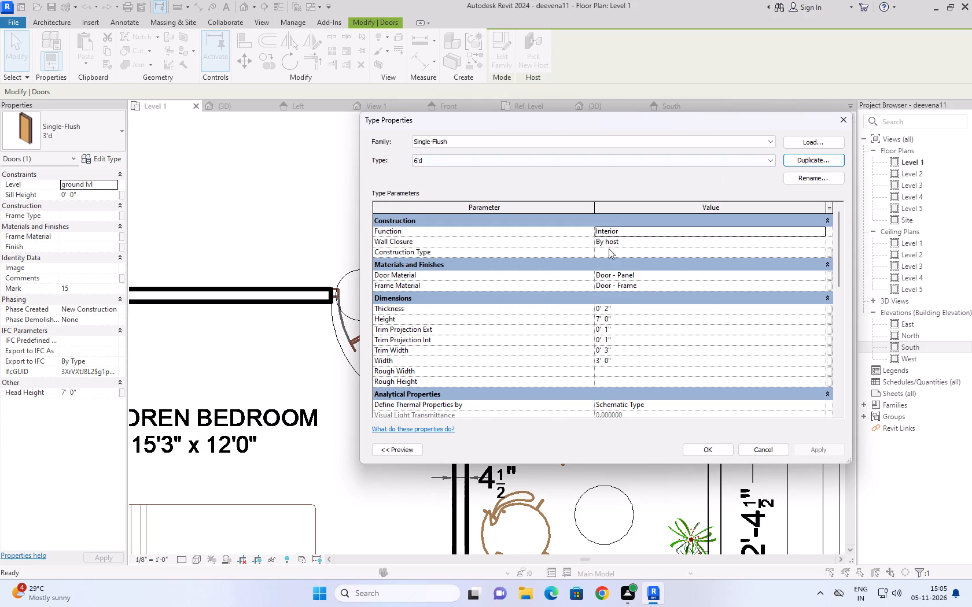
click(620, 362)
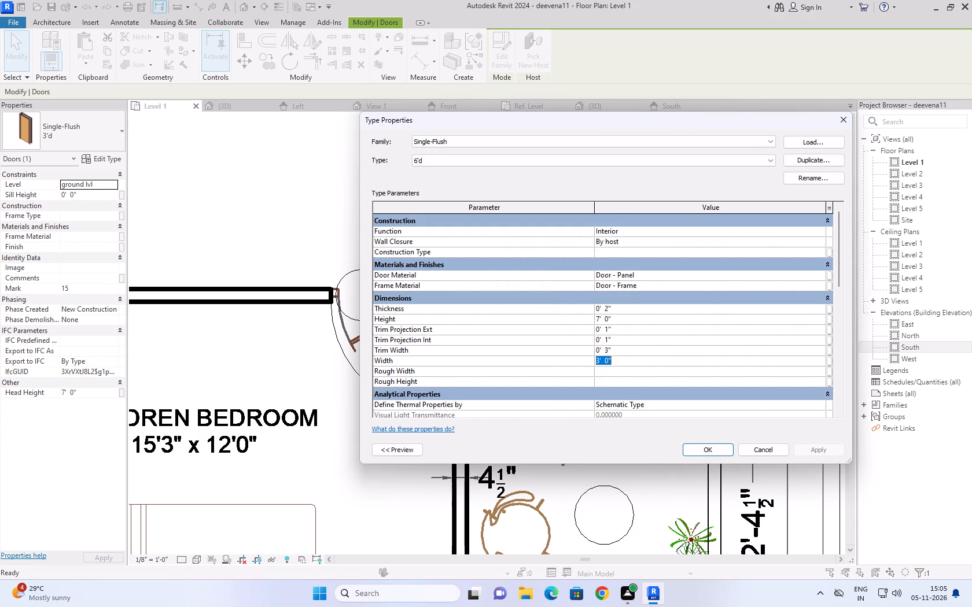
text(6')
key(Return)
key(Return)
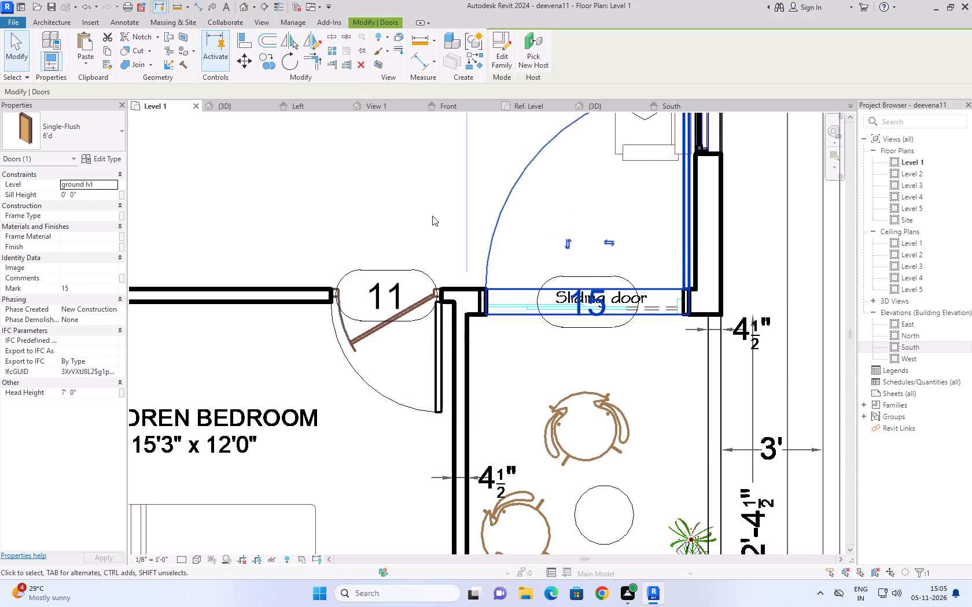
Align the hinge-side edge of the sit out door with the end of the sliding door opening at the outer wall.
scroll(432, 216, up, 2)
scroll(776, 303, up, 2)
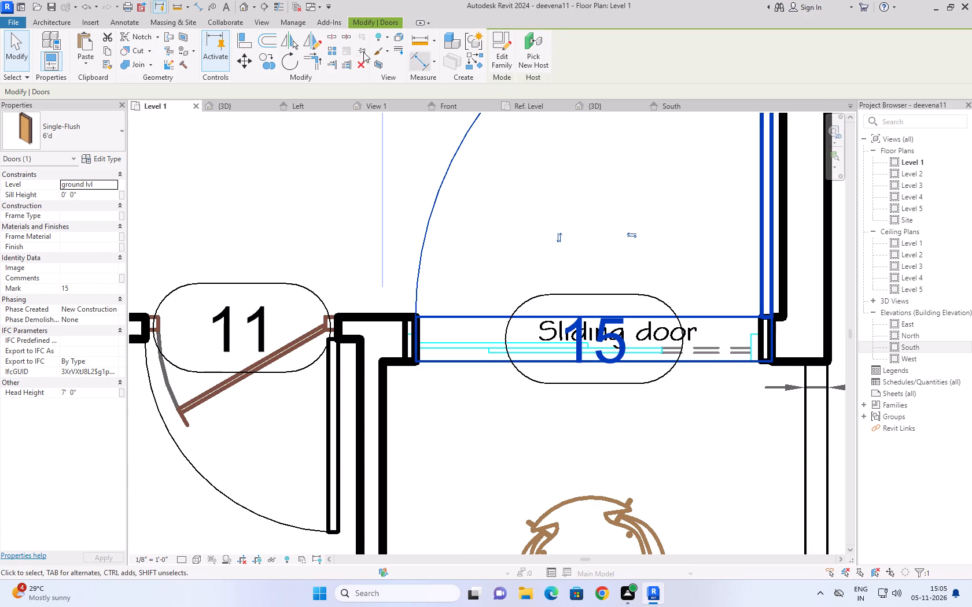
click(239, 44)
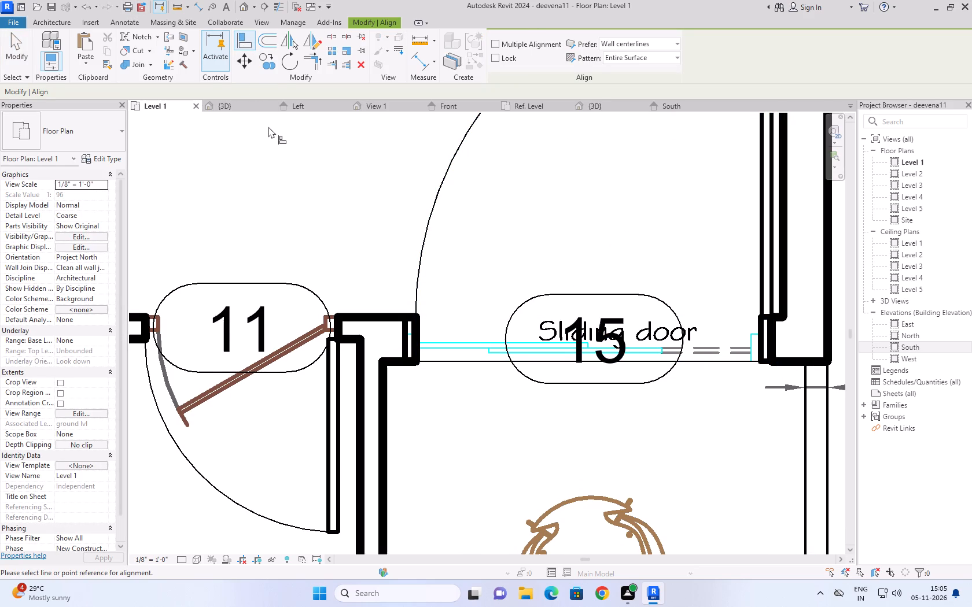
click(763, 345)
click(774, 339)
scroll(507, 433, down, 3)
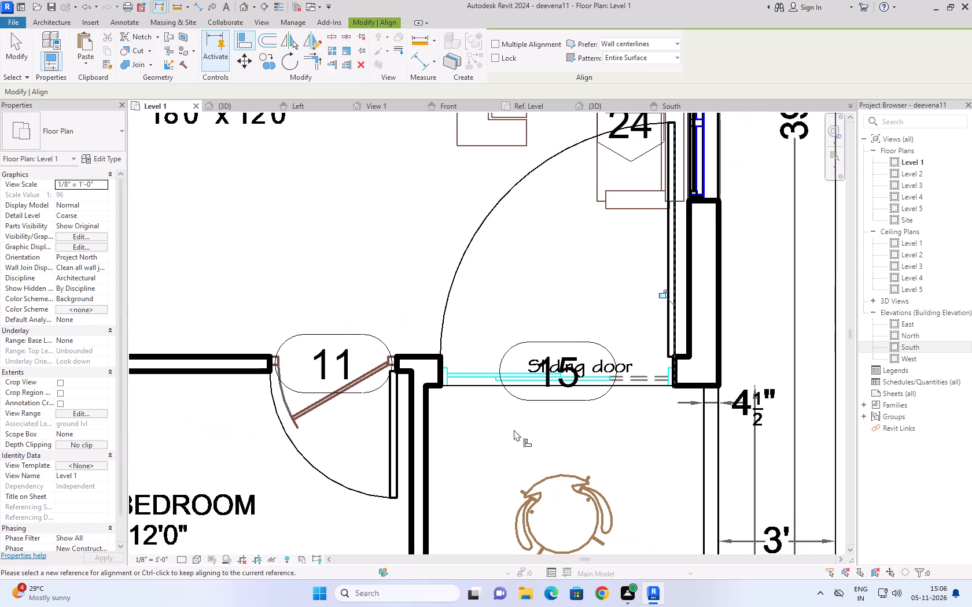
middle_drag(545, 413, 577, 396)
key(Escape)
key(Escape)
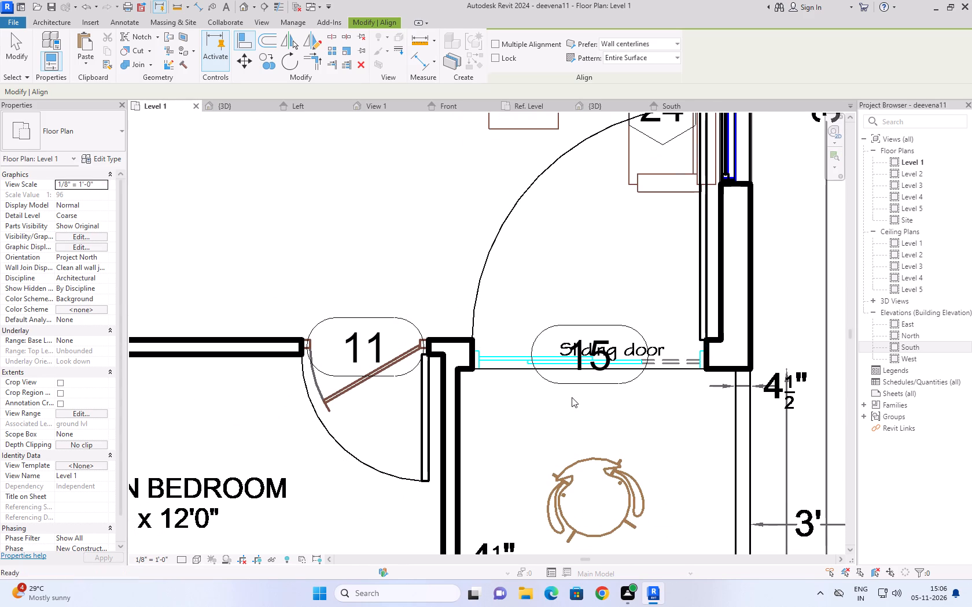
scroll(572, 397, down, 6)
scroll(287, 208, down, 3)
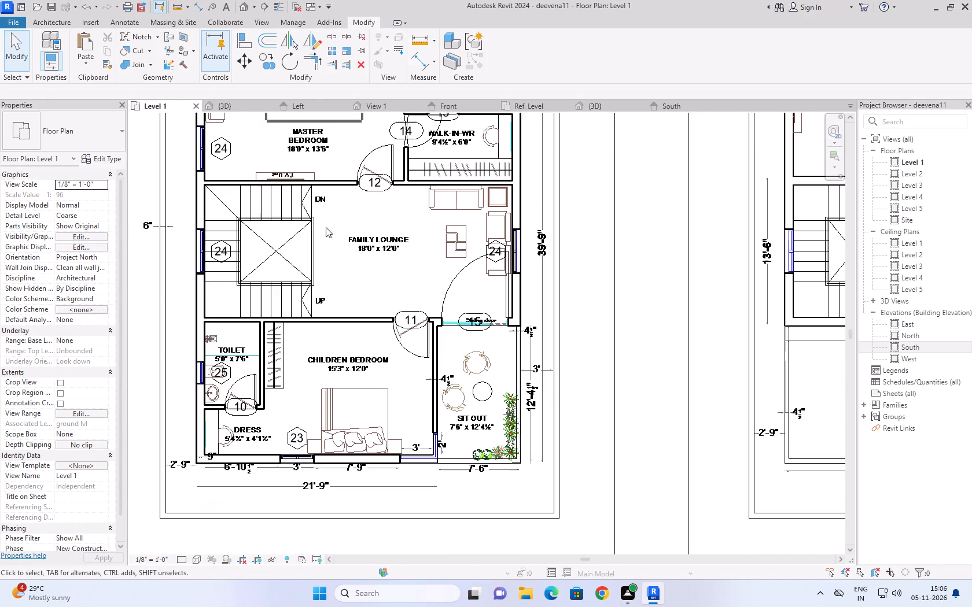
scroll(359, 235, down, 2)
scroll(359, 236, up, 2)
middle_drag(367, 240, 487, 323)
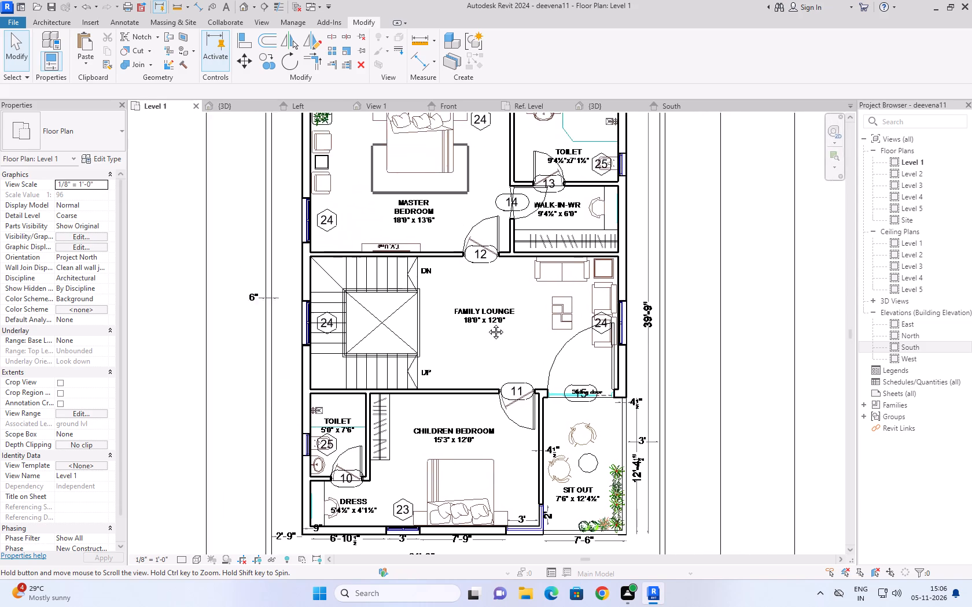
Examine the ground floor plan's rooms, doors and windows from the living room and main entrance to the kitchen.
middle_drag(487, 323, 591, 366)
scroll(591, 366, down, 1)
scroll(505, 375, down, 3)
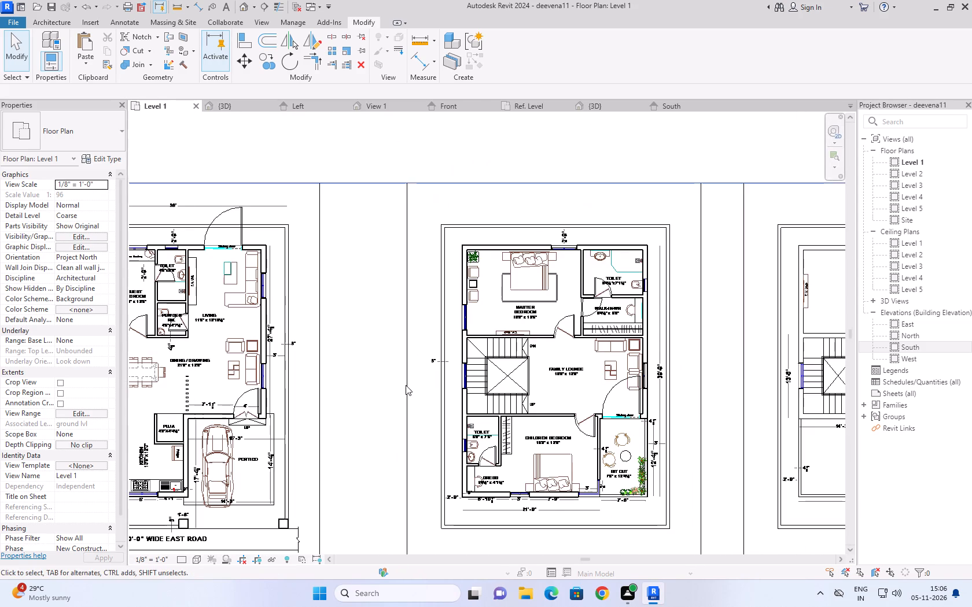
scroll(398, 386, up, 1)
middle_drag(398, 386, 610, 313)
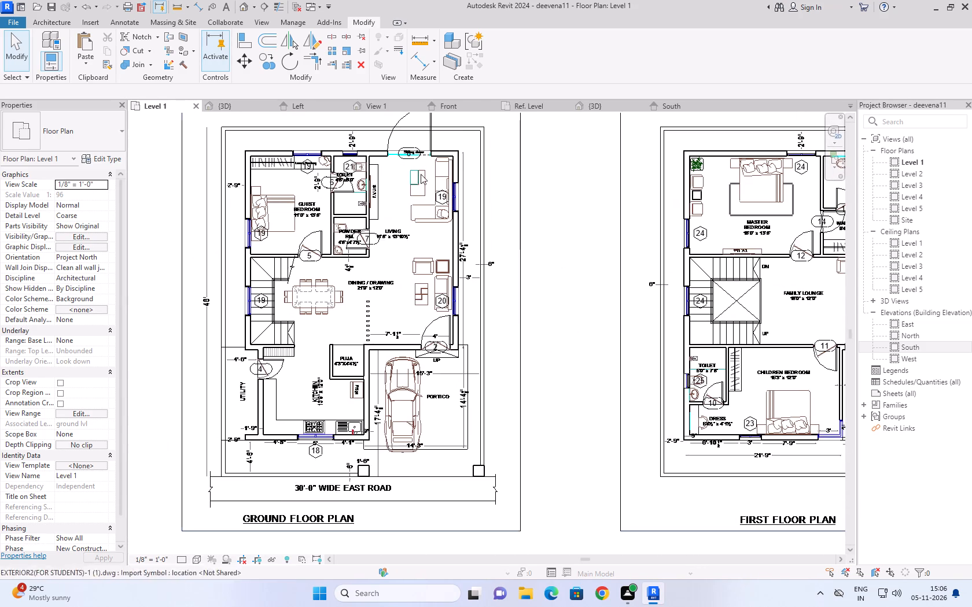
scroll(356, 171, up, 2)
scroll(403, 160, up, 1)
middle_drag(410, 164, 496, 163)
scroll(499, 234, down, 1)
scroll(422, 458, down, 1)
scroll(419, 497, up, 2)
scroll(423, 472, down, 2)
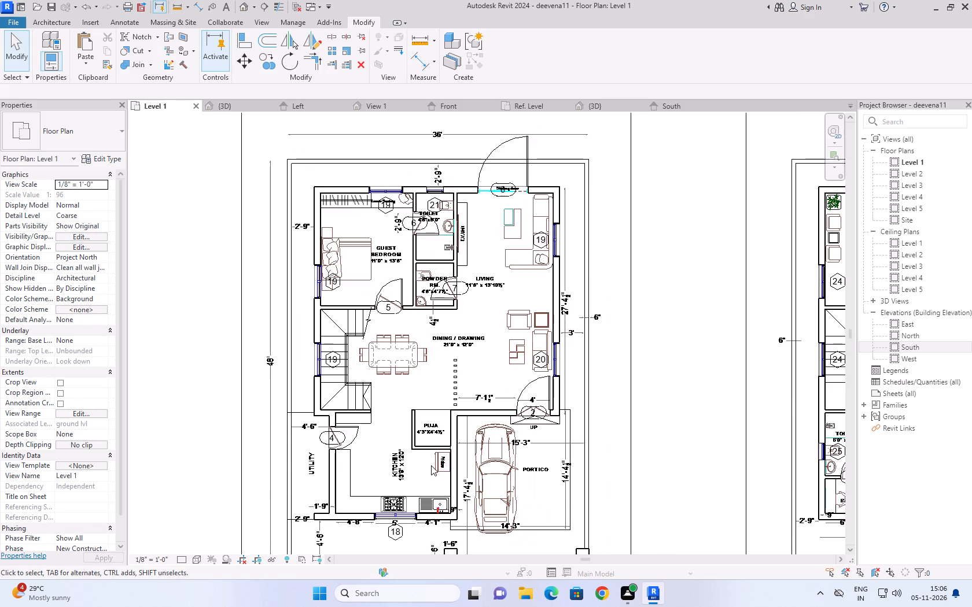
scroll(431, 465, up, 3)
middle_drag(431, 465, 404, 408)
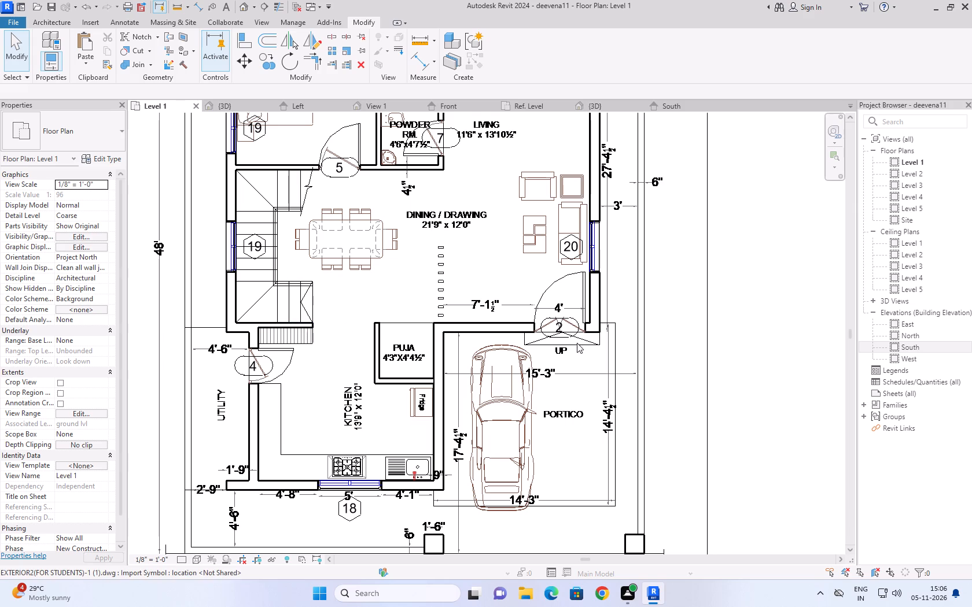
scroll(500, 290, down, 1)
middle_drag(500, 290, 640, 407)
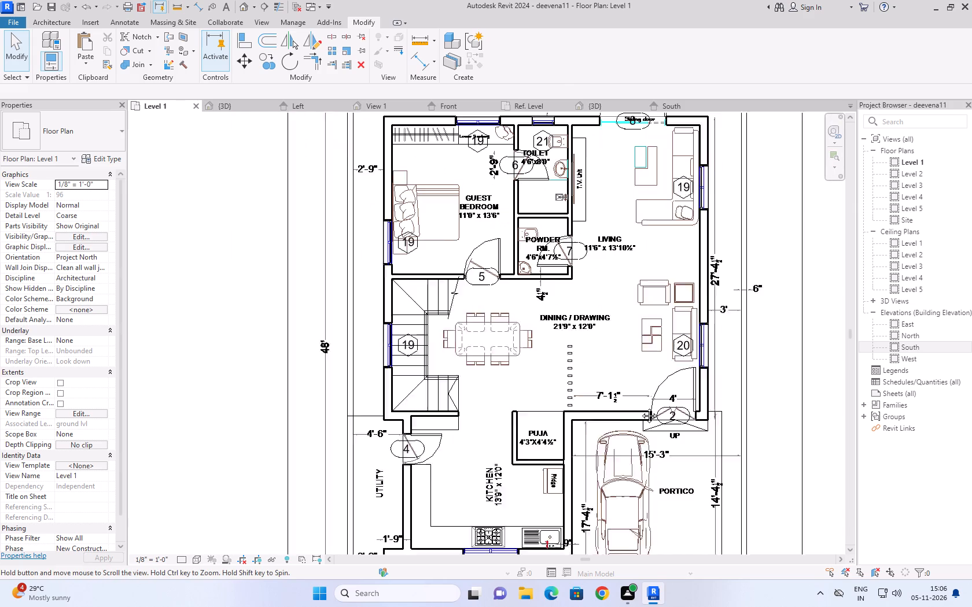
middle_drag(640, 407, 554, 410)
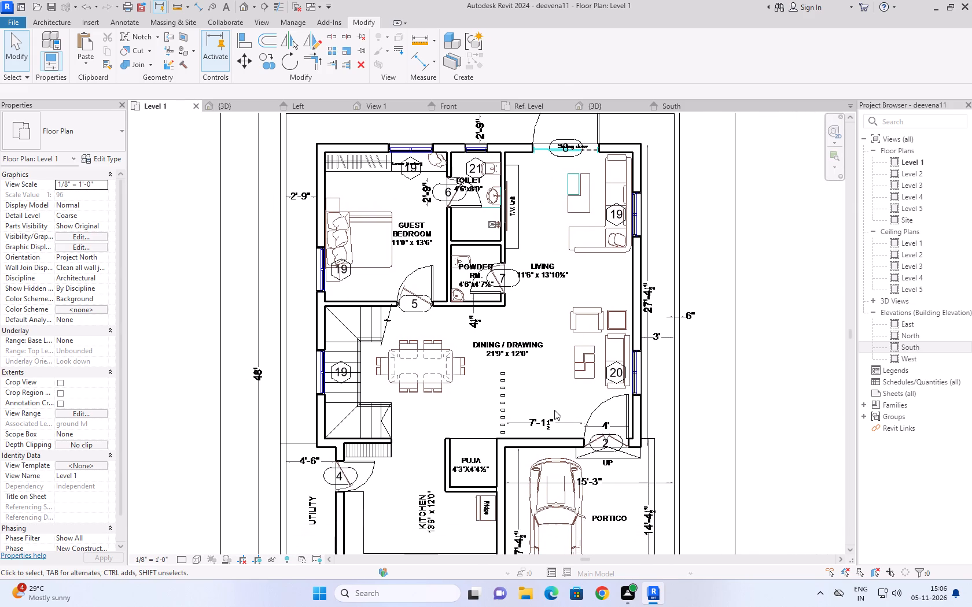
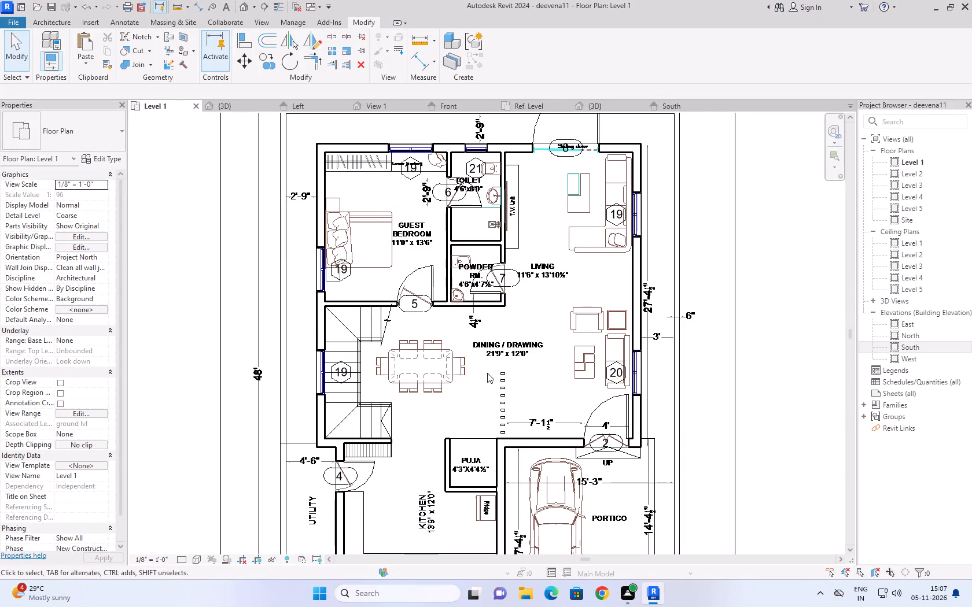
Examine the ground floor plan from the bedroom, living and dining areas to the kitchen, puja room, utility and portico.
scroll(487, 373, down, 2)
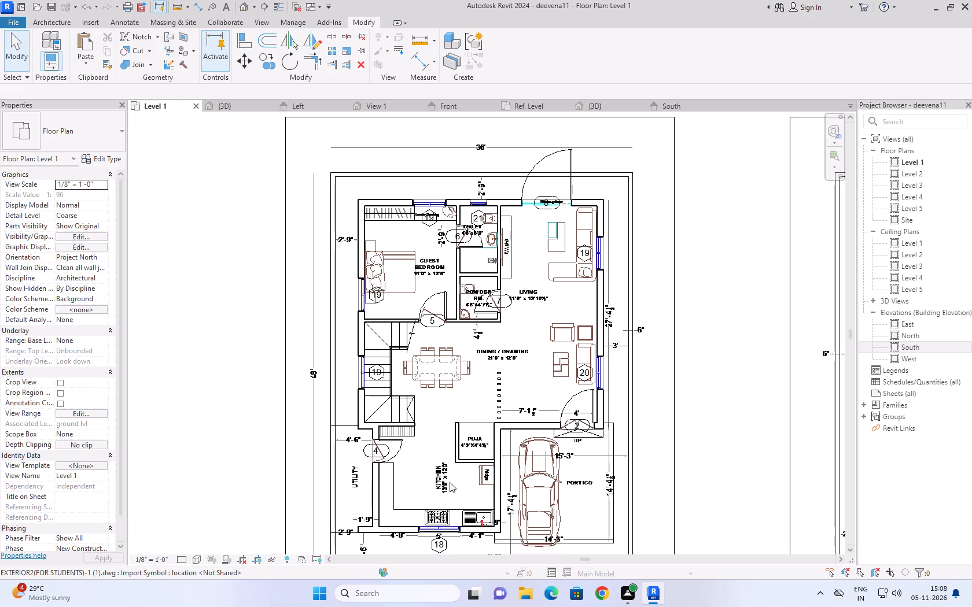
scroll(463, 499, up, 2)
middle_drag(462, 476, 426, 358)
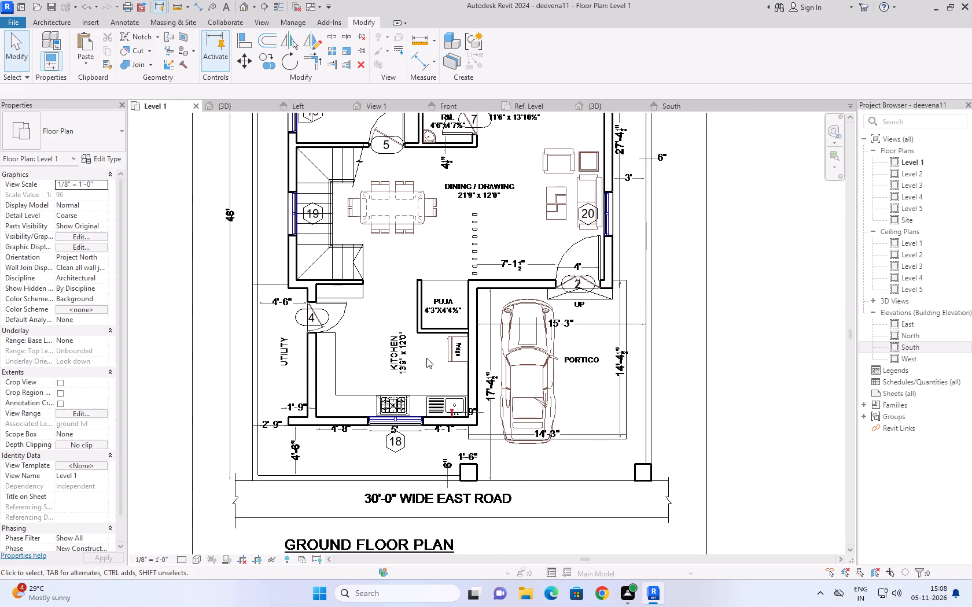
scroll(426, 358, down, 1)
middle_drag(426, 358, 493, 424)
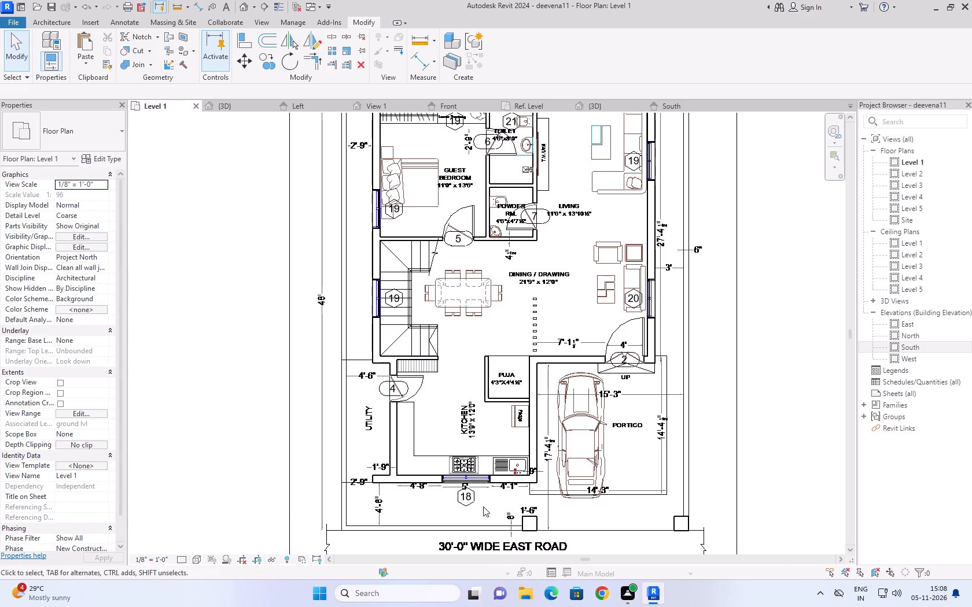
middle_drag(483, 506, 404, 436)
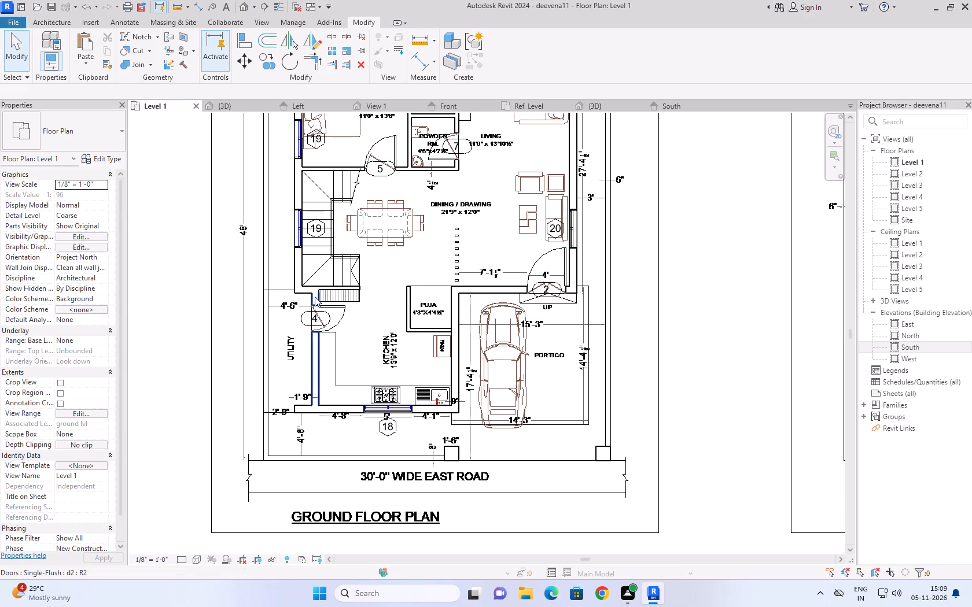
middle_drag(369, 304, 373, 339)
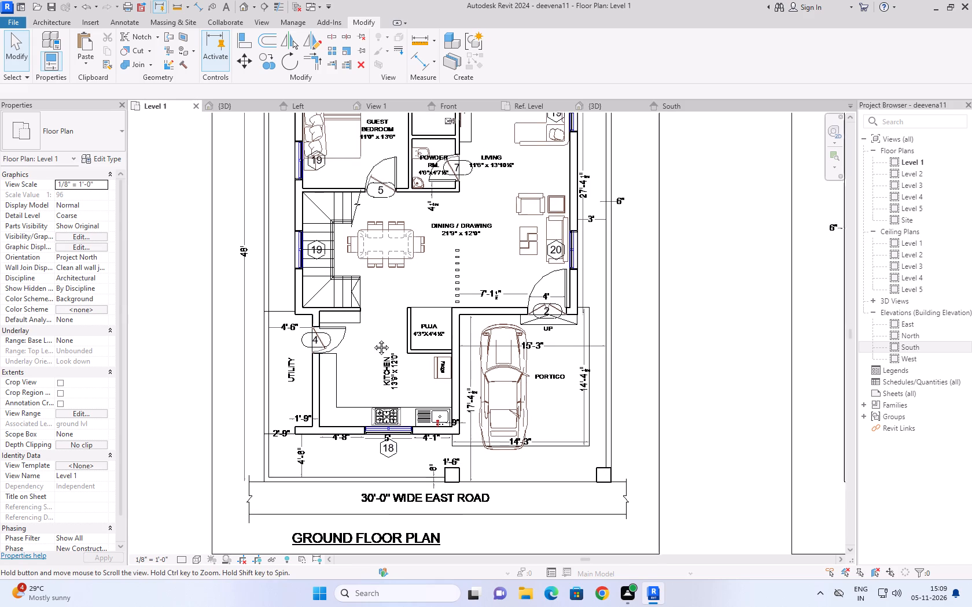
middle_drag(373, 339, 386, 420)
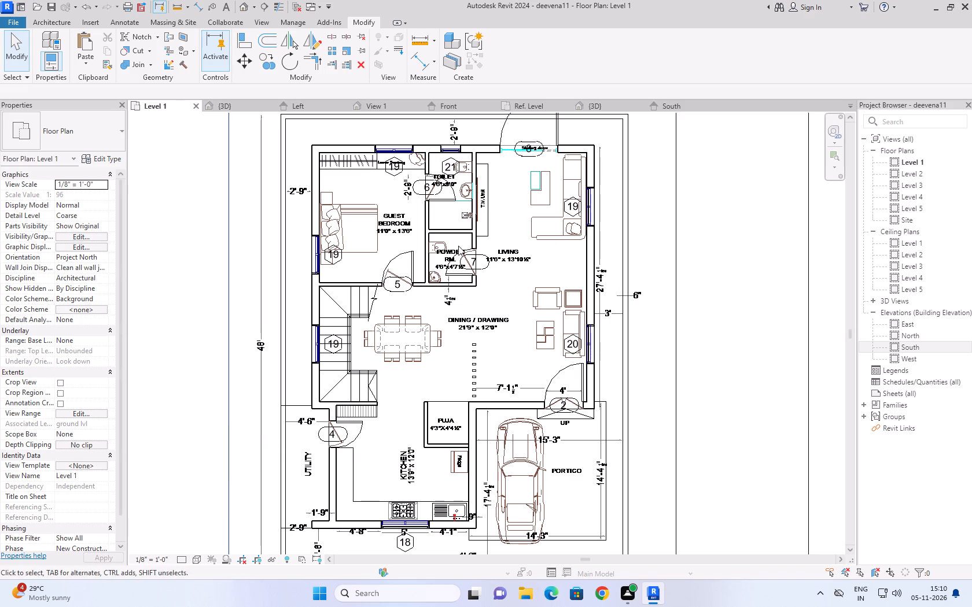
scroll(514, 231, down, 1)
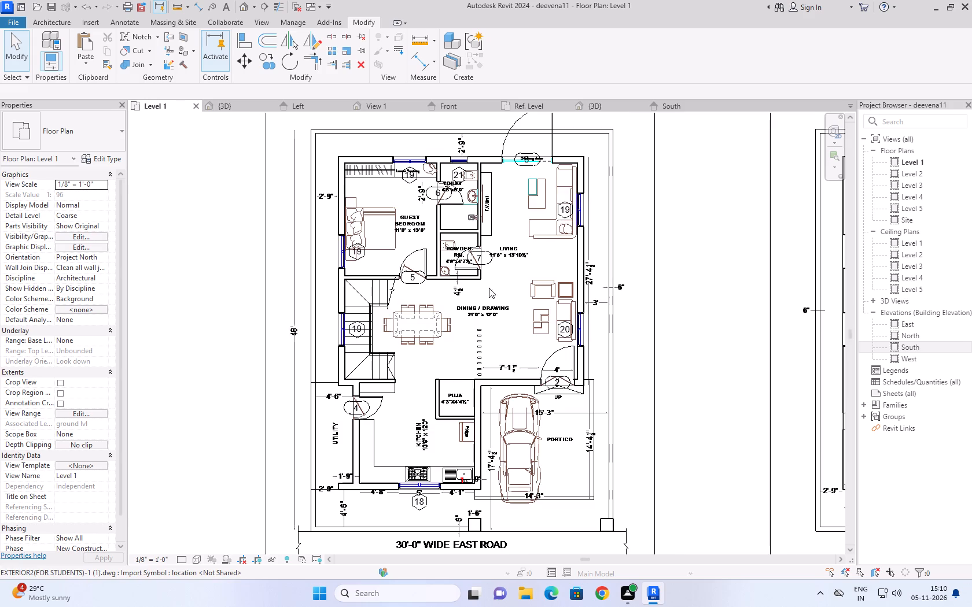
scroll(436, 409, up, 4)
scroll(412, 387, down, 1)
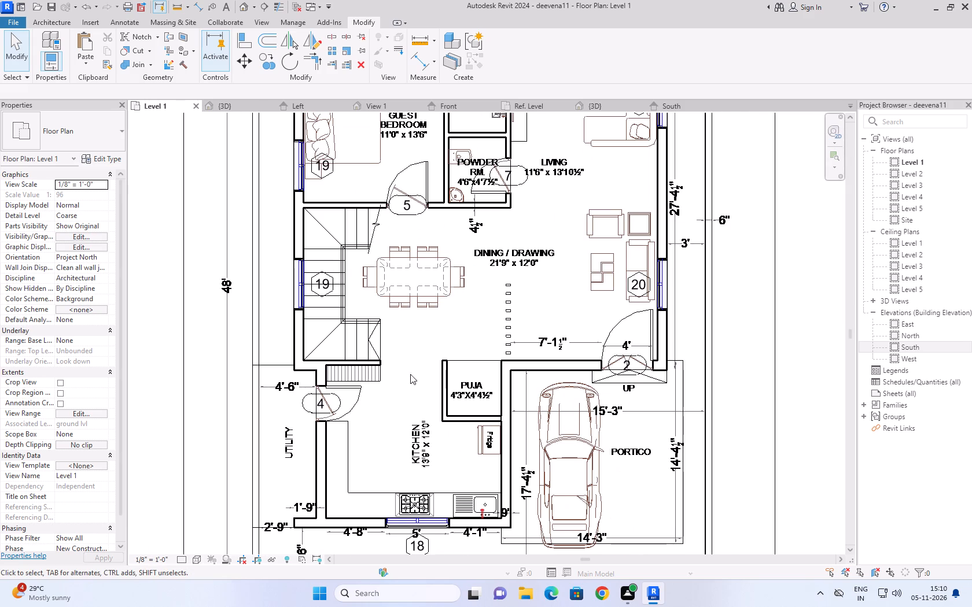
middle_drag(410, 368, 421, 295)
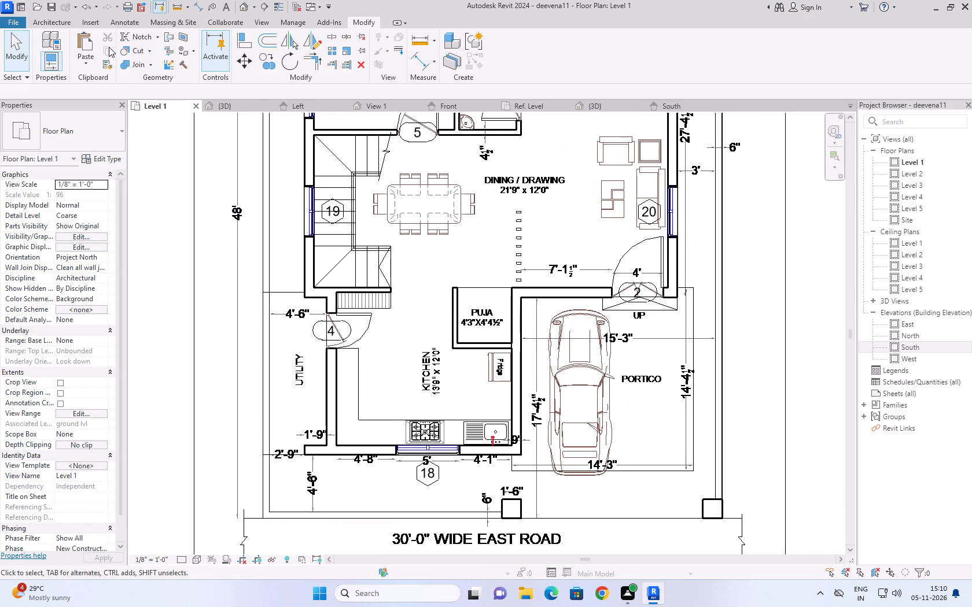
Start placing an architectural wall in the Level 1 floor plan.
click(60, 24)
click(48, 61)
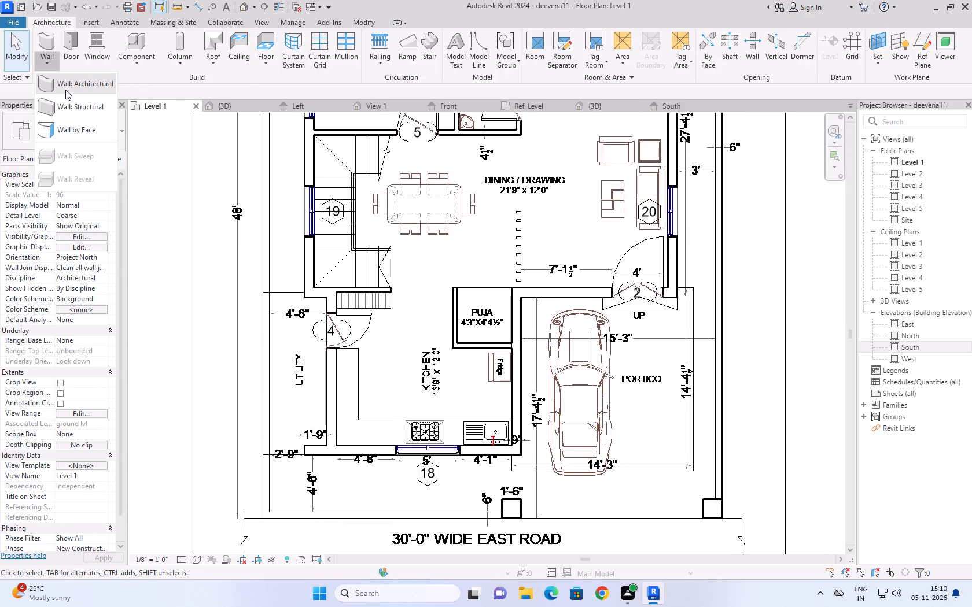
click(65, 90)
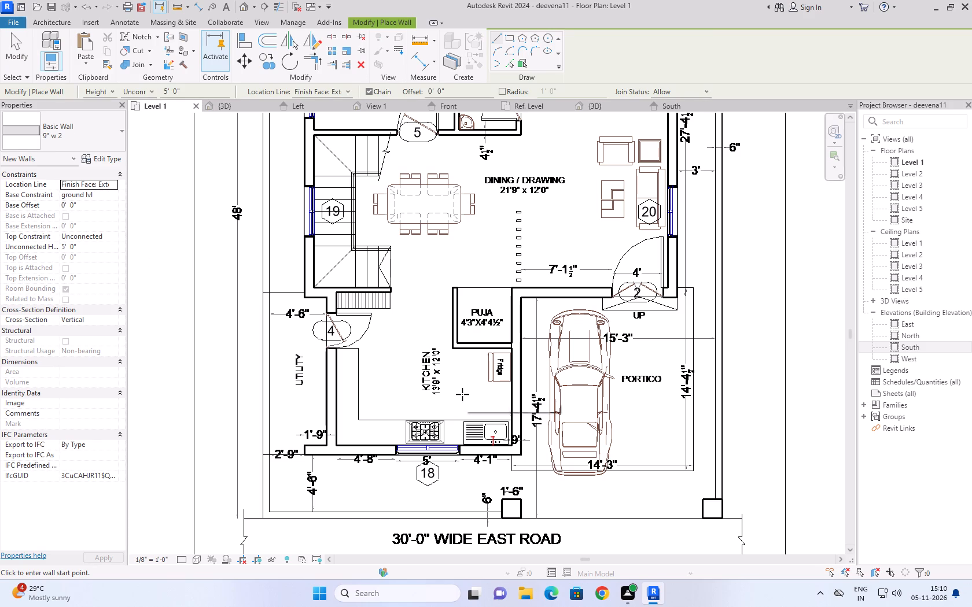
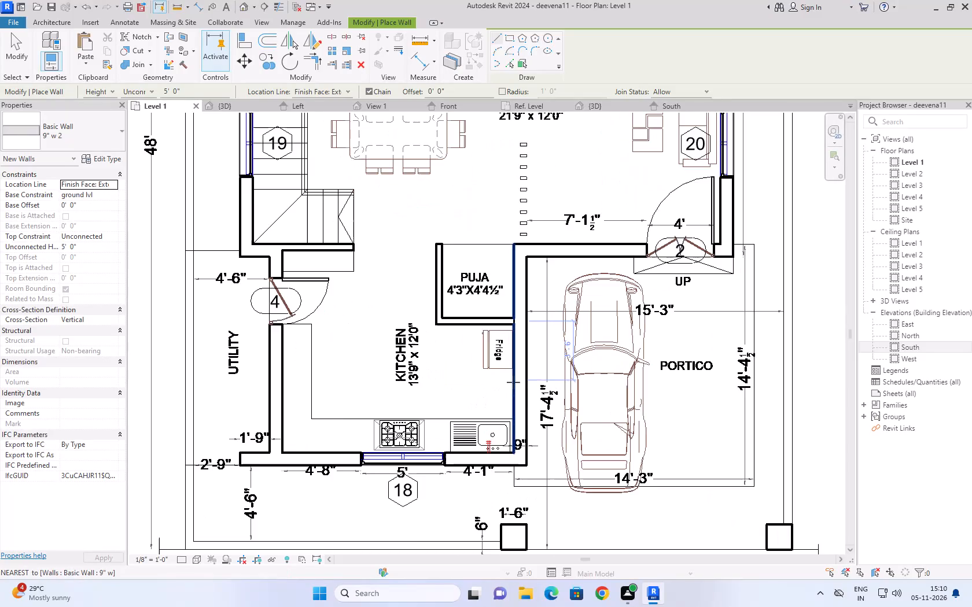
Leave wall placement and examine the ground floor and first floor layouts in the Level 1 plan.
scroll(513, 382, down, 2)
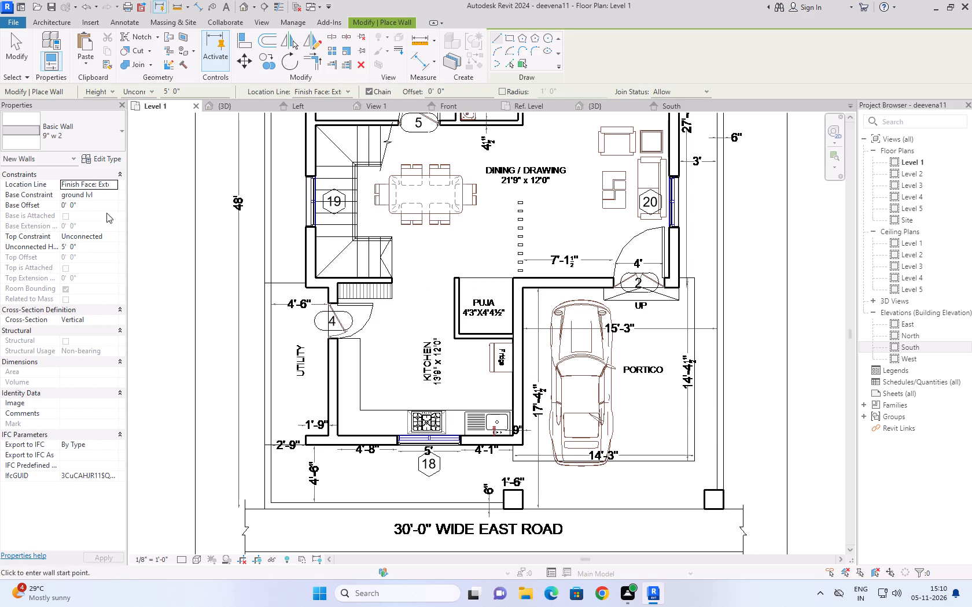
scroll(521, 411, down, 2)
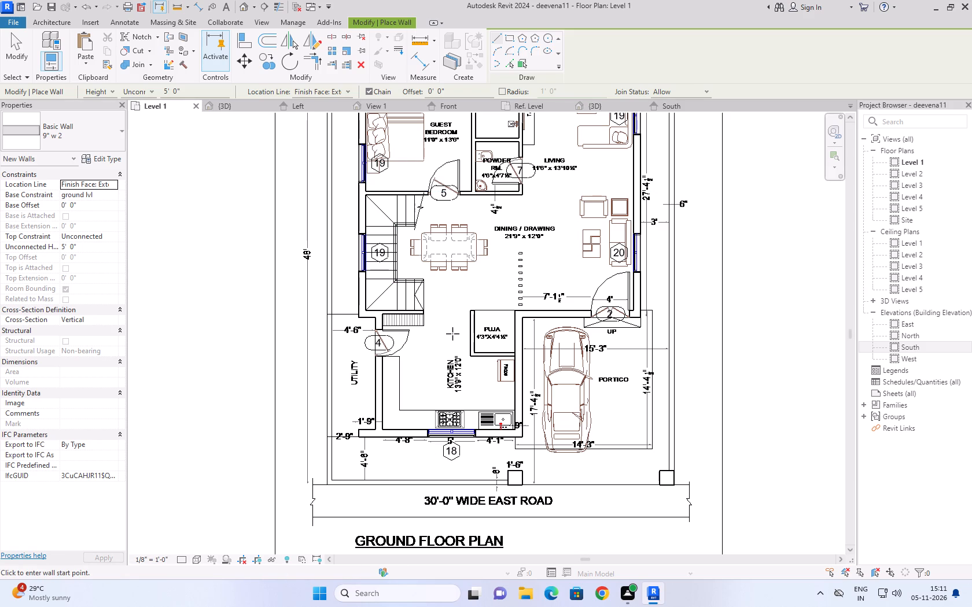
middle_drag(456, 314, 451, 365)
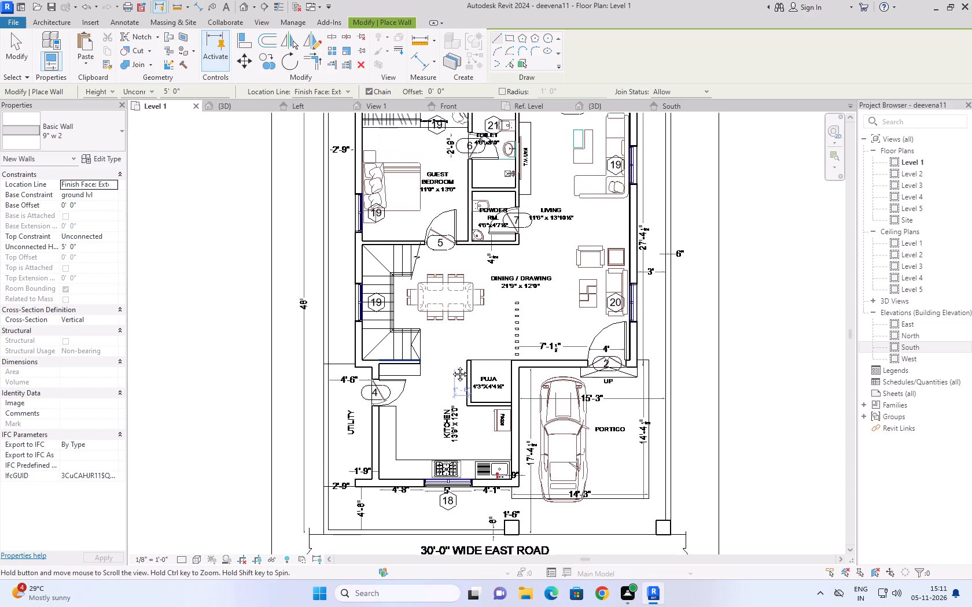
middle_drag(451, 365, 417, 390)
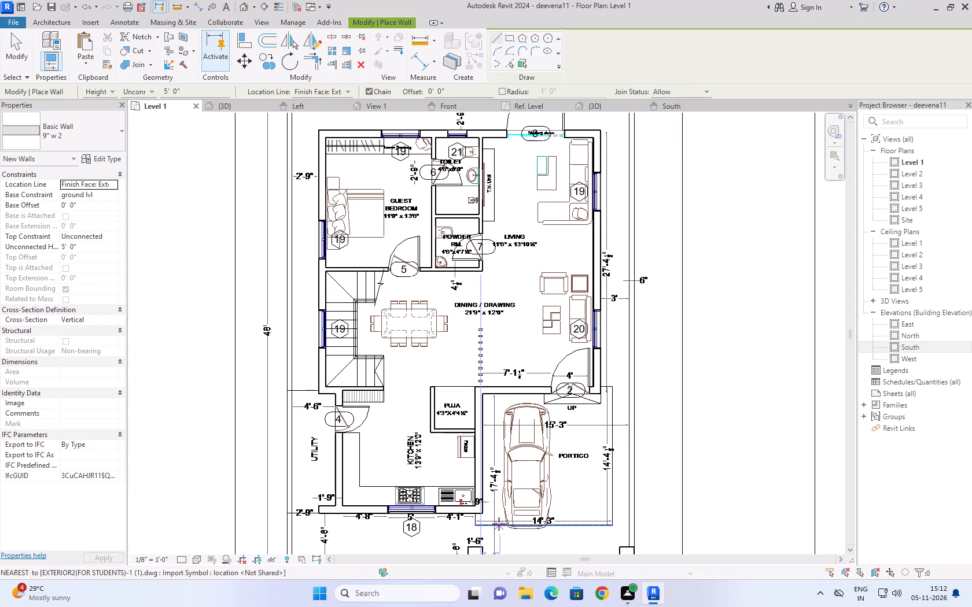
scroll(822, 458, down, 3)
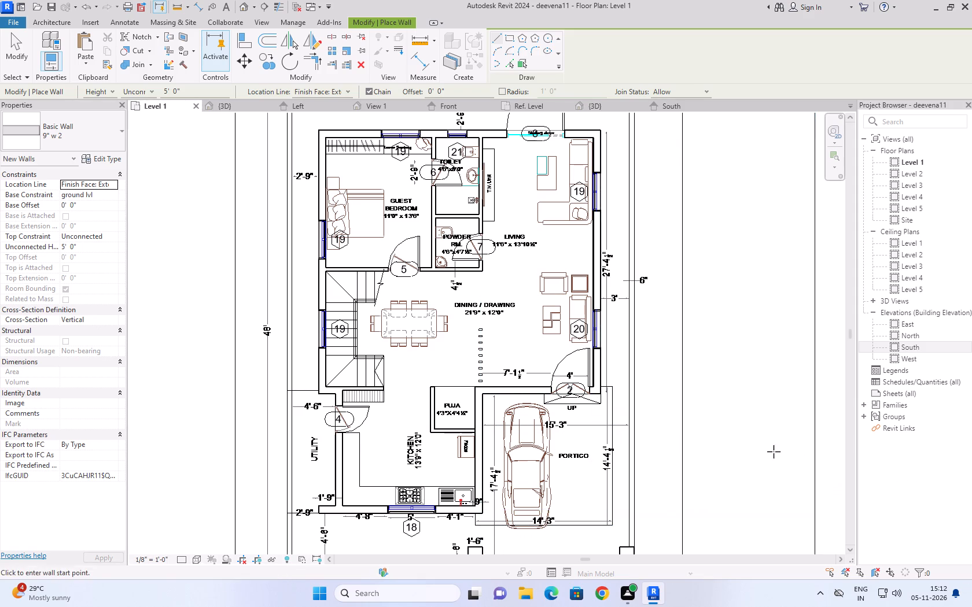
scroll(774, 451, down, 2)
scroll(485, 394, down, 5)
scroll(753, 414, up, 3)
scroll(682, 368, up, 1)
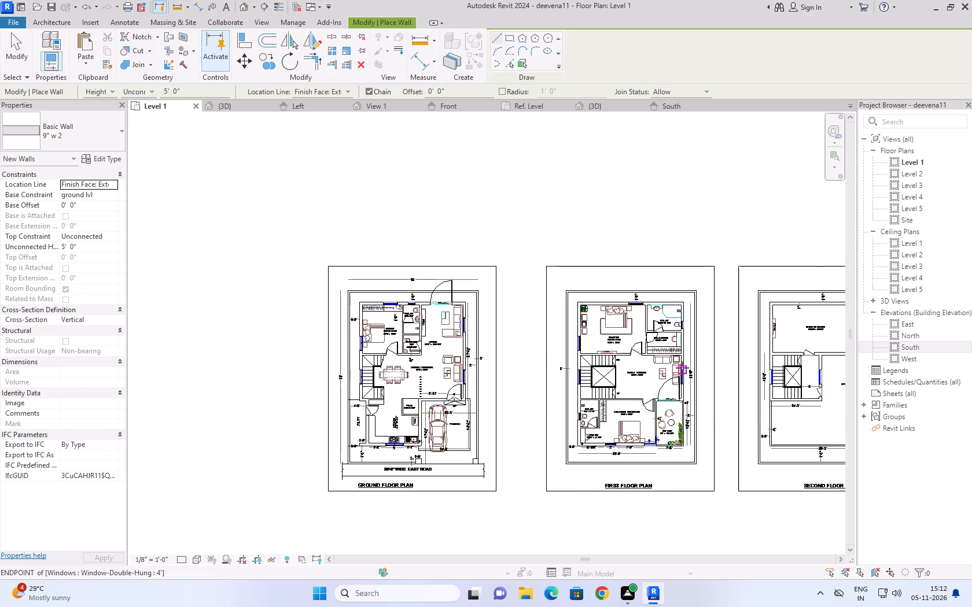
scroll(682, 368, up, 2)
scroll(723, 479, up, 3)
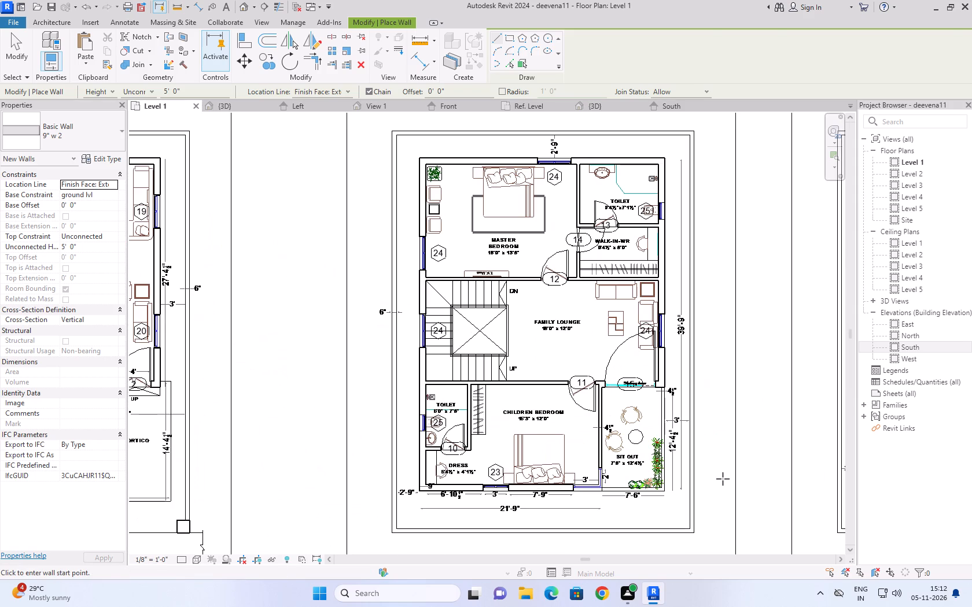
key(Escape)
key(Escape)
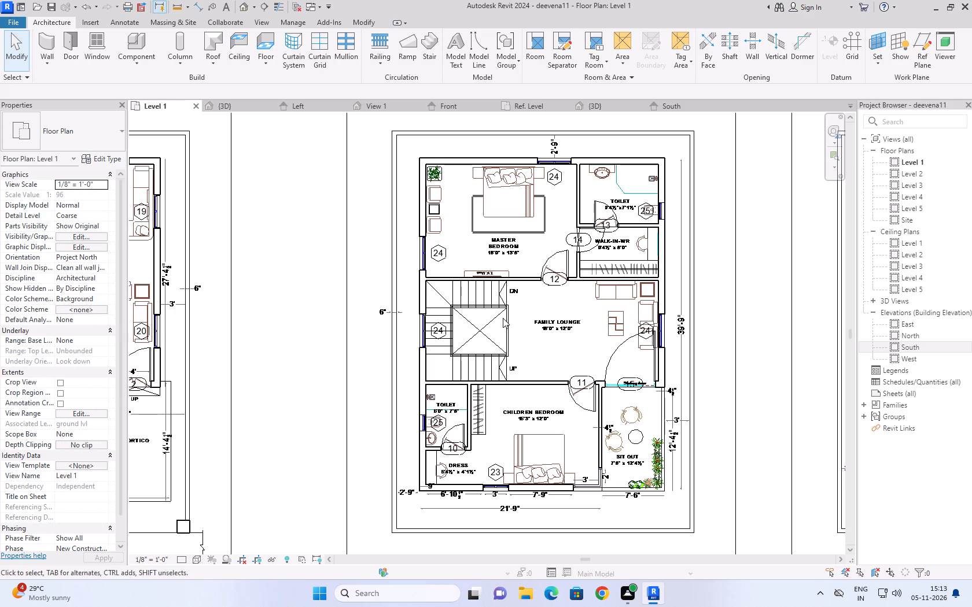
scroll(503, 316, down, 3)
scroll(506, 321, up, 2)
scroll(693, 318, up, 1)
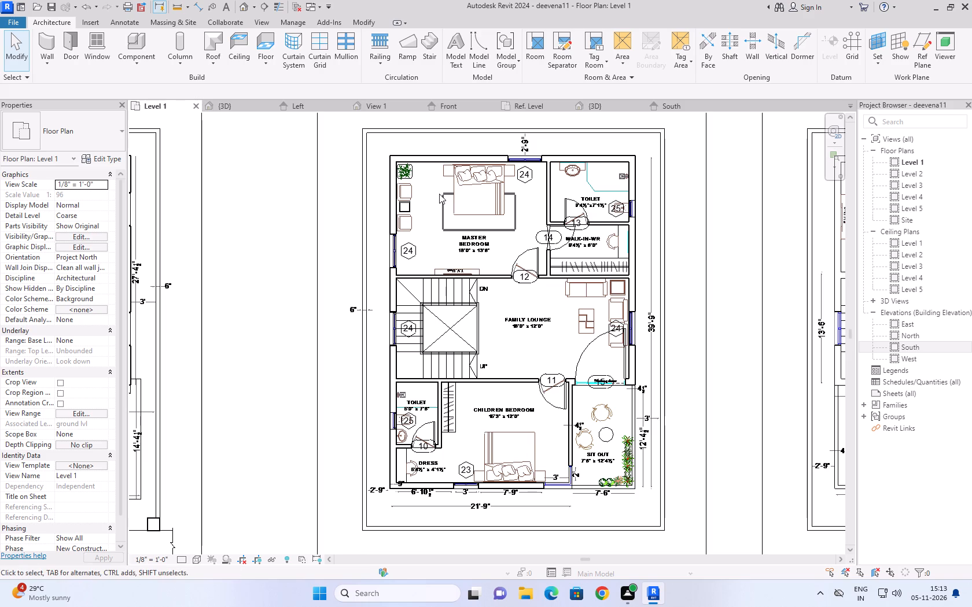
Inspect the roofed ground floor model and the first floor walls, doors and windows in the 3D view.
click(244, 103)
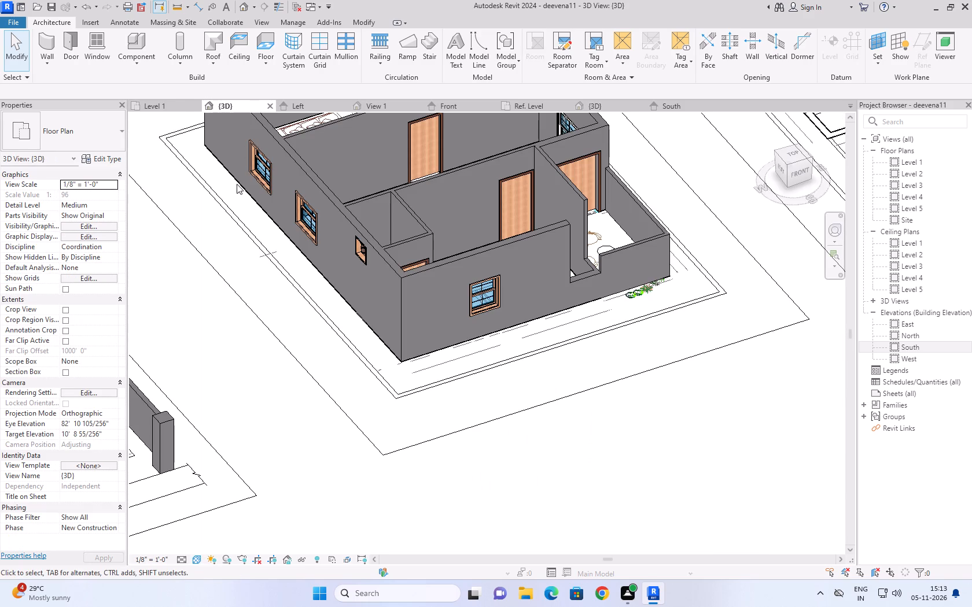
scroll(215, 305, down, 2)
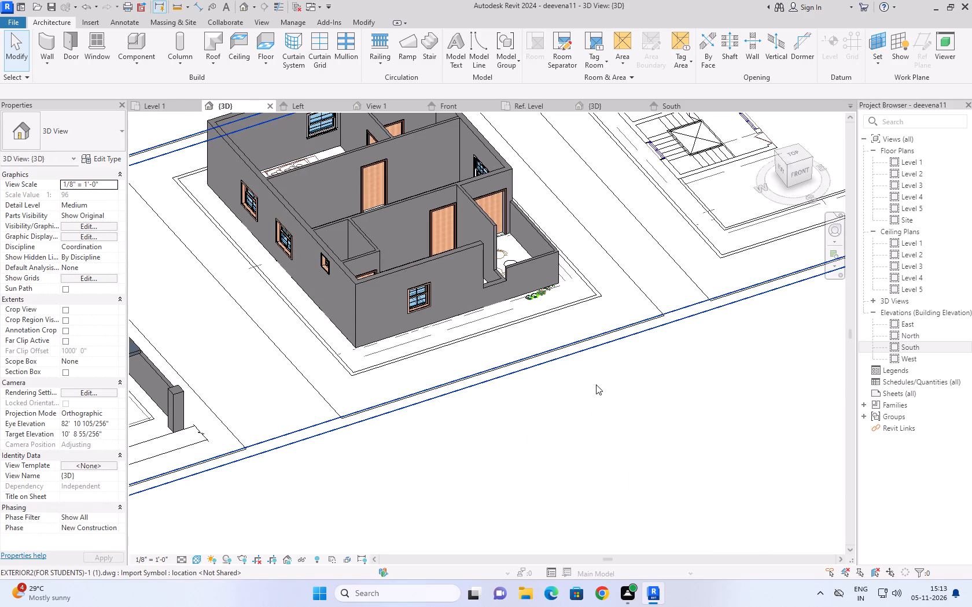
scroll(597, 384, down, 6)
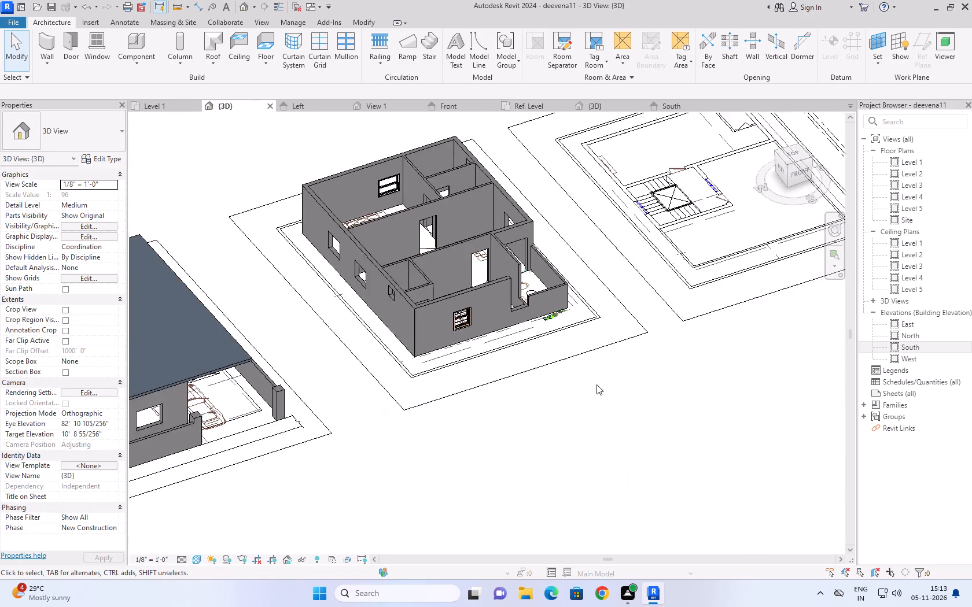
scroll(597, 384, down, 2)
shift+middle_drag(583, 390, 414, 373)
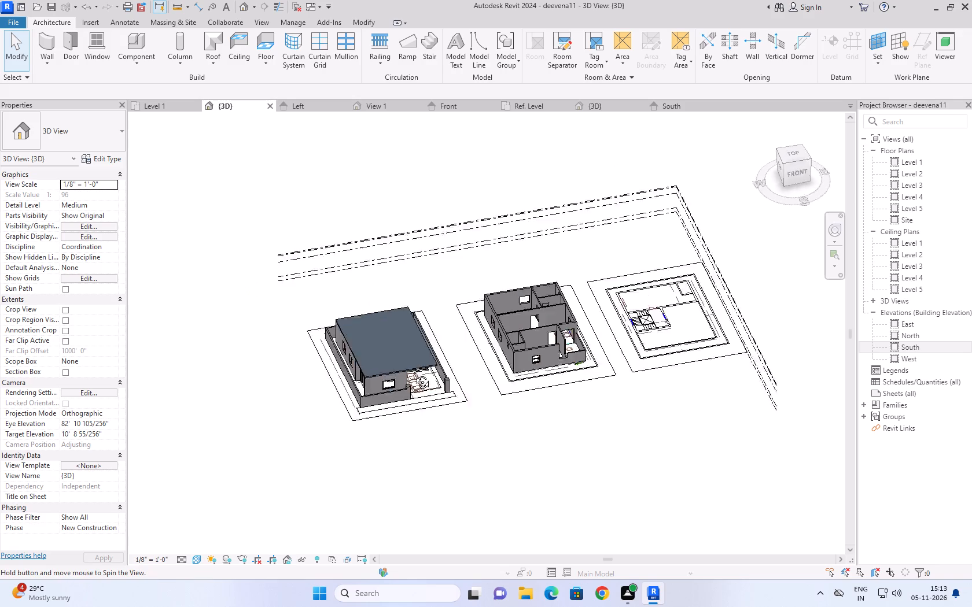
shift+middle_drag(414, 373, 413, 372)
scroll(537, 340, up, 3)
scroll(635, 303, up, 2)
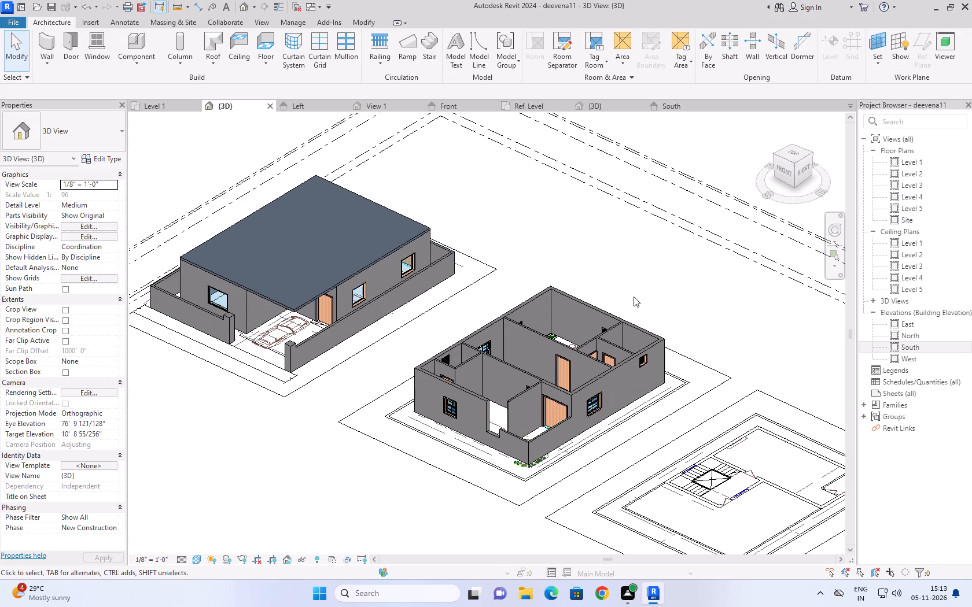
scroll(523, 264, down, 2)
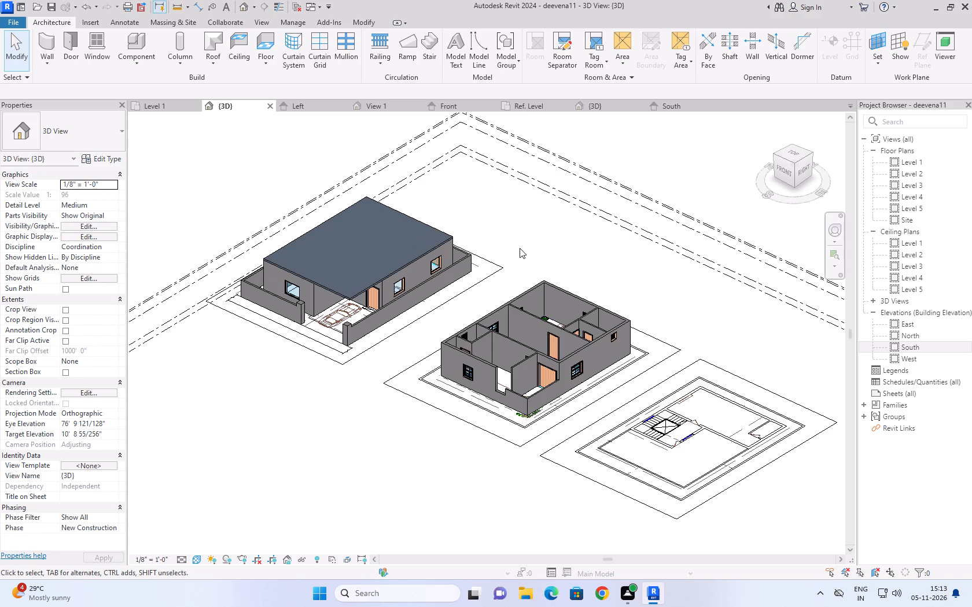
scroll(709, 319, up, 1)
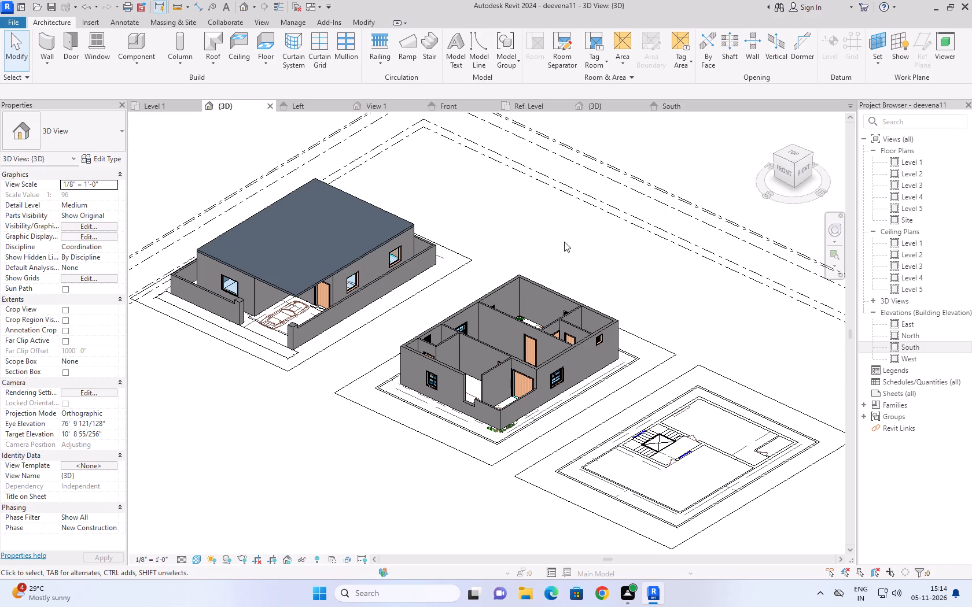
scroll(552, 245, down, 3)
scroll(629, 332, up, 3)
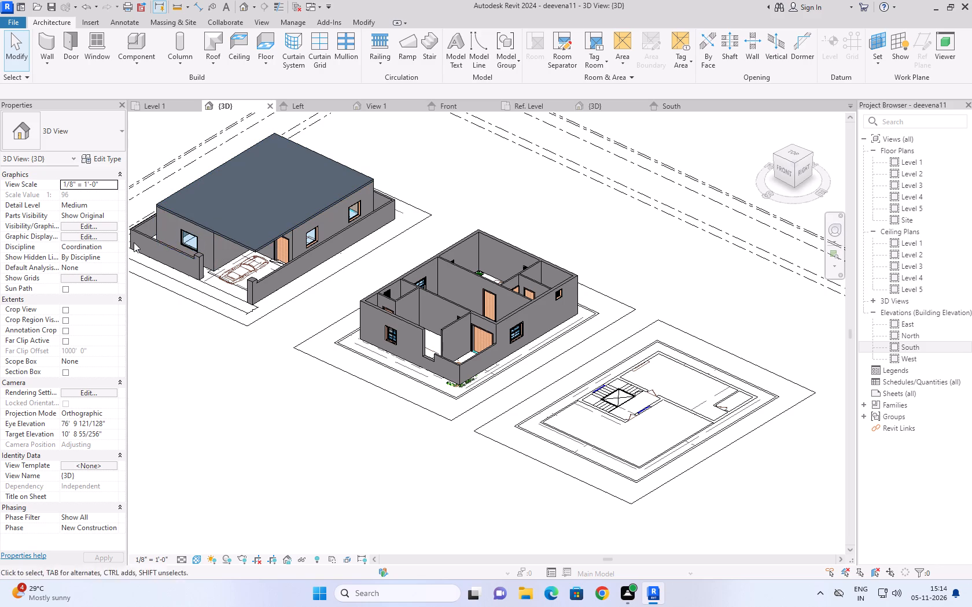
scroll(471, 189, up, 2)
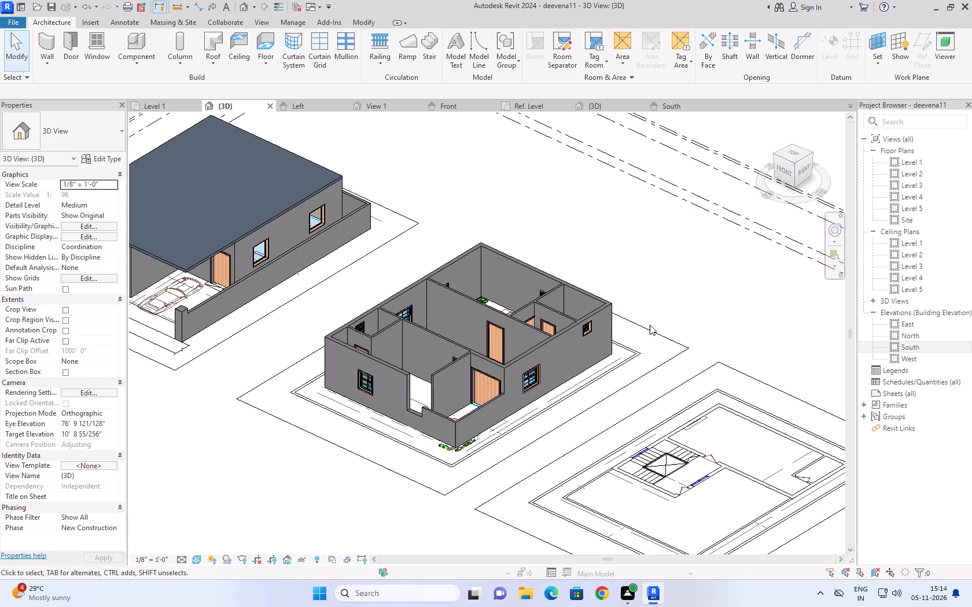
scroll(672, 318, up, 1)
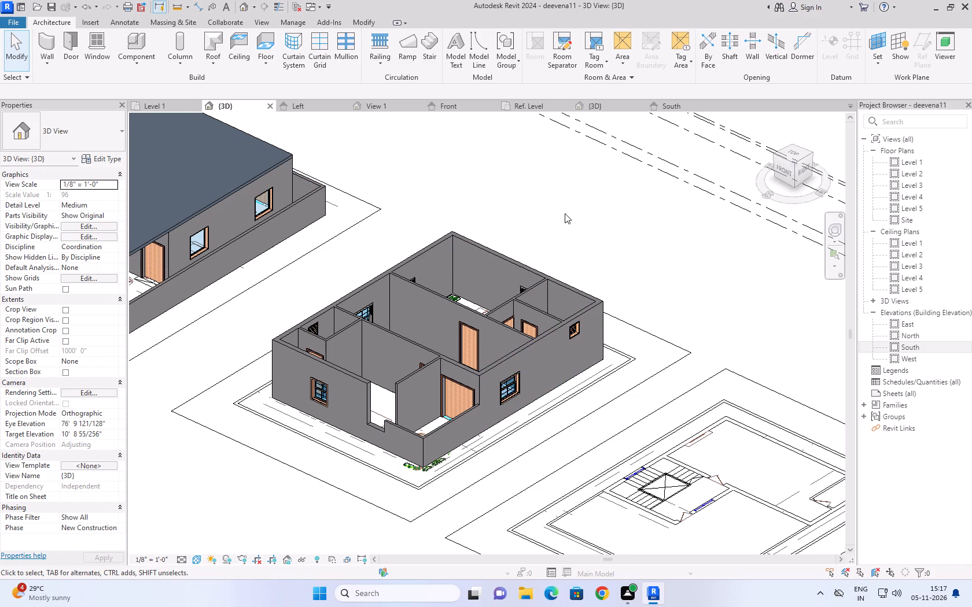
scroll(494, 204, up, 1)
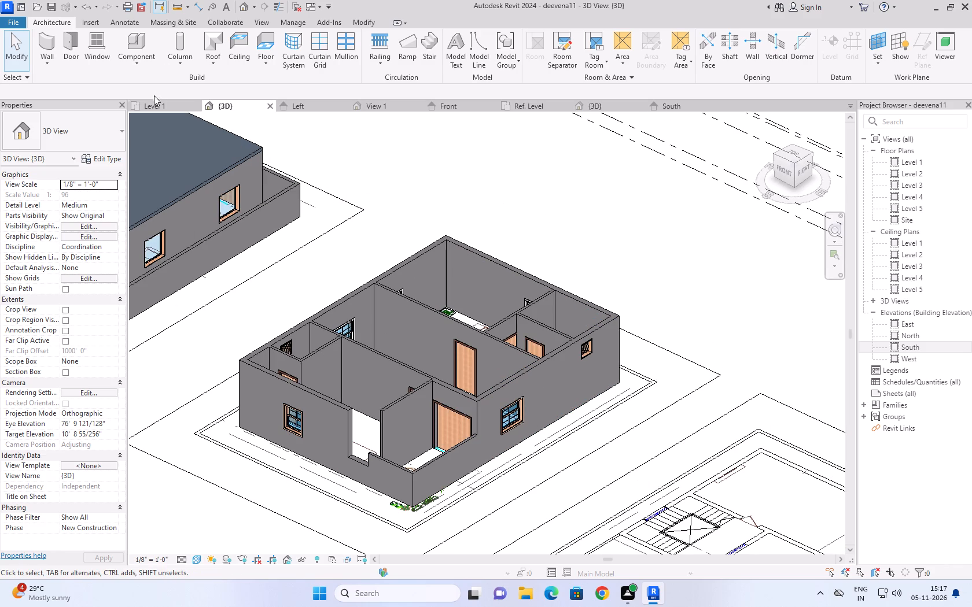
Return to the Level 1 plan and review the ground floor layout, from the guest bedroom and living area to the portico.
click(159, 112)
scroll(620, 335, down, 2)
scroll(672, 340, down, 3)
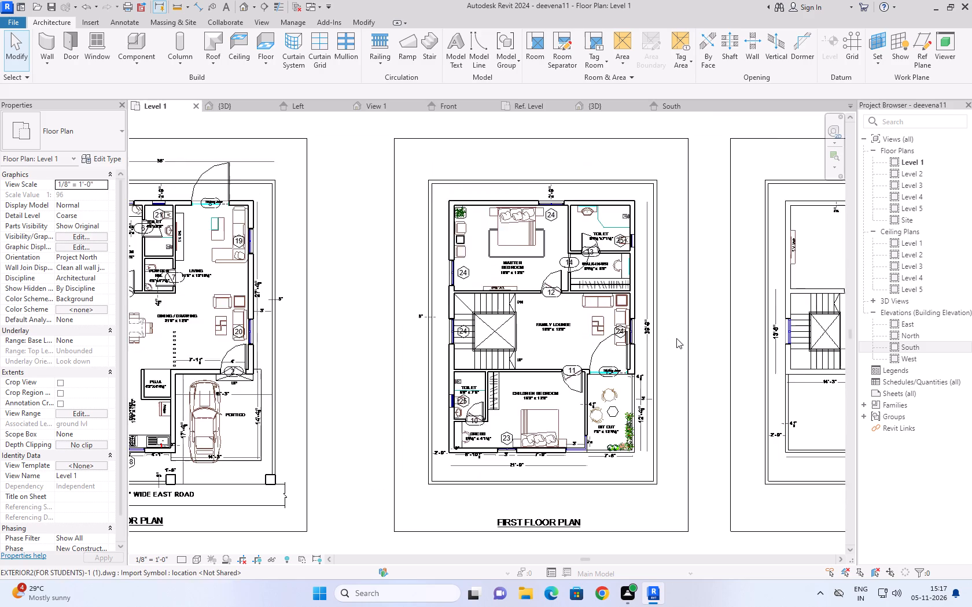
scroll(198, 277, up, 5)
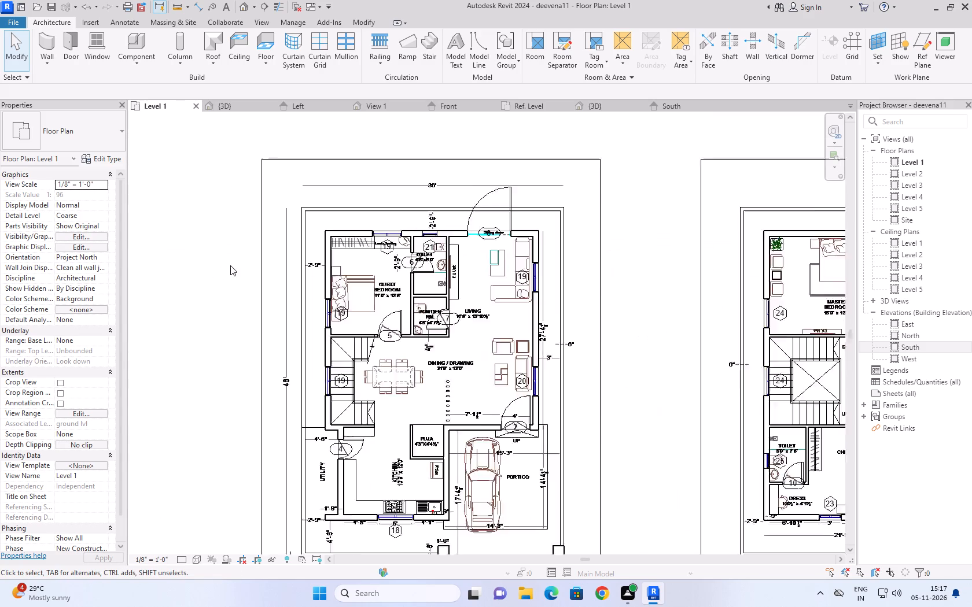
scroll(290, 242, up, 4)
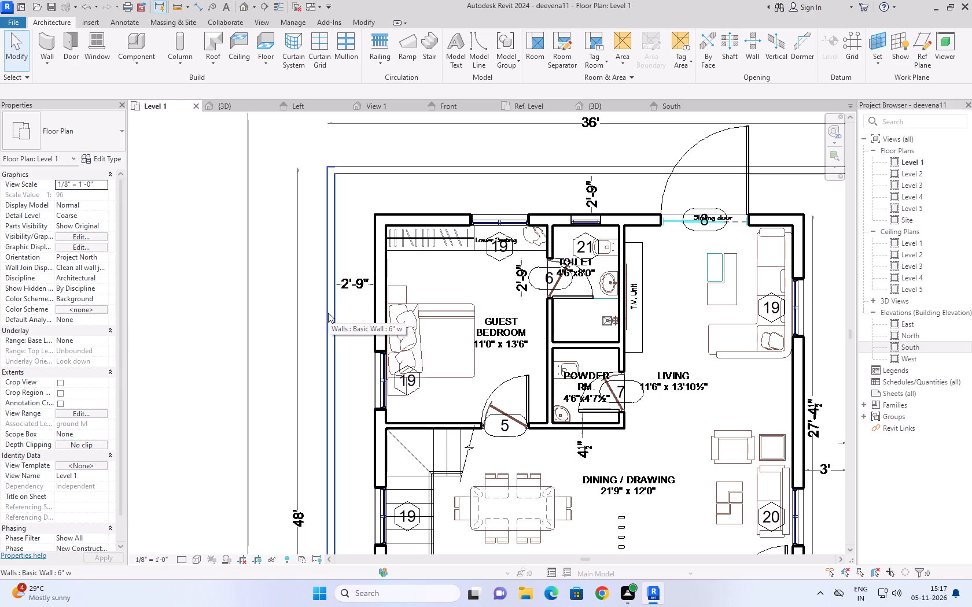
scroll(472, 249, up, 1)
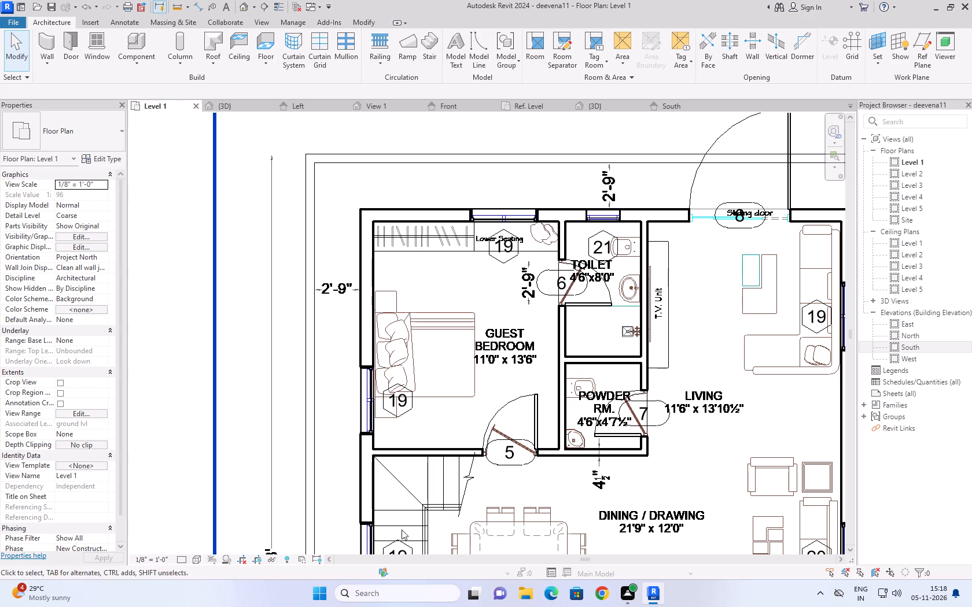
scroll(389, 317, down, 4)
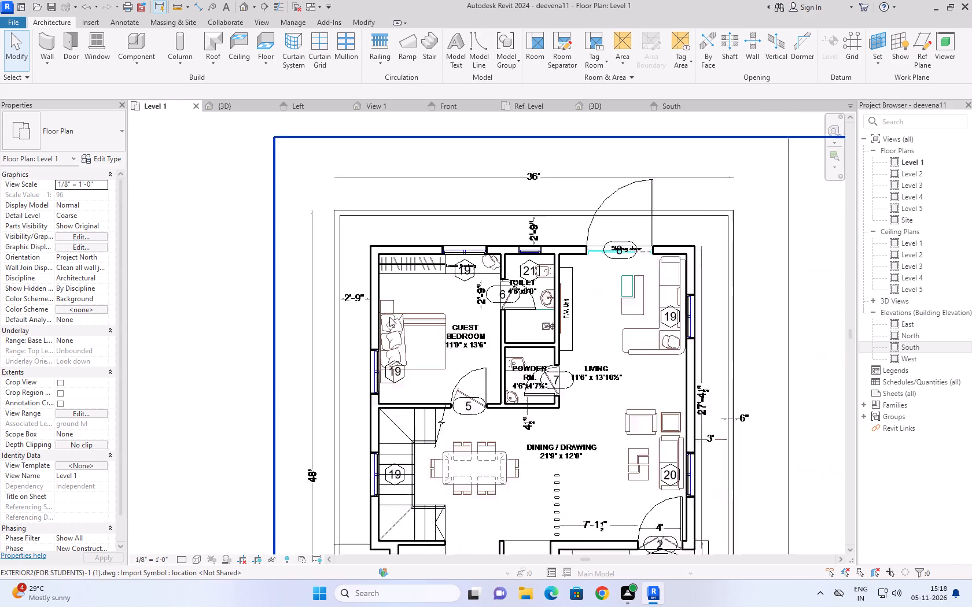
scroll(407, 316, down, 4)
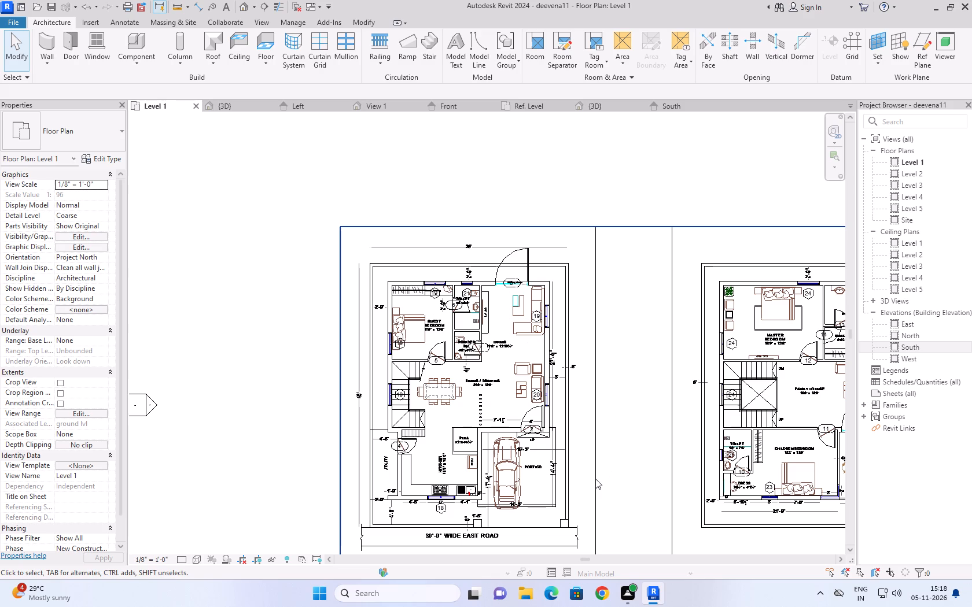
scroll(599, 478, up, 1)
scroll(599, 478, down, 3)
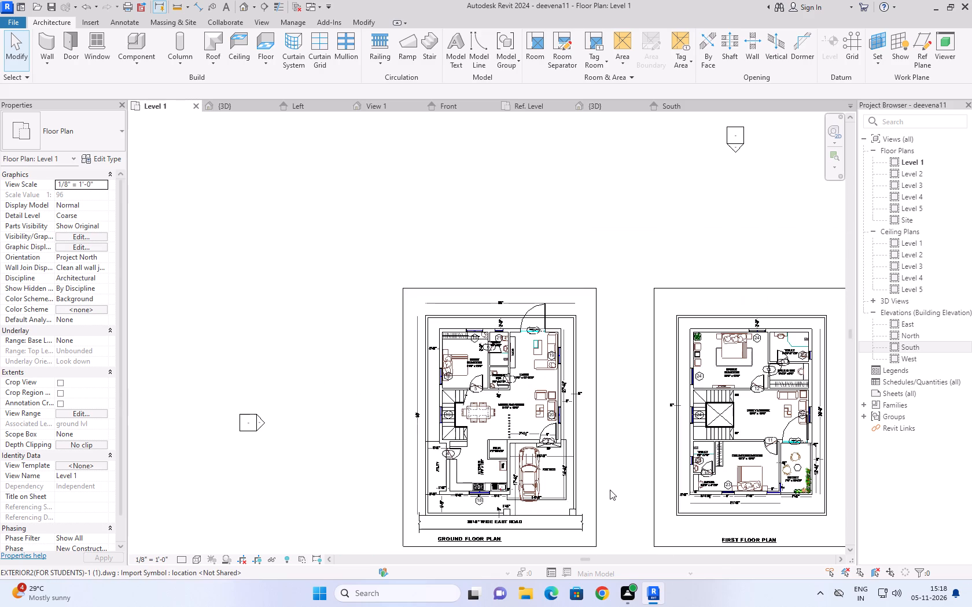
Copy the two low walls under the children bedroom's corner window in the first floor plan to the clipboard.
middle_drag(686, 517, 467, 513)
scroll(638, 482, up, 2)
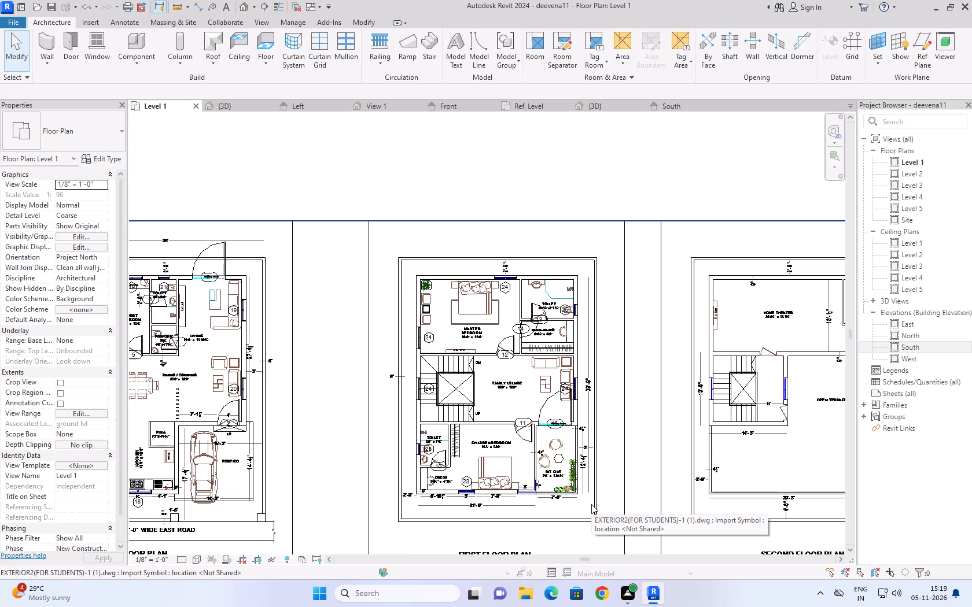
scroll(547, 505, up, 4)
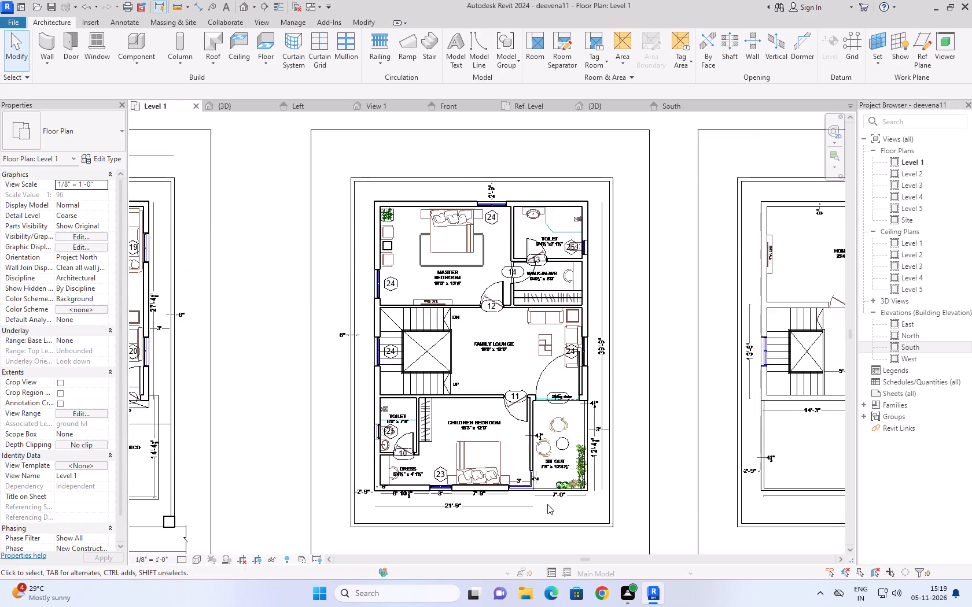
scroll(547, 504, up, 6)
click(484, 482)
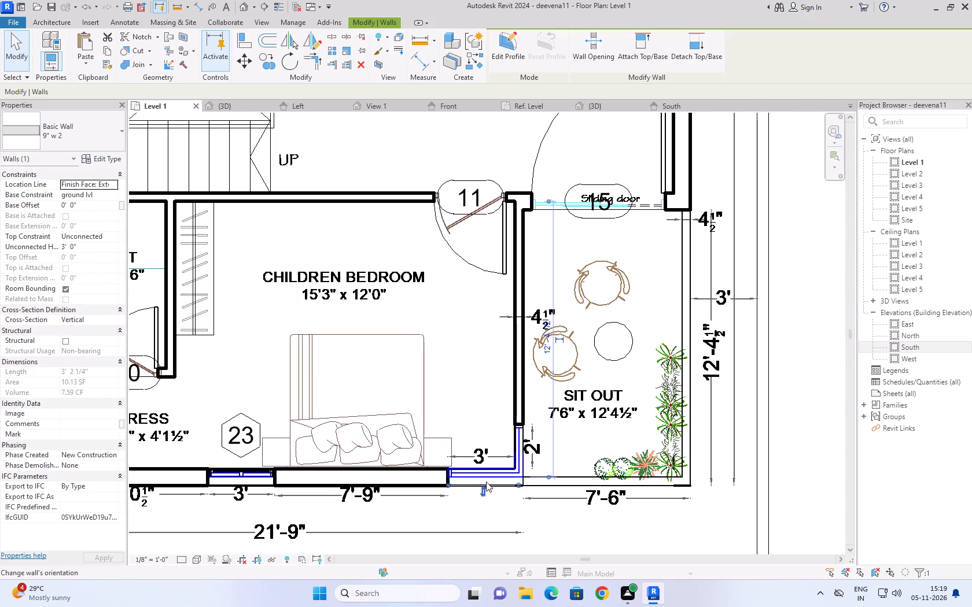
click(474, 349)
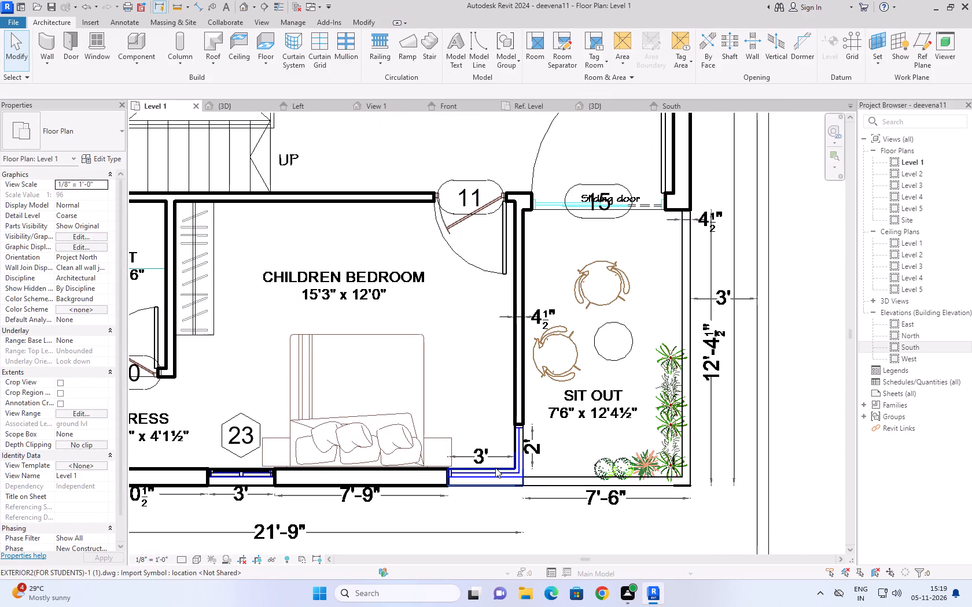
click(497, 468)
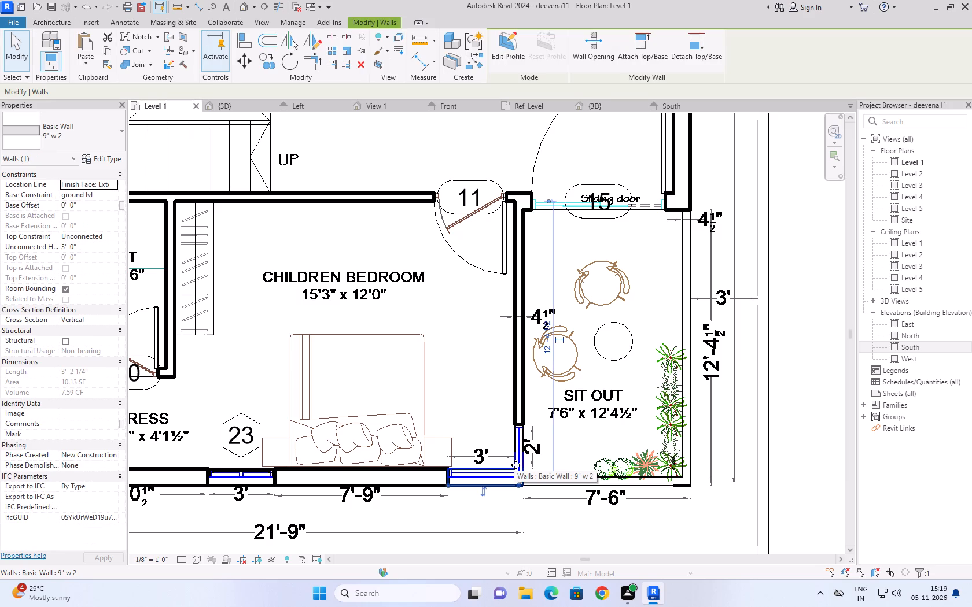
ctrl+scroll(513, 462, up, 4)
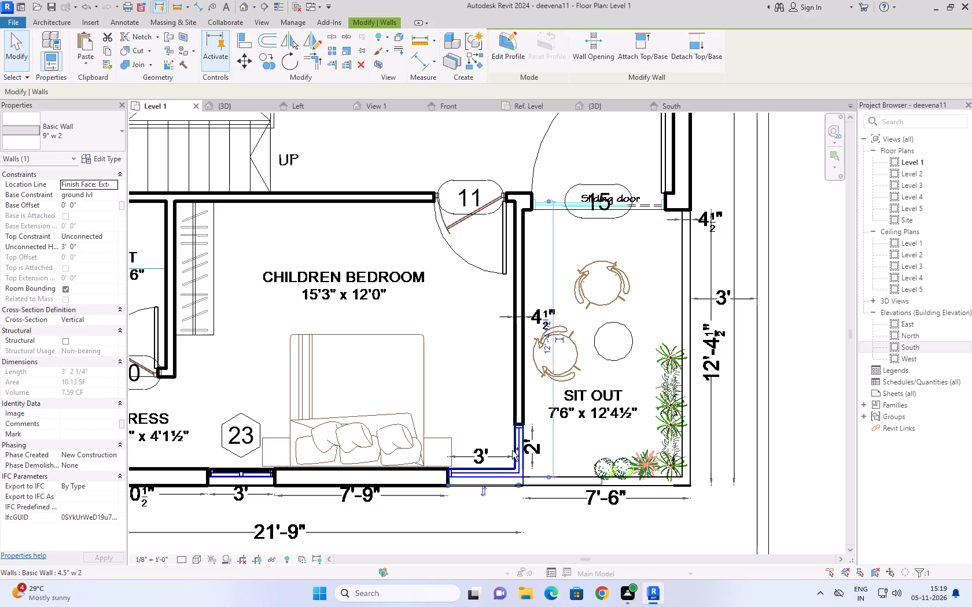
ctrl+click(512, 446)
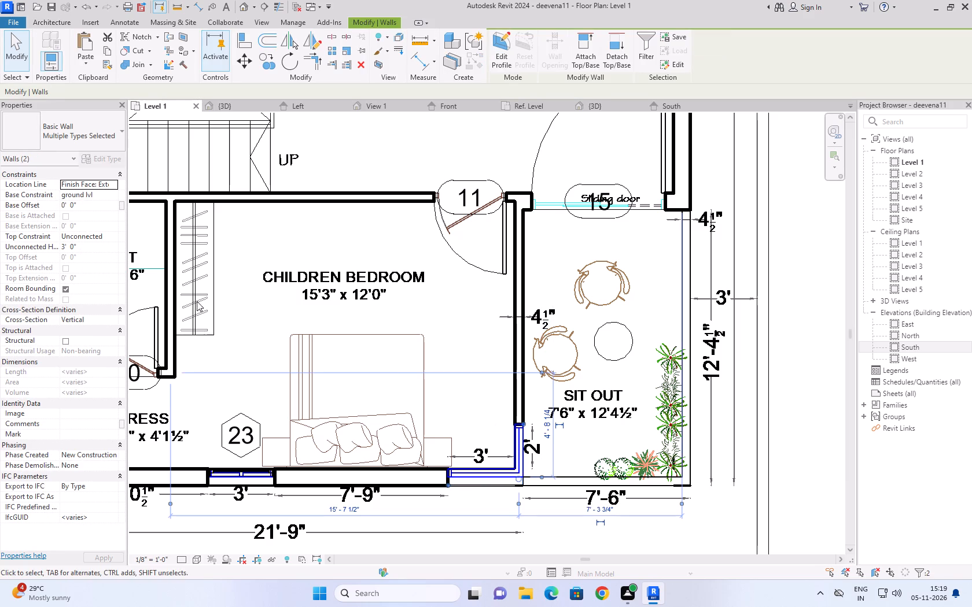
click(105, 53)
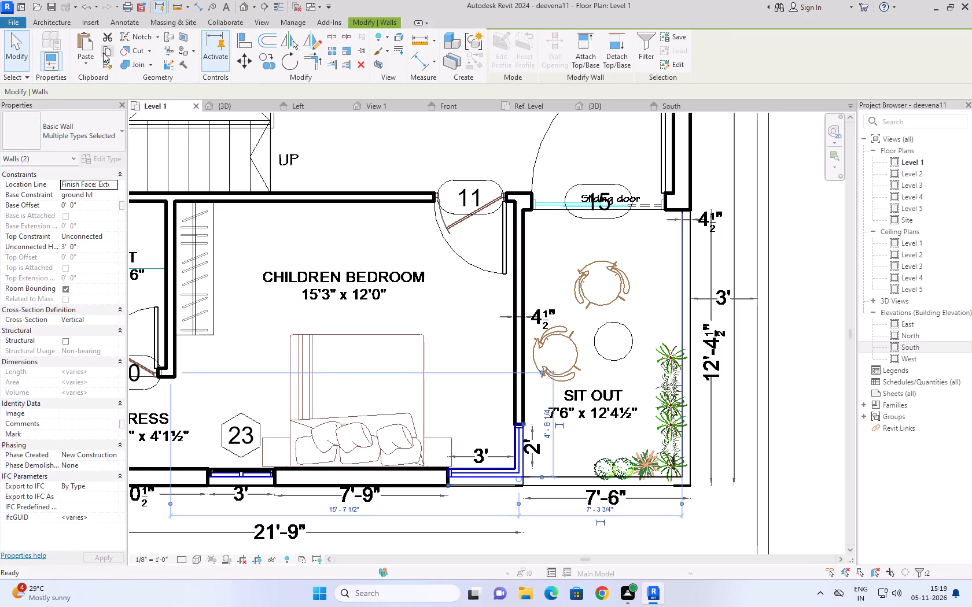
Paste the two copied corner-window walls of the children bedroom, aligned to the lintel lvl level.
click(85, 58)
click(122, 103)
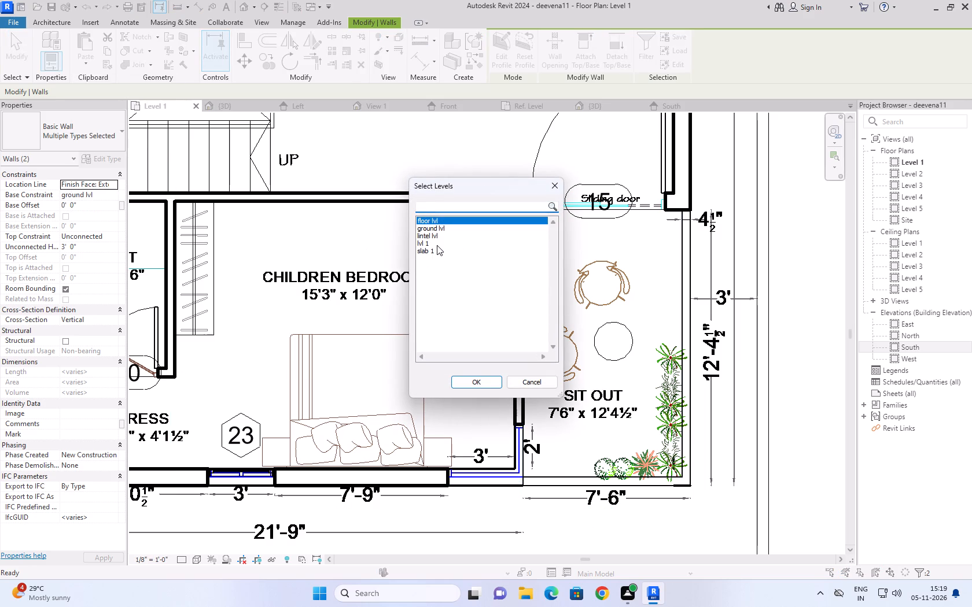
click(443, 235)
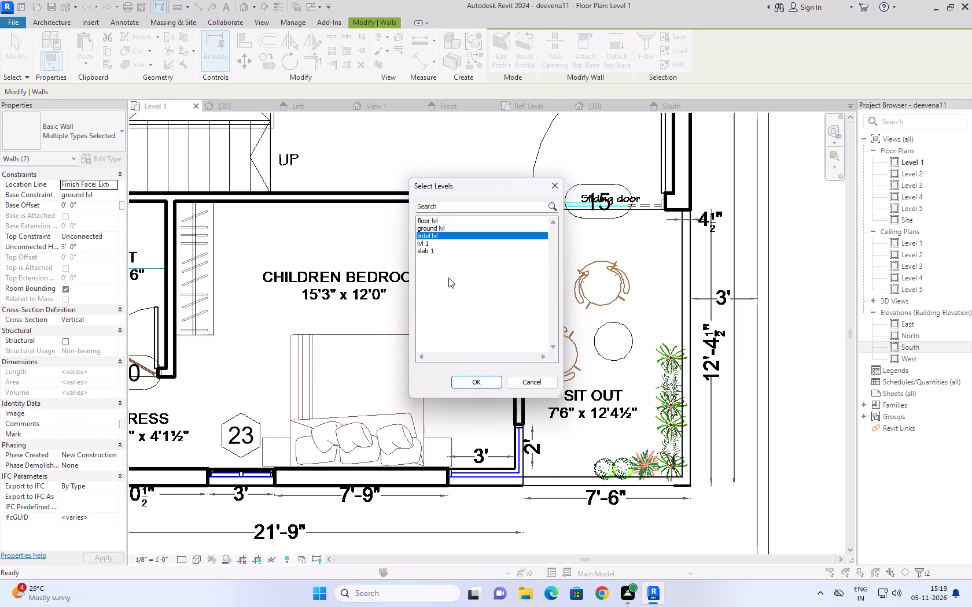
click(467, 383)
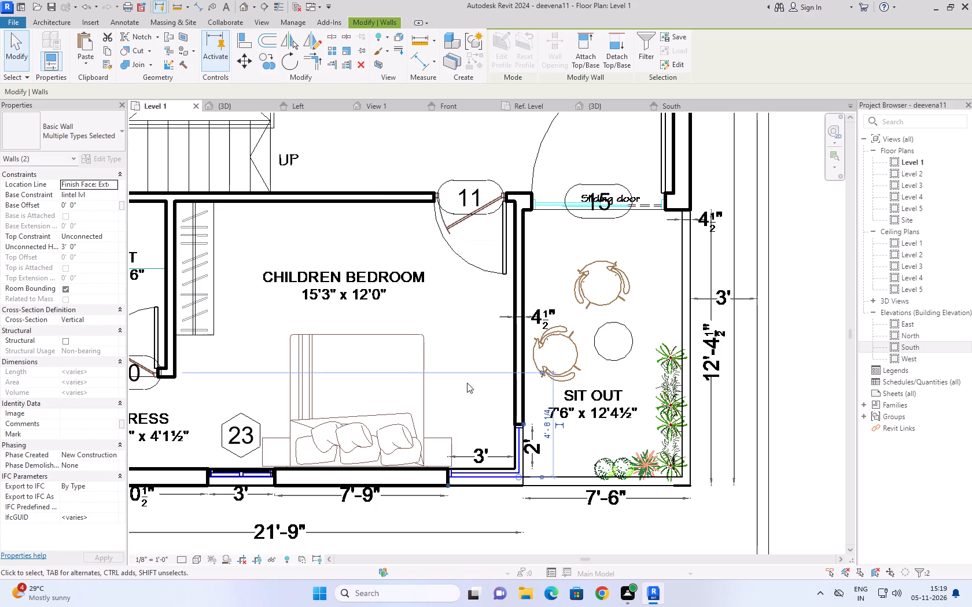
Check the pasted walls above the children bedroom's corner window and the sit-out's low outer wall in the 3D view.
click(222, 106)
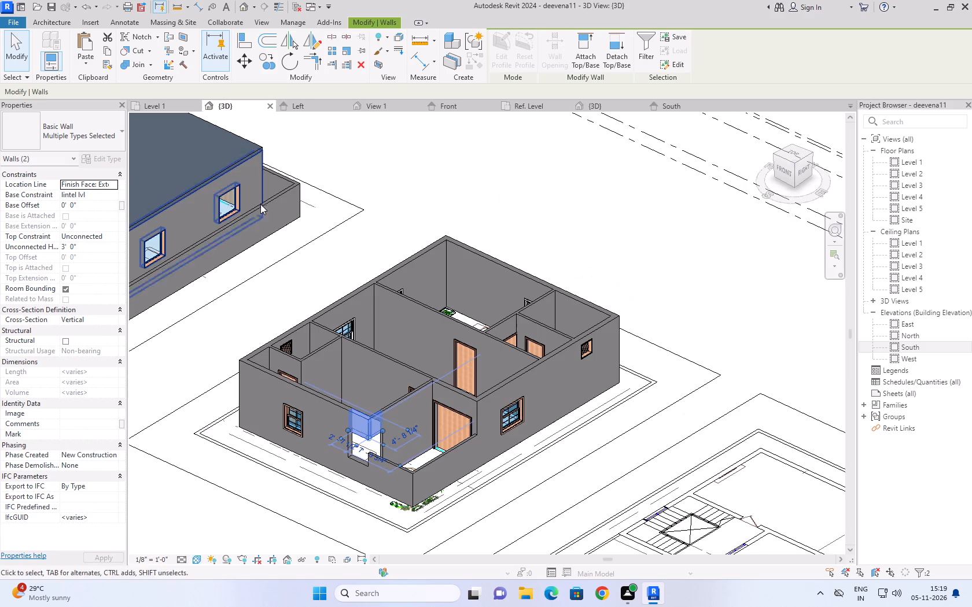
click(632, 231)
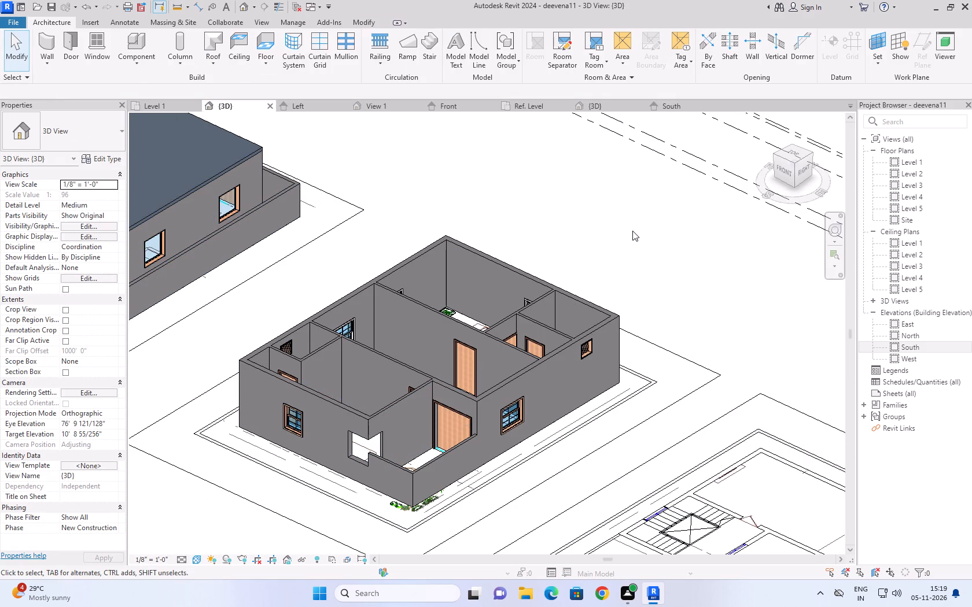
scroll(632, 231, down, 2)
scroll(627, 232, up, 2)
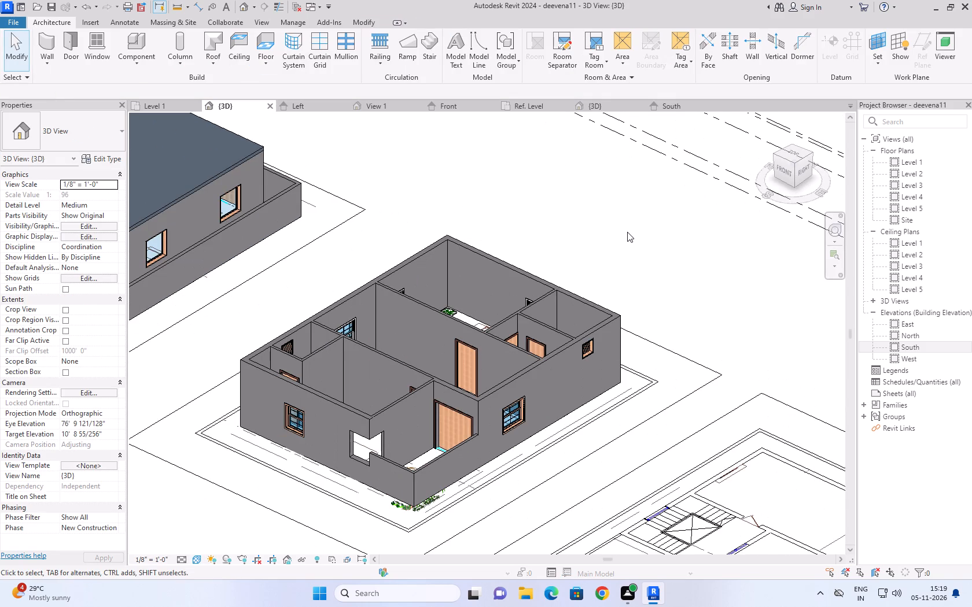
click(450, 450)
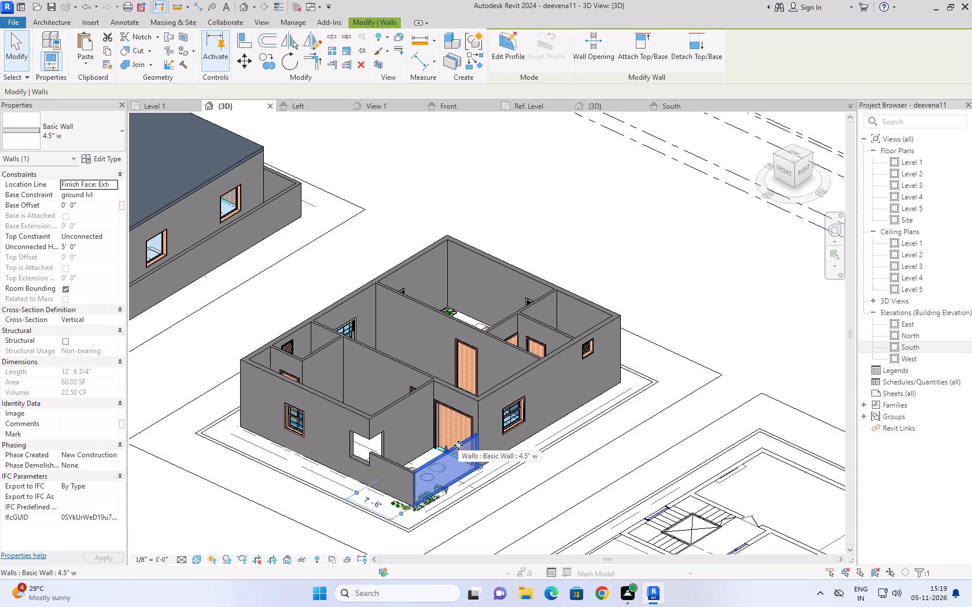
click(719, 267)
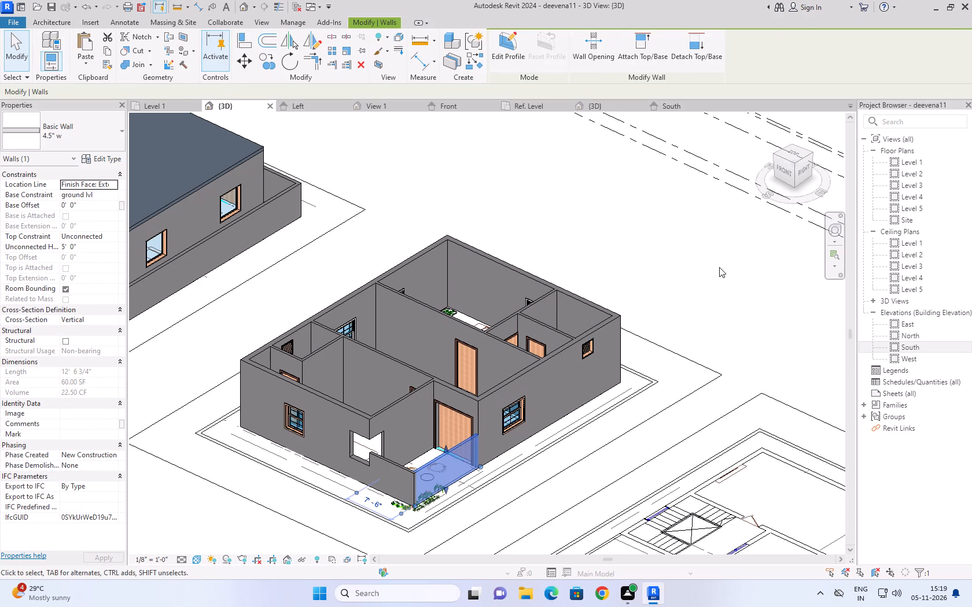
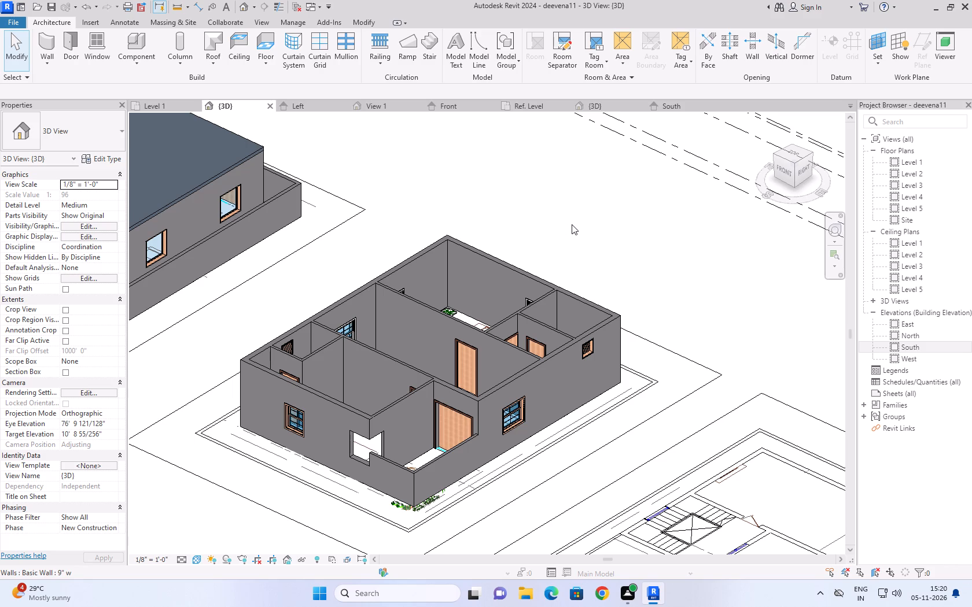
Compare the roofed ground floor model with the open first floor model and the second floor plan in the 3D view.
scroll(585, 228, up, 1)
scroll(587, 227, down, 2)
middle_drag(588, 227, 576, 167)
scroll(576, 167, down, 4)
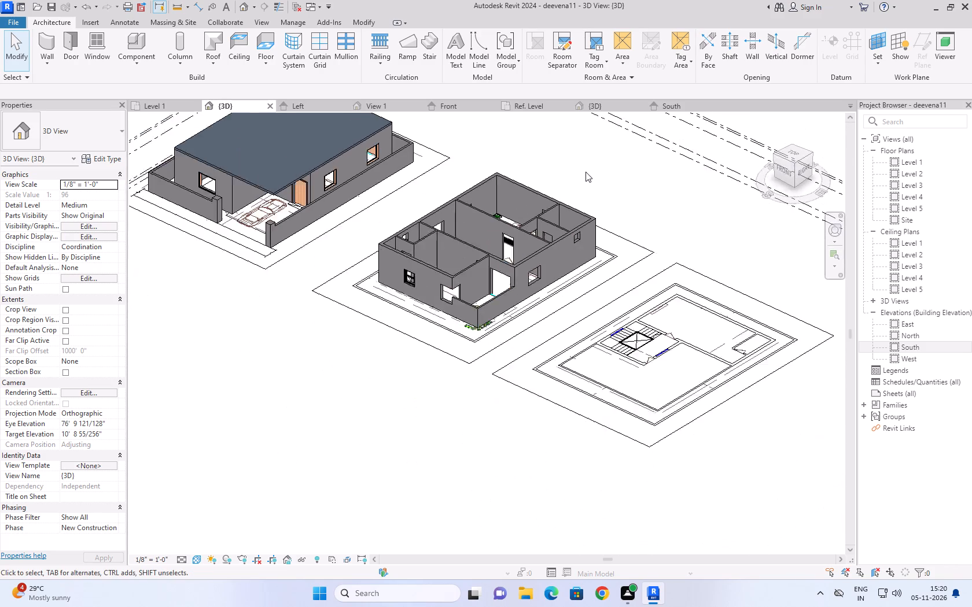
middle_drag(587, 175, 628, 231)
scroll(509, 193, up, 3)
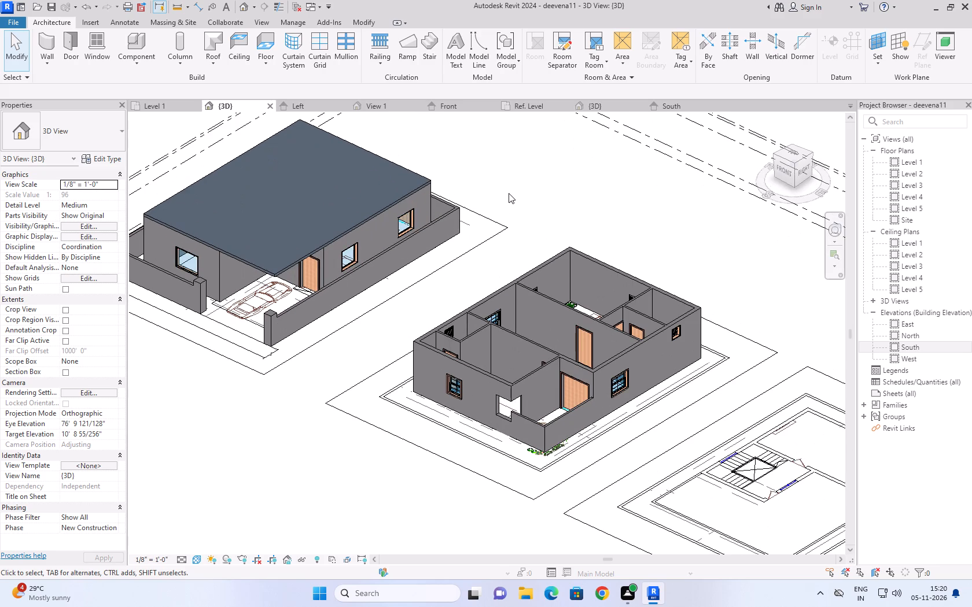
scroll(509, 193, down, 1)
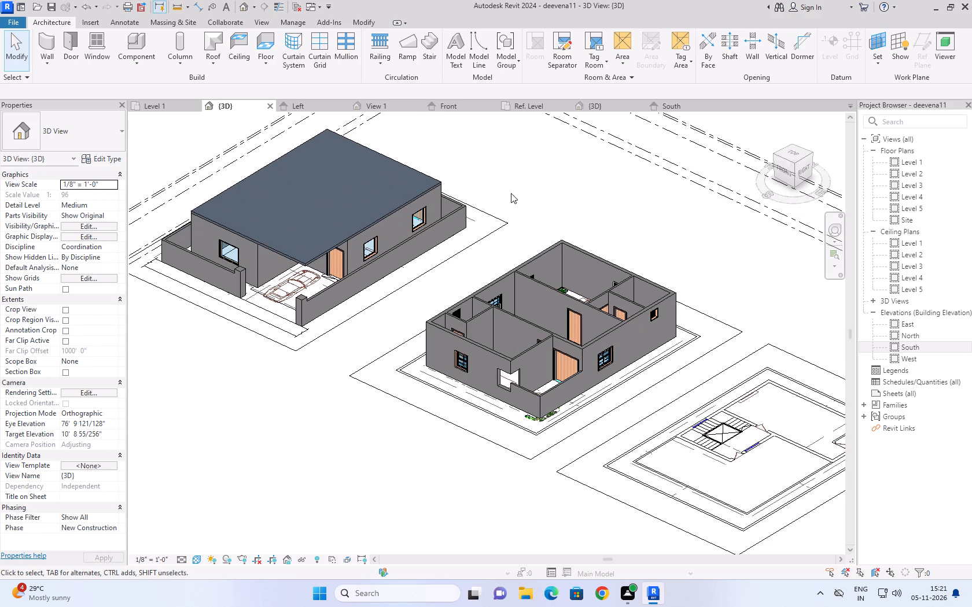
scroll(526, 194, down, 1)
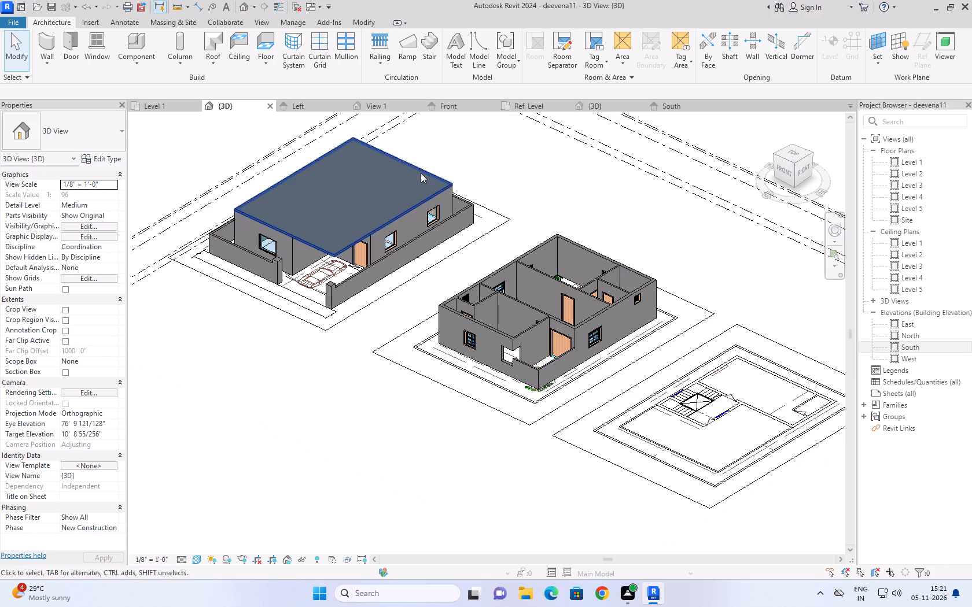
Create a flat footprint roof of type Basic Roof 6" slab with a rectangular boundary along the first floor plan's outer walls.
click(150, 103)
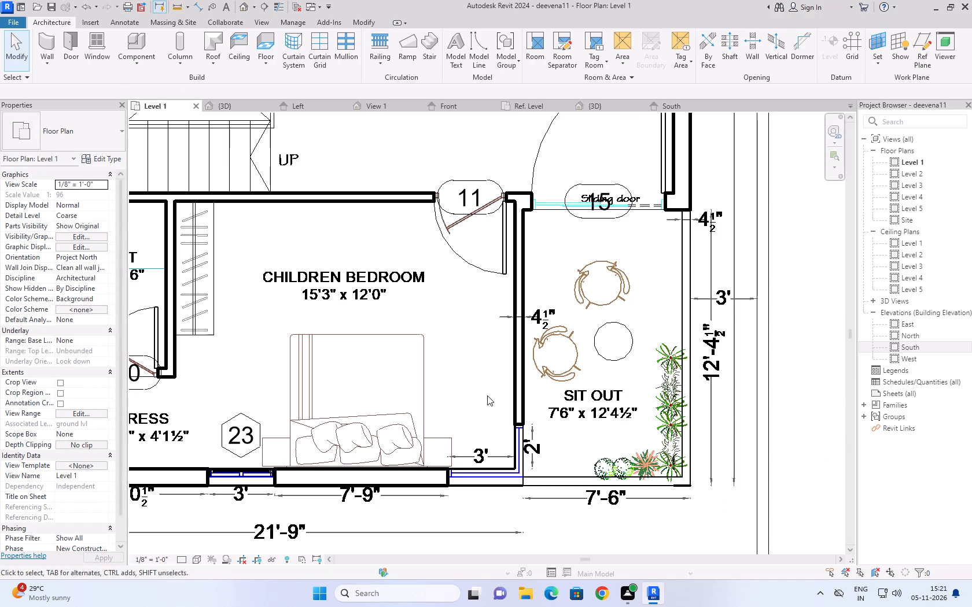
scroll(476, 387, down, 11)
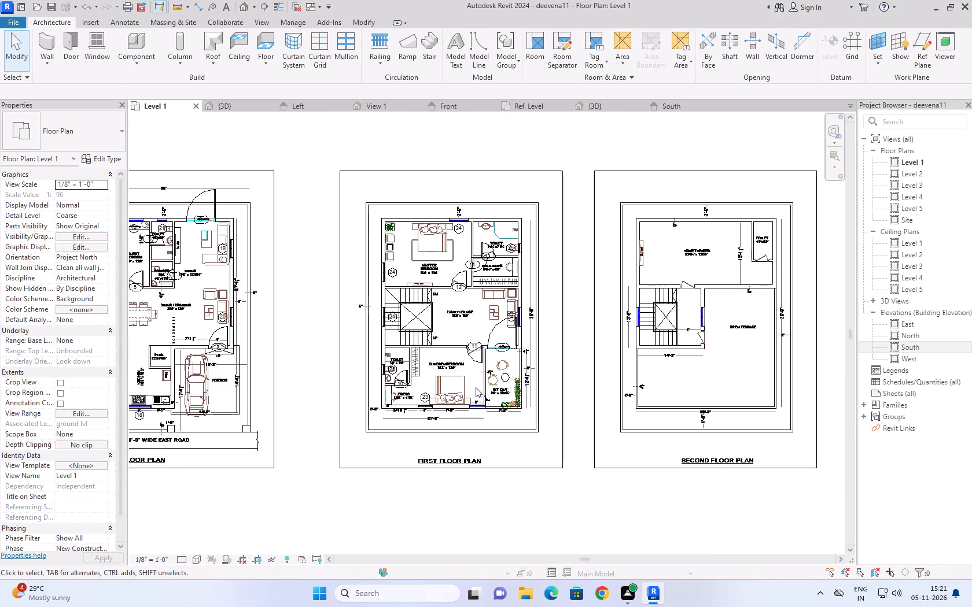
scroll(314, 147, up, 2)
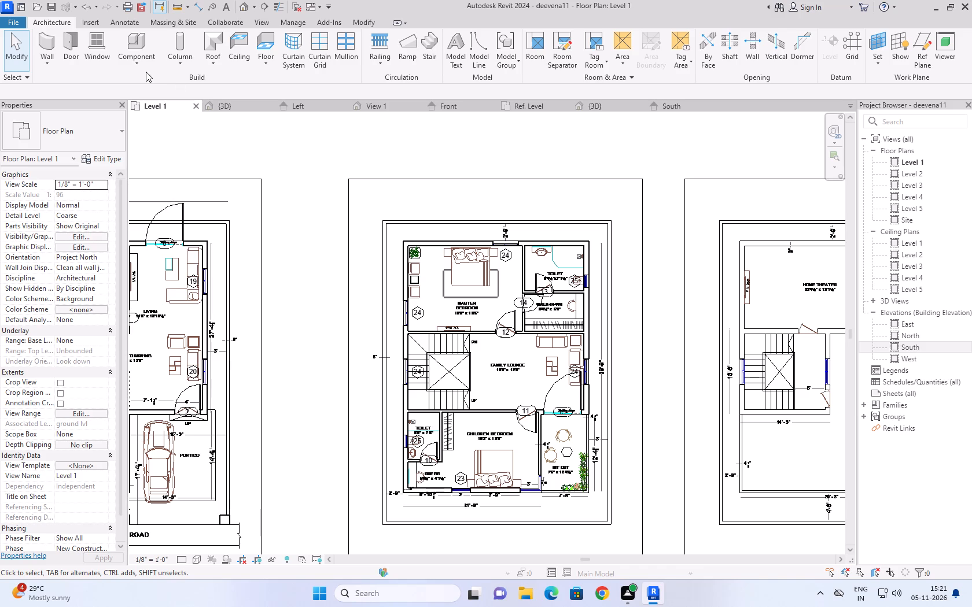
click(212, 61)
click(219, 86)
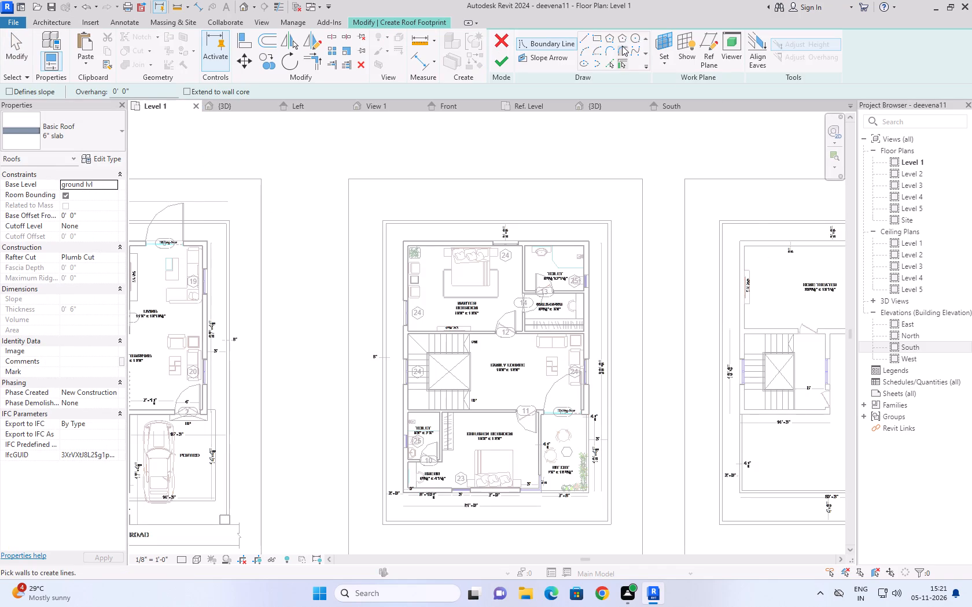
click(598, 41)
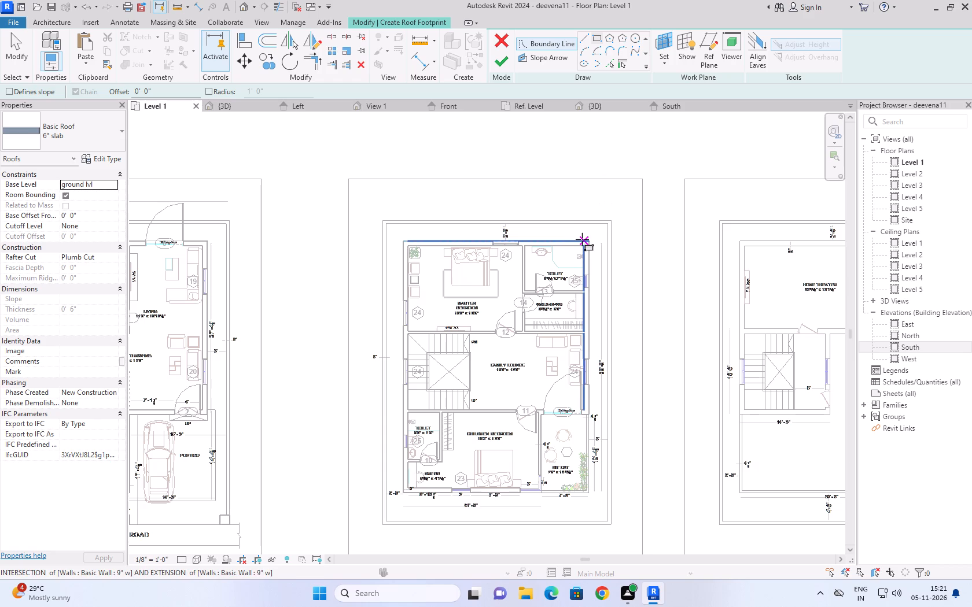
click(586, 240)
middle_drag(513, 347, 570, 256)
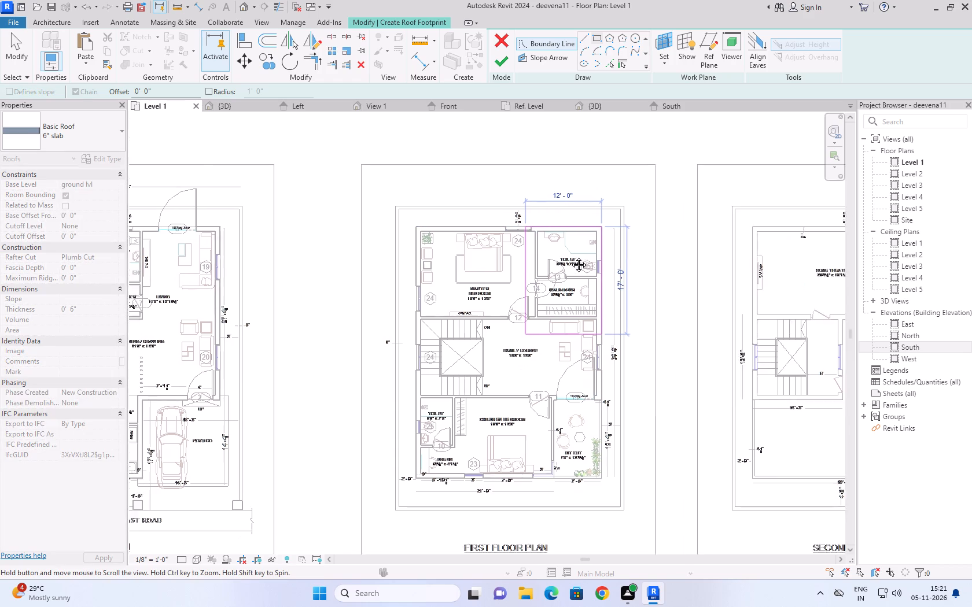
middle_drag(570, 256, 586, 221)
scroll(531, 293, up, 4)
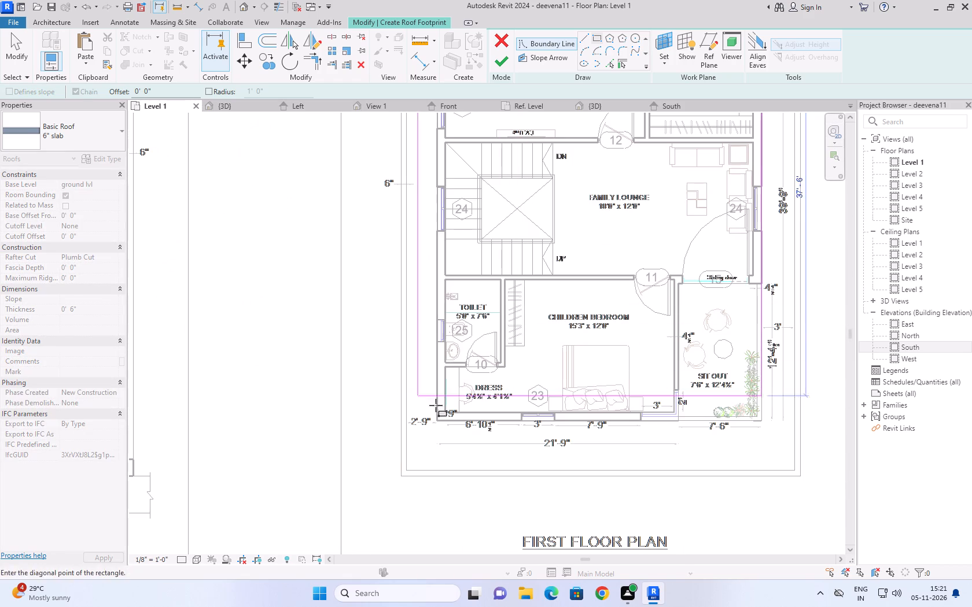
click(438, 424)
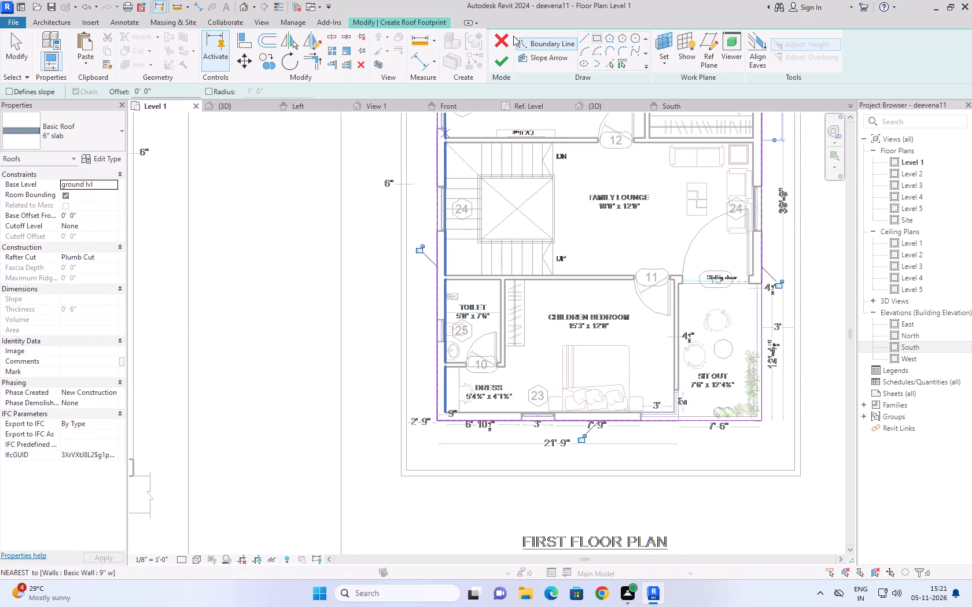
click(502, 64)
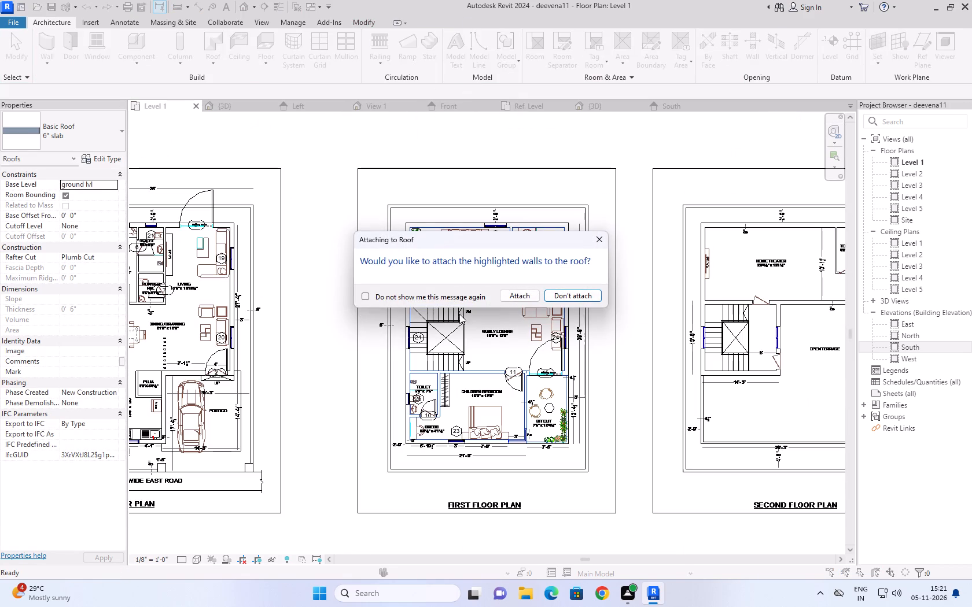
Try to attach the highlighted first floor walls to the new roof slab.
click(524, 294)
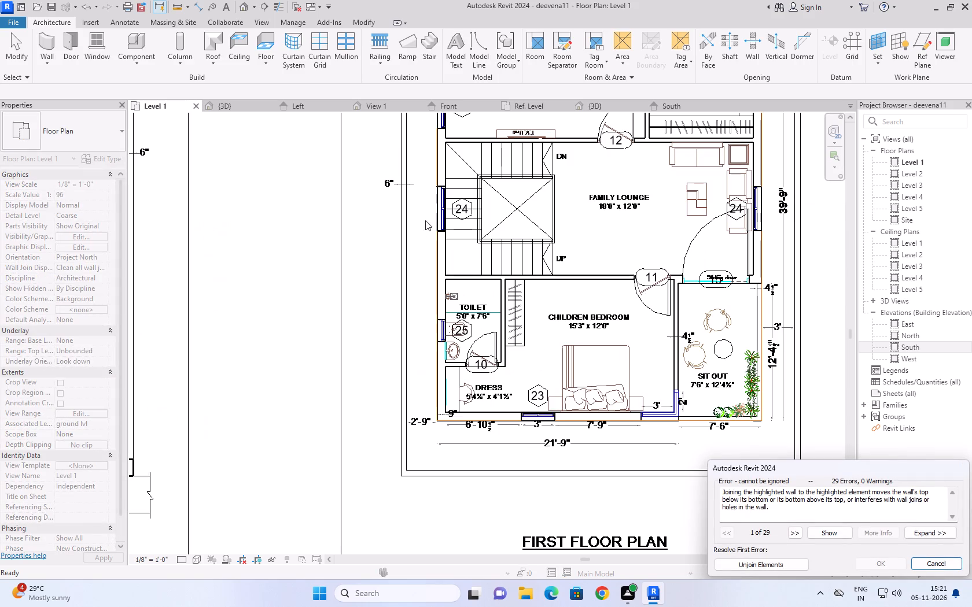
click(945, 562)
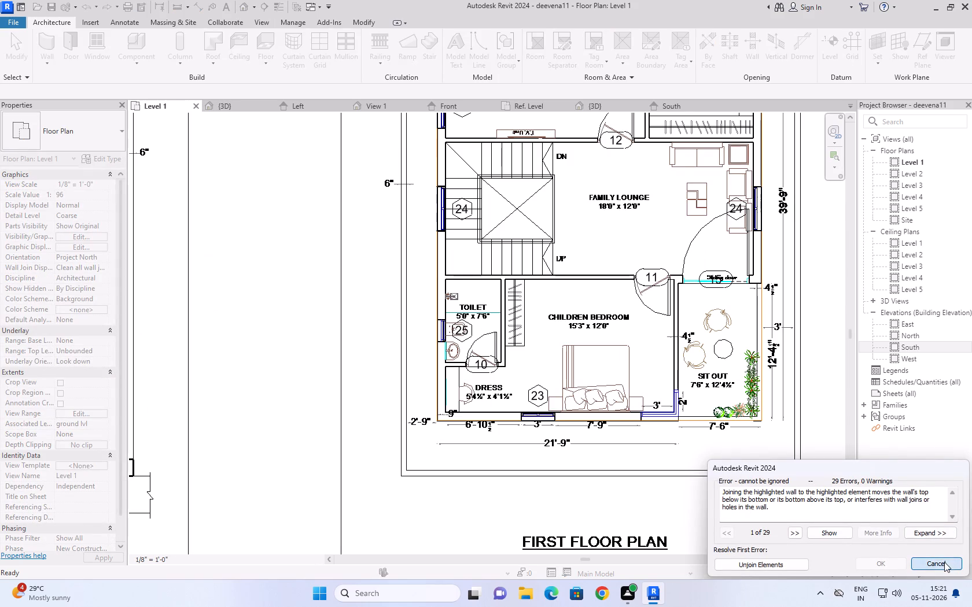
In the 3D view, set the base level of the first floor's new roof slab to lvl 1.
click(237, 103)
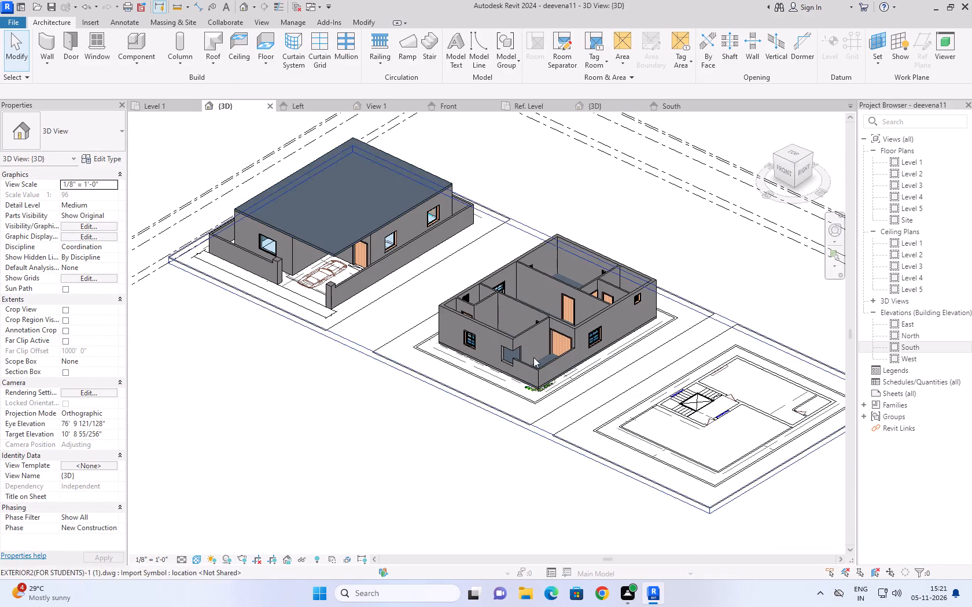
scroll(570, 286, up, 3)
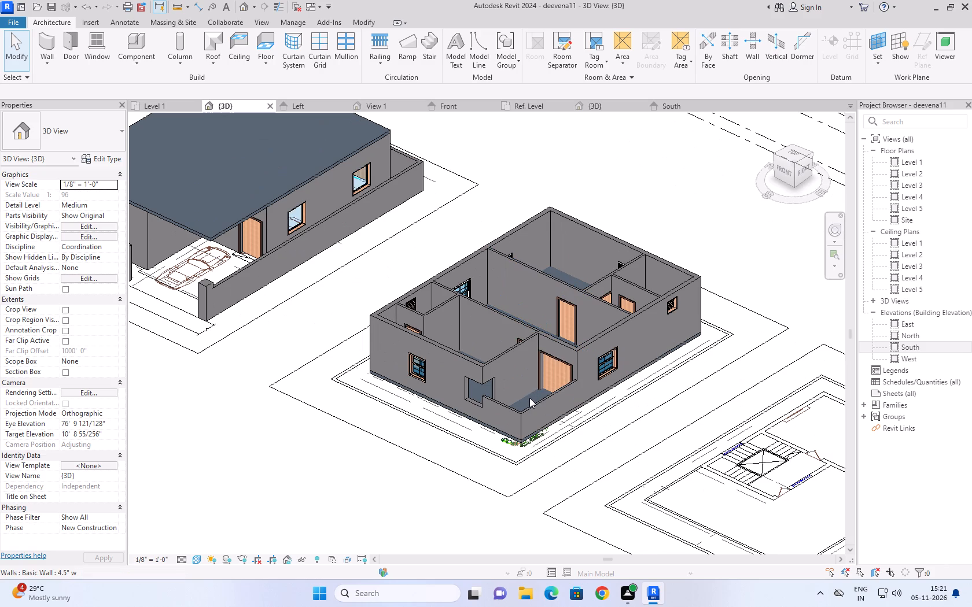
click(529, 398)
scroll(564, 264, up, 2)
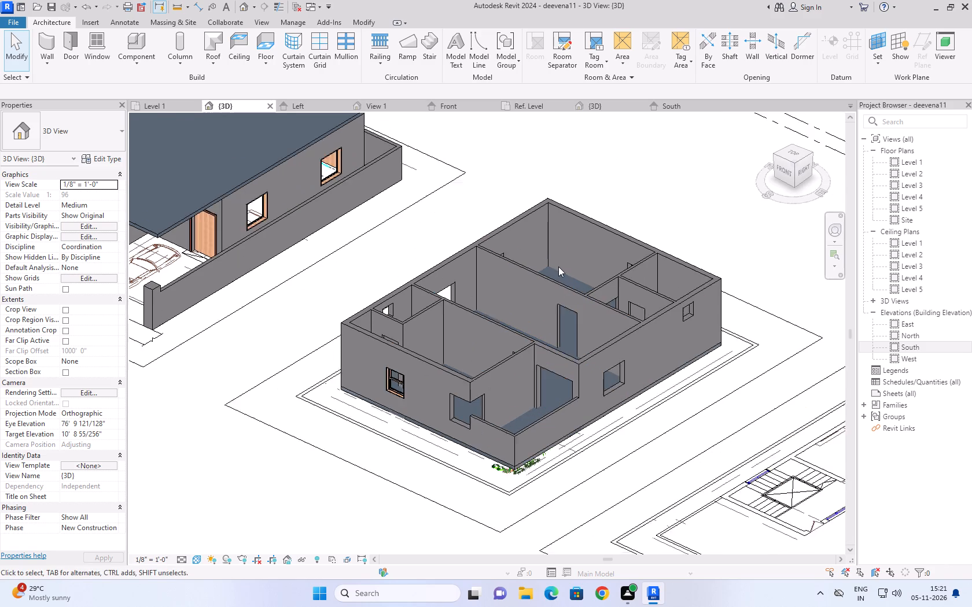
click(573, 284)
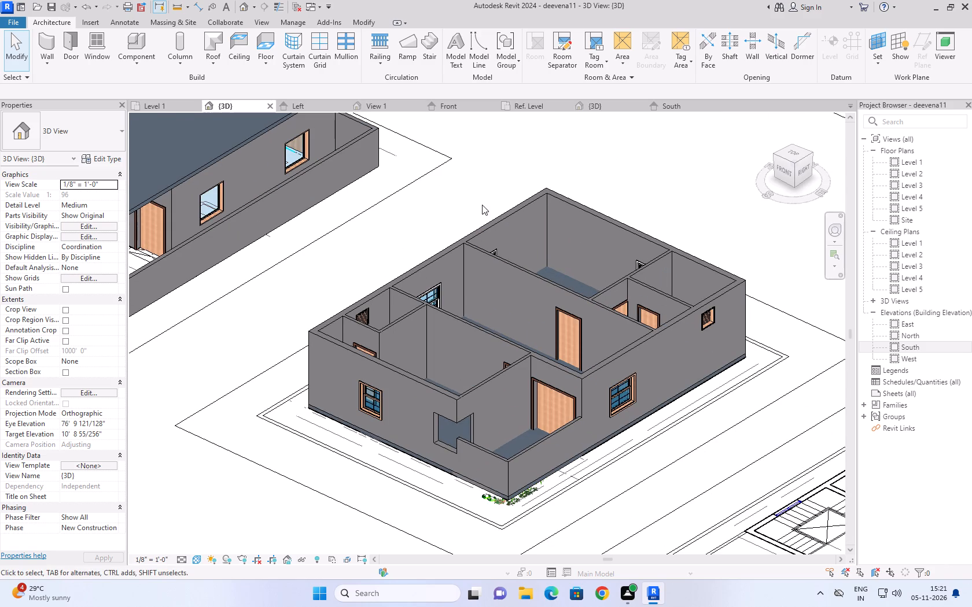
scroll(675, 169, up, 2)
scroll(539, 320, up, 3)
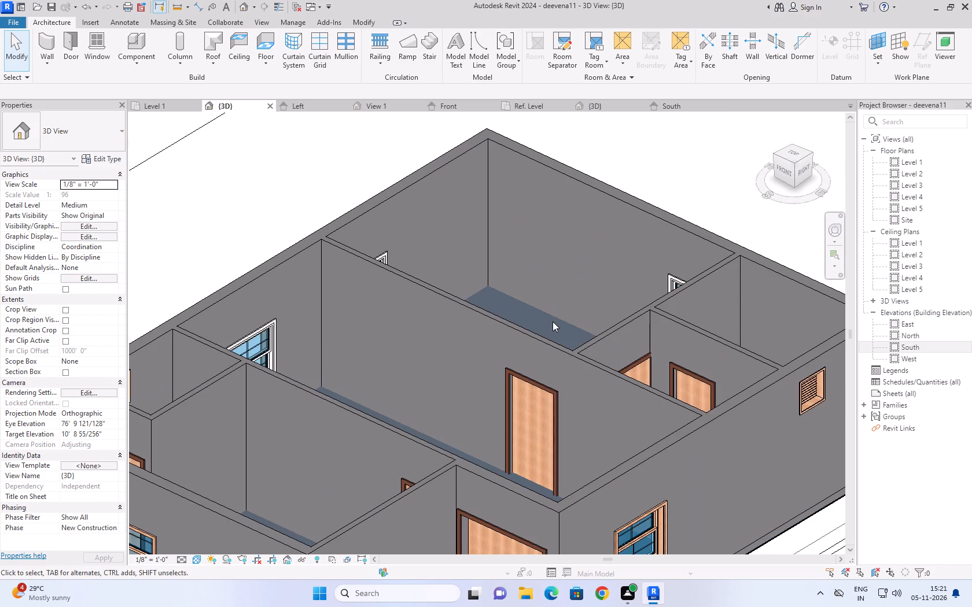
click(558, 330)
scroll(409, 150, down, 2)
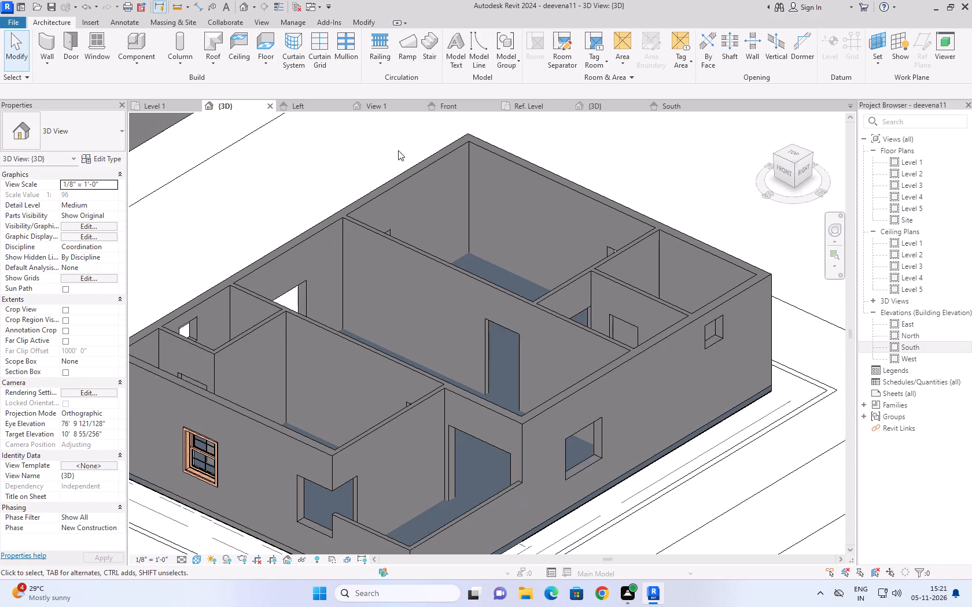
scroll(152, 251, down, 4)
scroll(257, 473, up, 2)
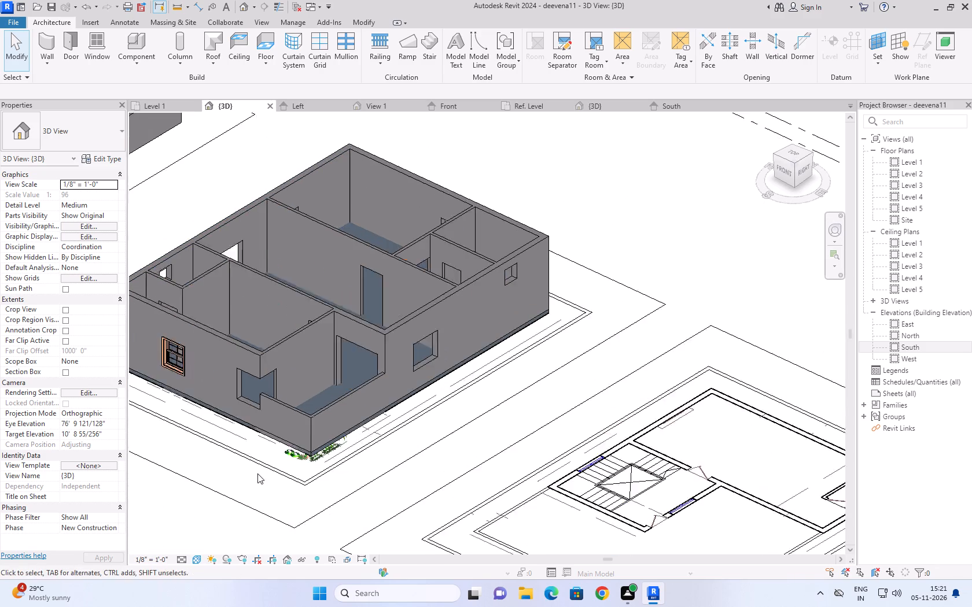
scroll(257, 473, up, 5)
click(323, 406)
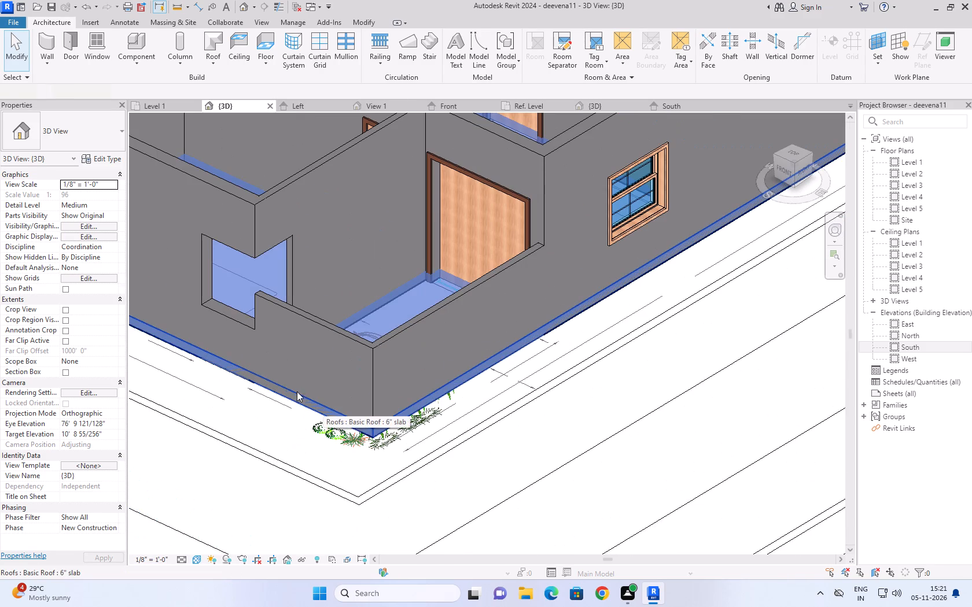
click(91, 185)
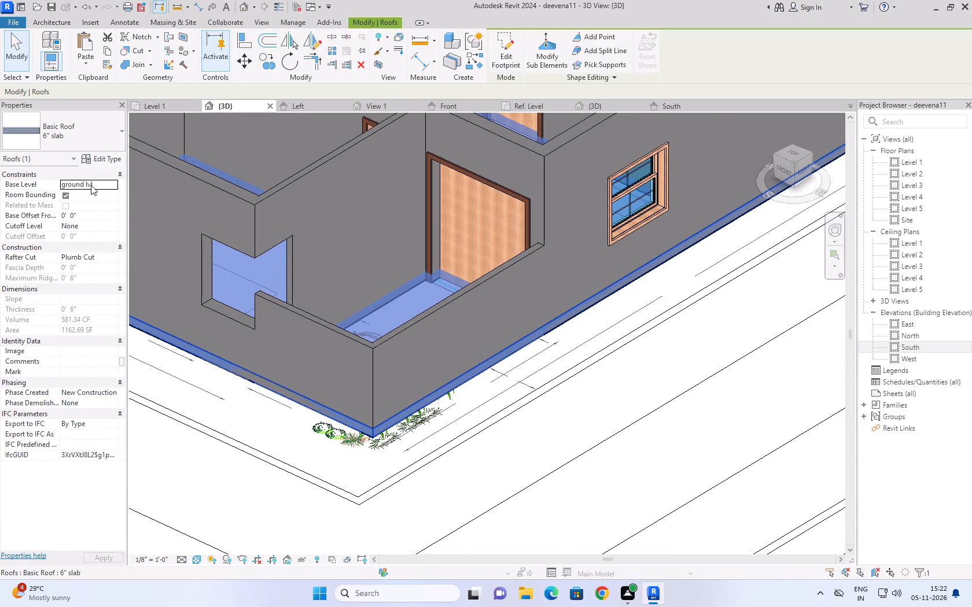
click(111, 185)
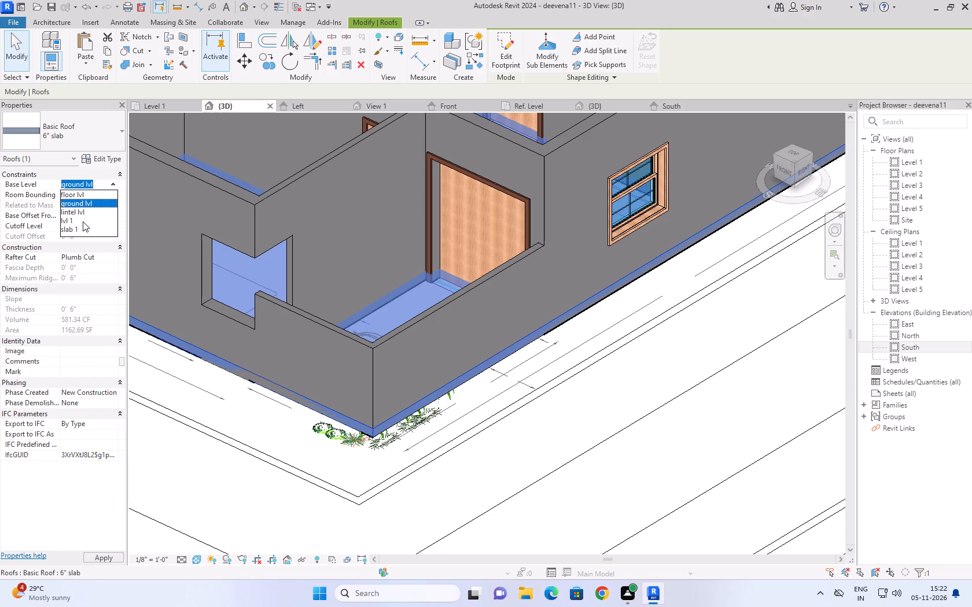
click(87, 222)
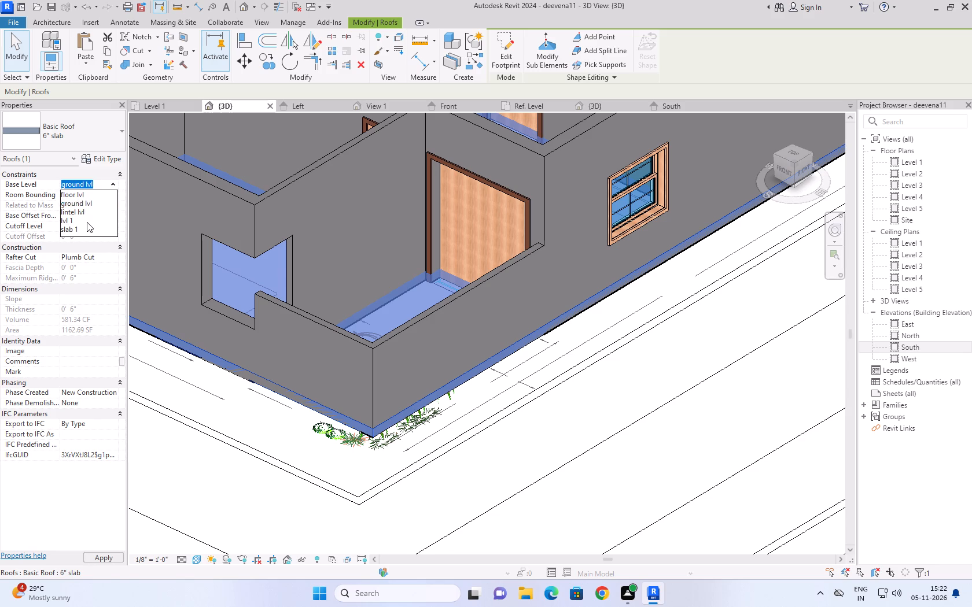
scroll(470, 378, down, 7)
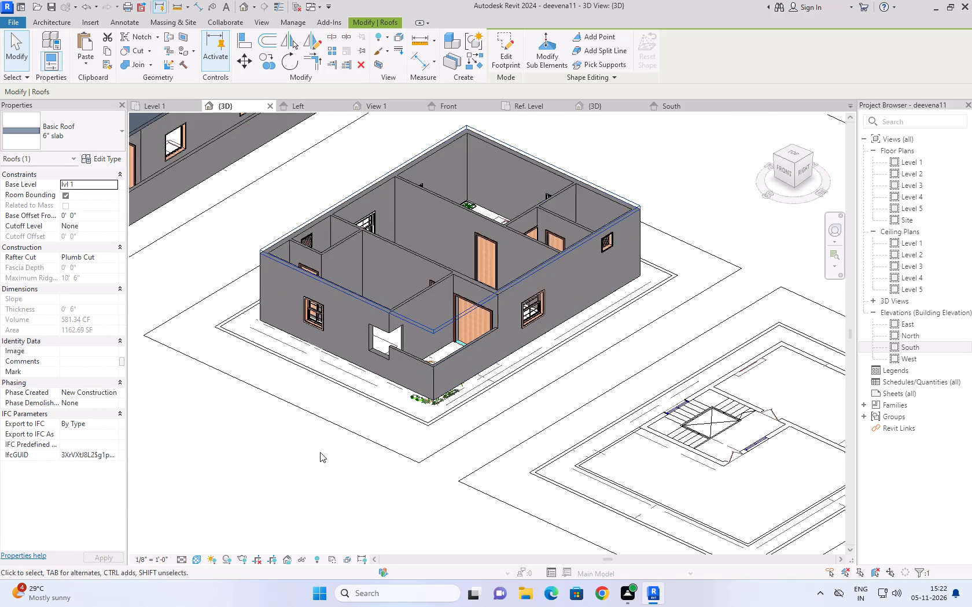
click(283, 463)
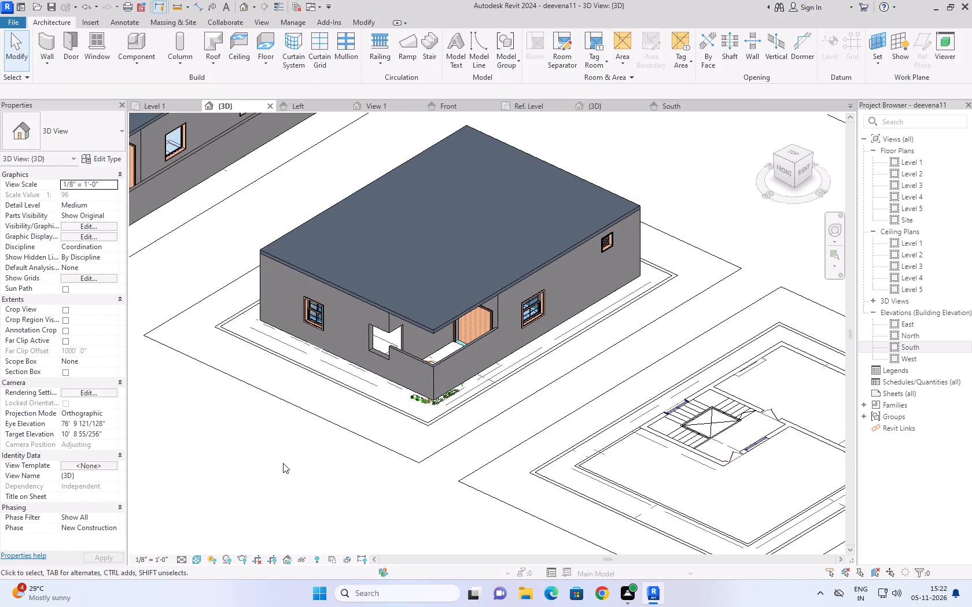
Check the first floor walls and roof slab against the level lines in the South elevation.
scroll(283, 463, down, 4)
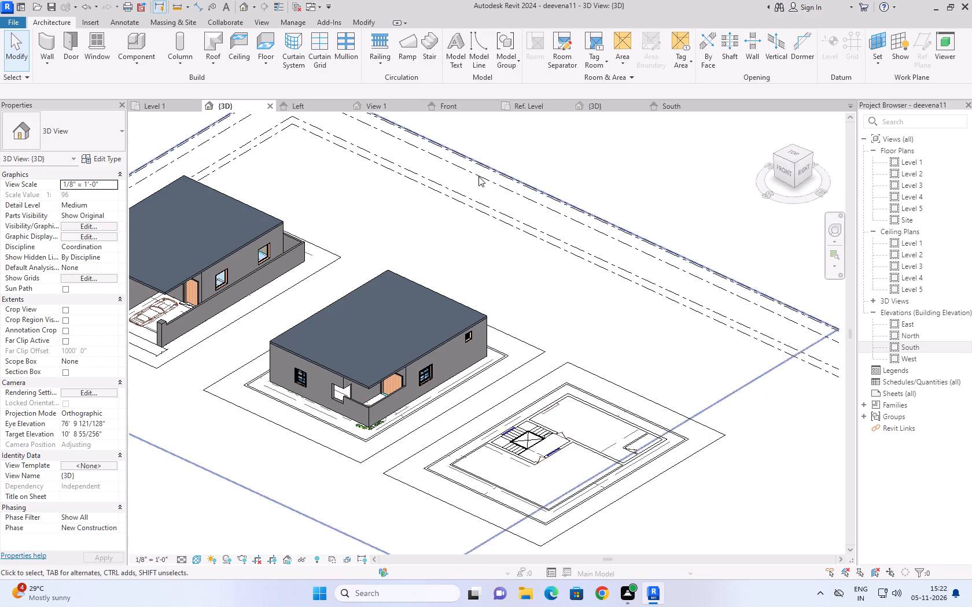
double_click(929, 349)
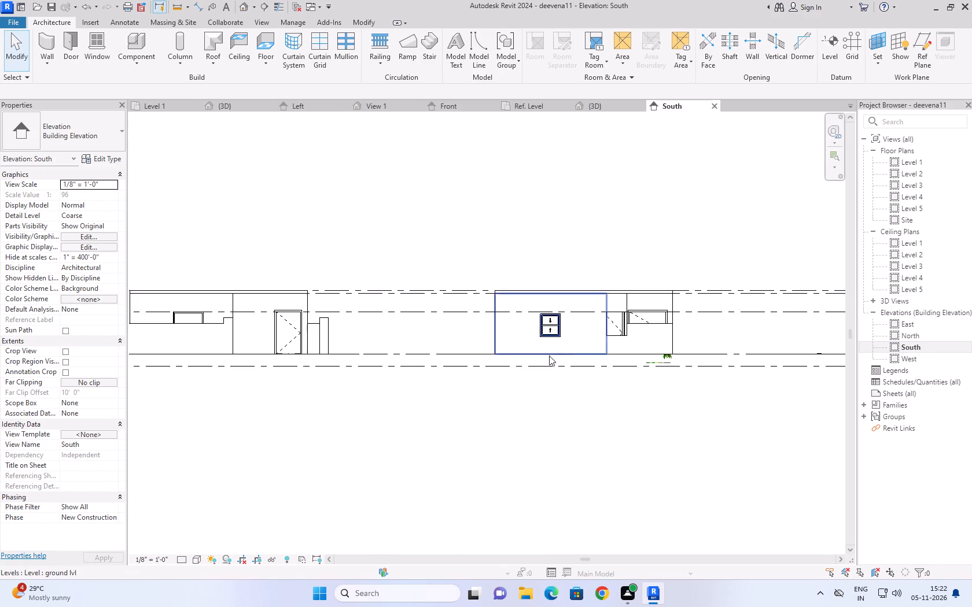
scroll(700, 284, up, 4)
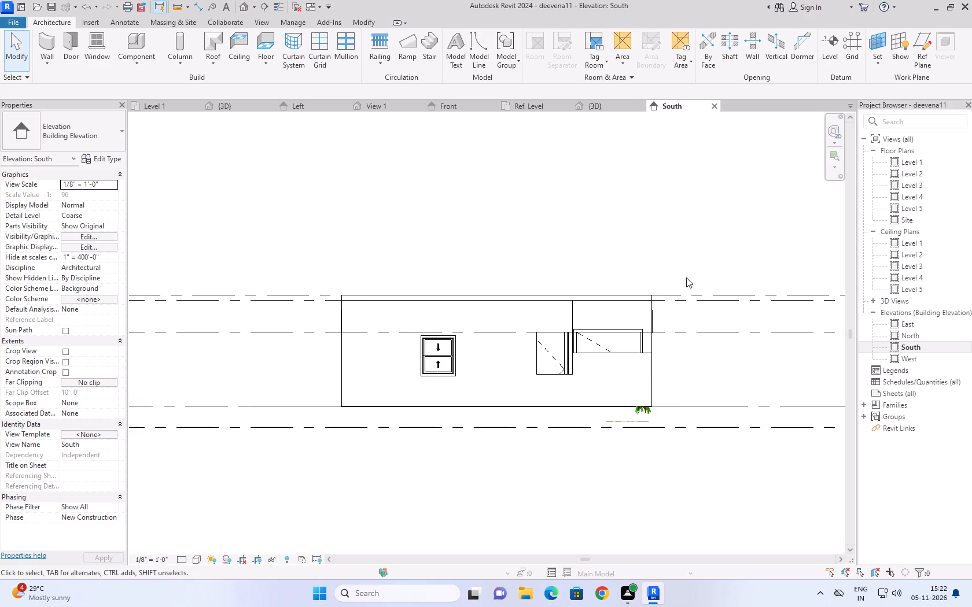
scroll(686, 277, down, 5)
middle_drag(506, 255, 208, 264)
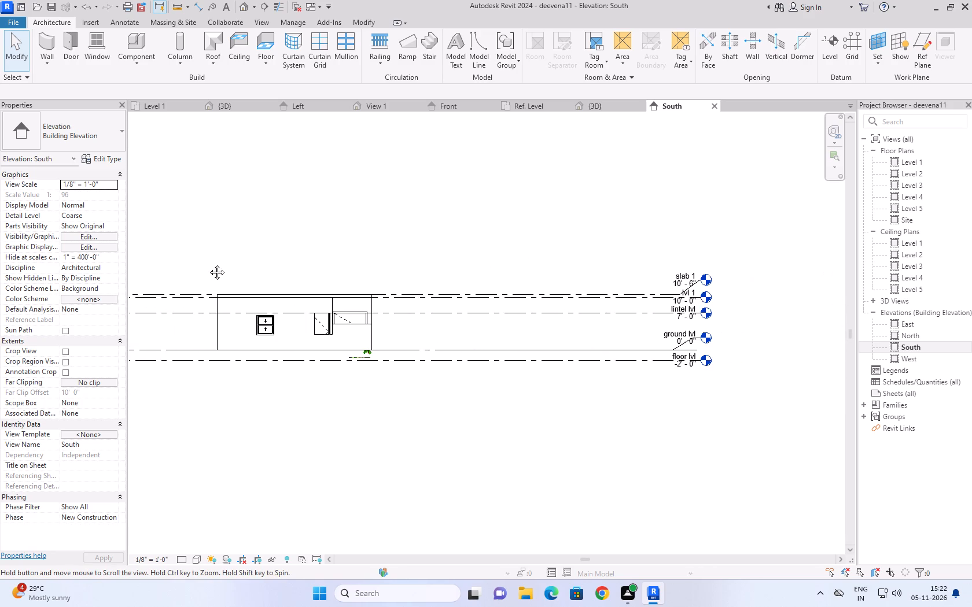
middle_drag(208, 264, 340, 277)
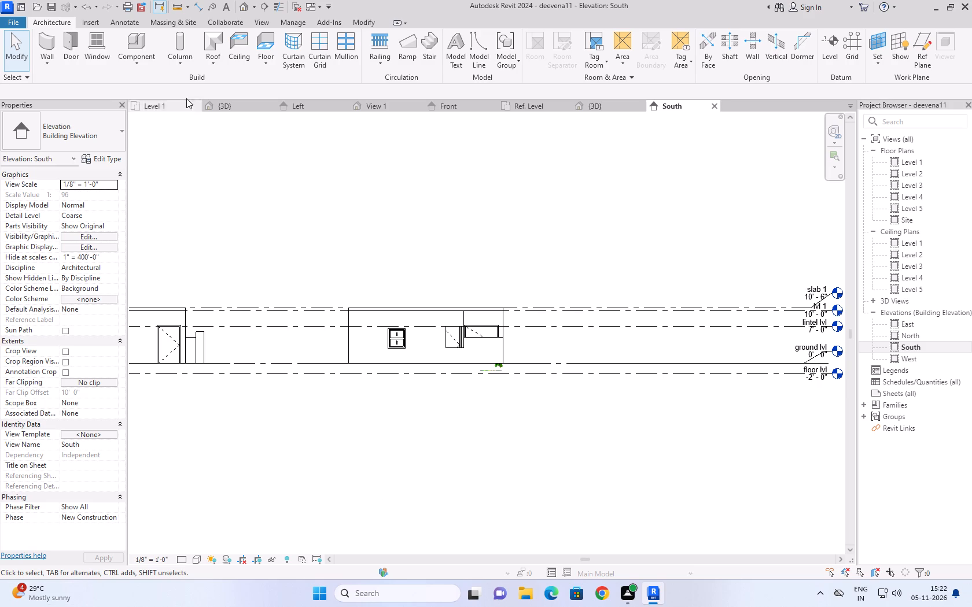
On the Level 1 plan, draw 9" w 2 walls along the second floor plan's outer staircase side and around the home theater.
click(154, 110)
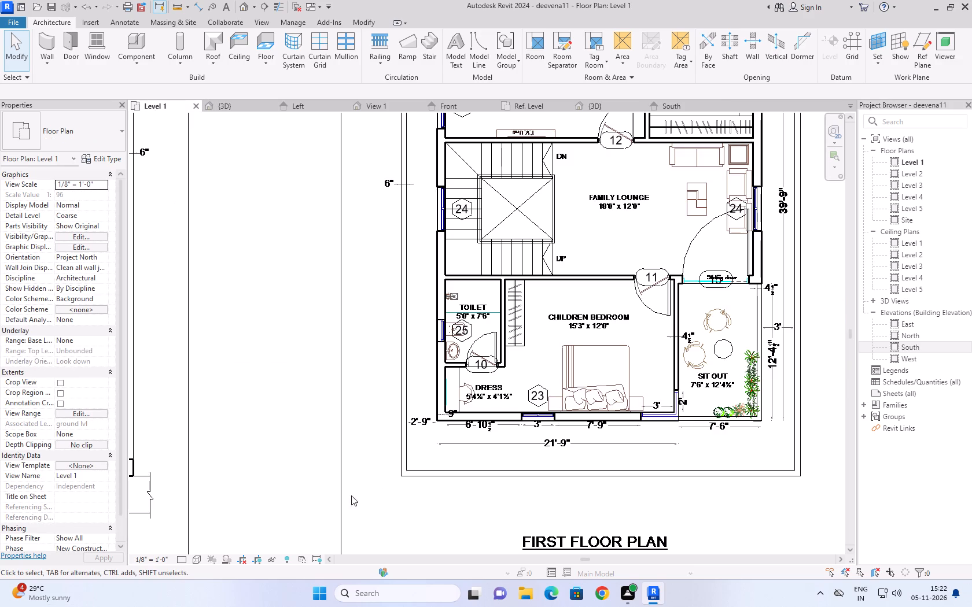
scroll(318, 390, down, 8)
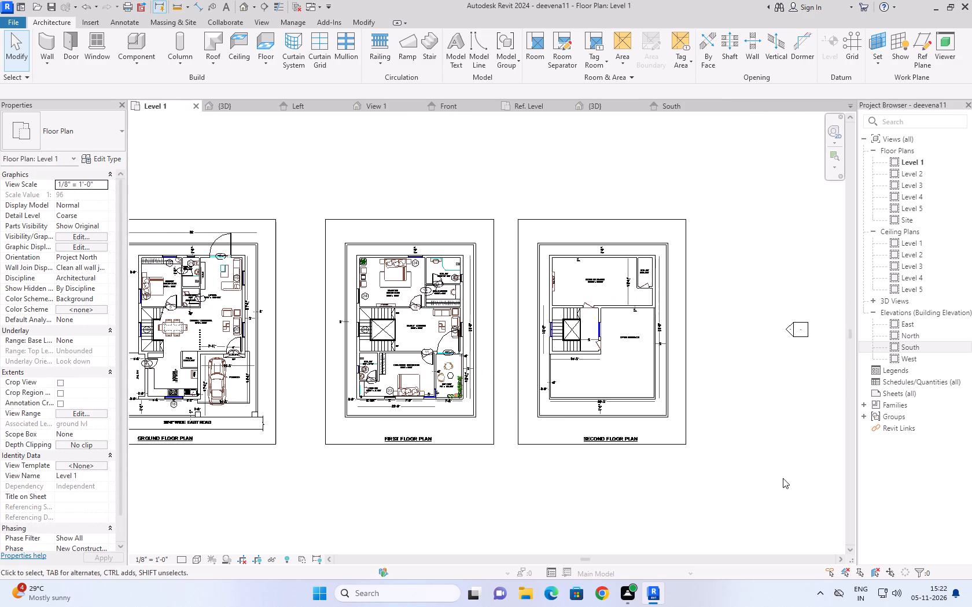
scroll(707, 369, up, 2)
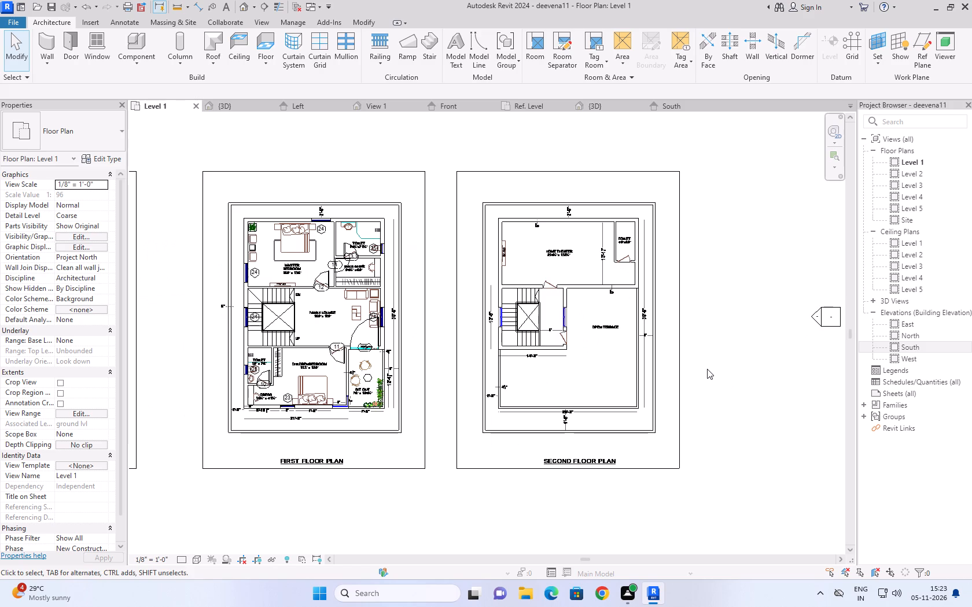
middle_drag(707, 369, 728, 423)
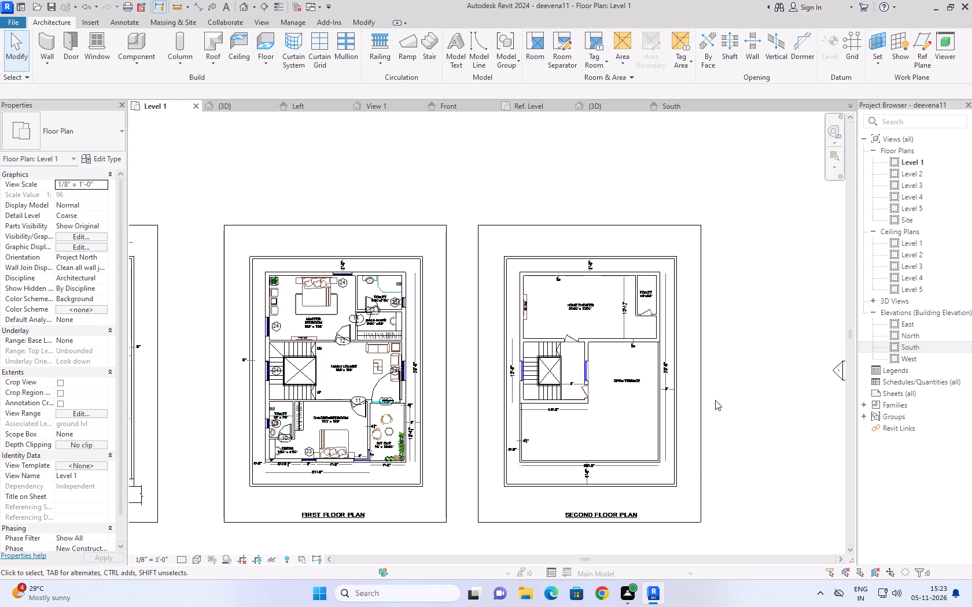
click(48, 66)
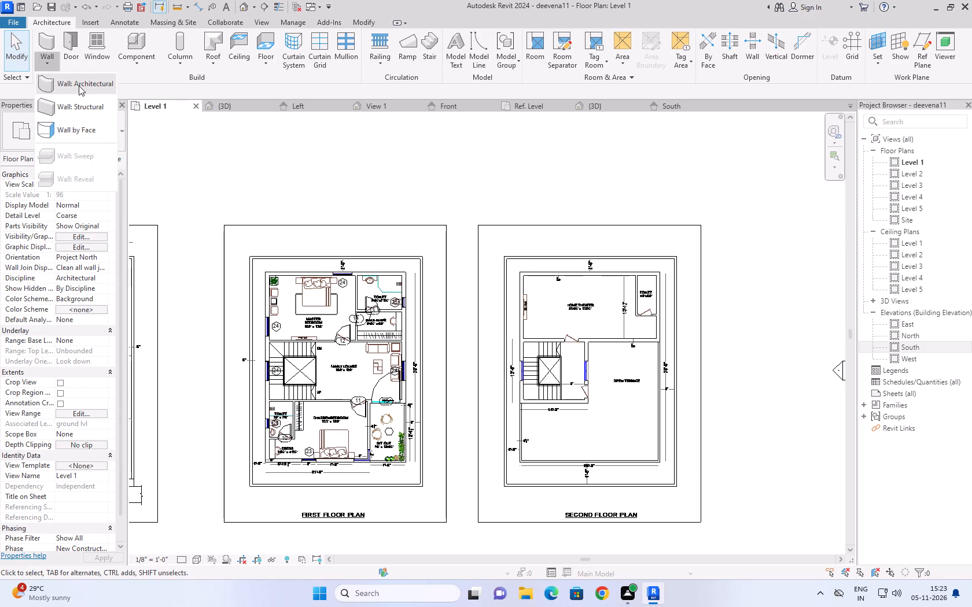
click(79, 86)
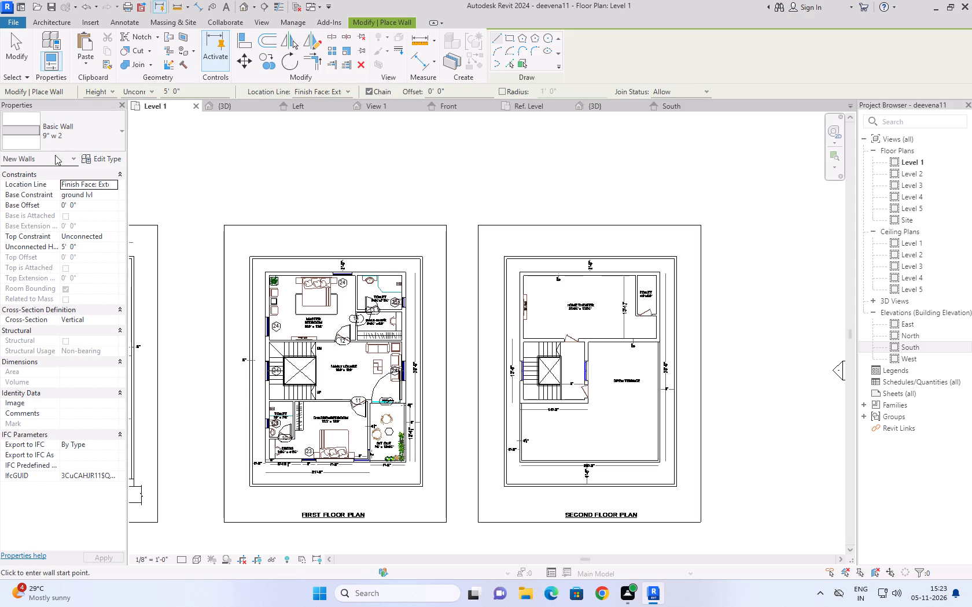
scroll(807, 485, up, 2)
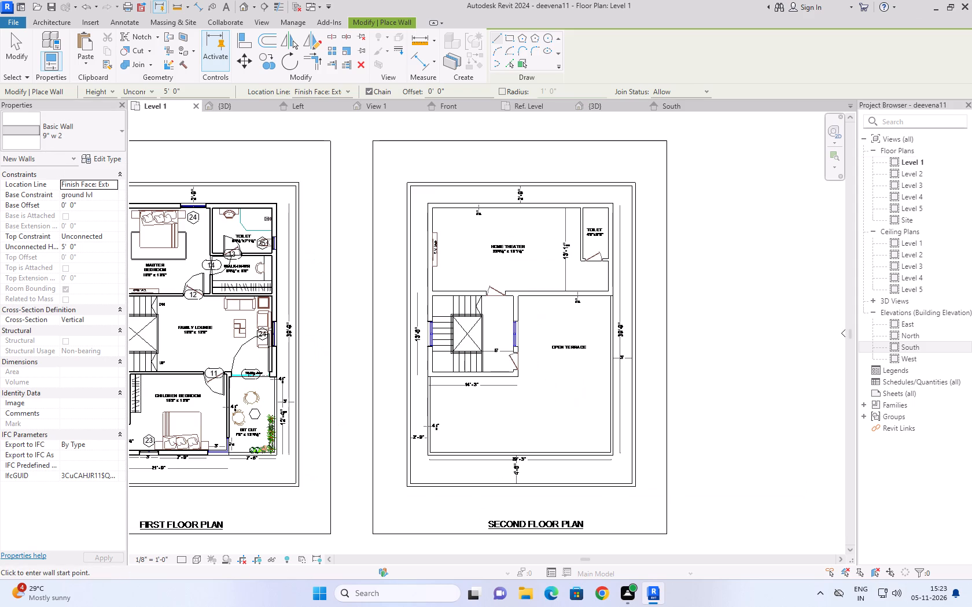
scroll(487, 335, up, 2)
middle_drag(508, 329, 503, 354)
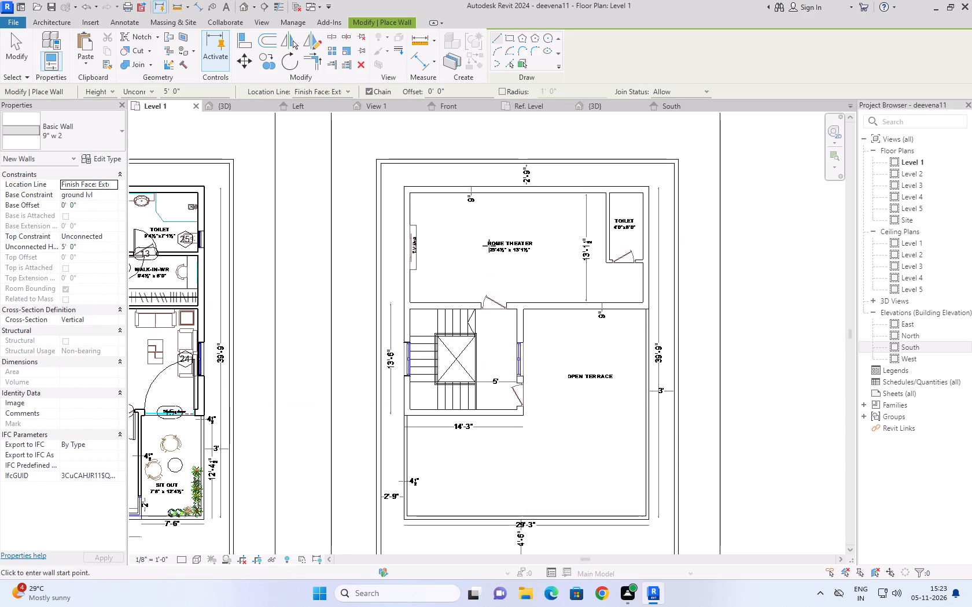
click(404, 414)
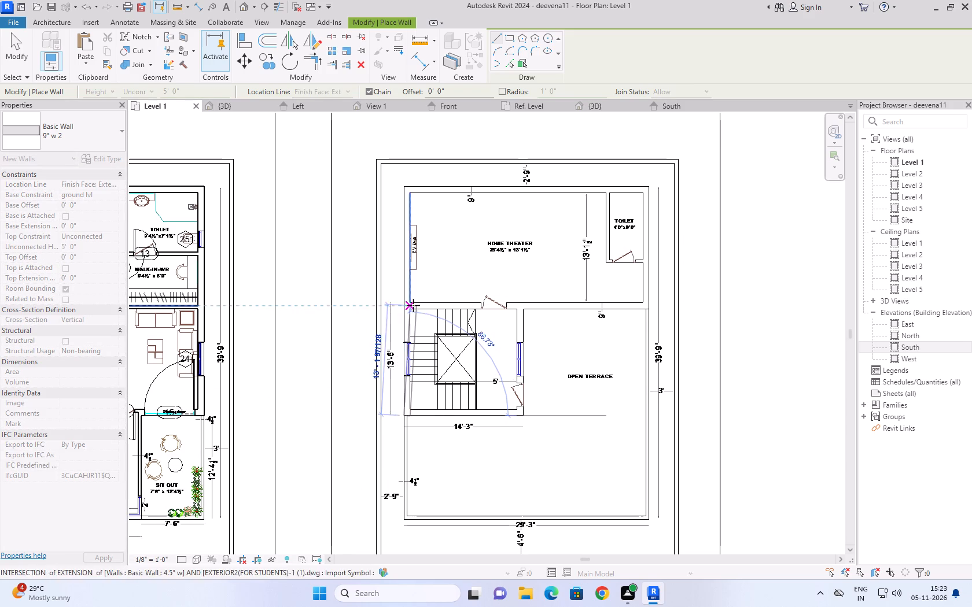
scroll(399, 187, up, 3)
click(406, 186)
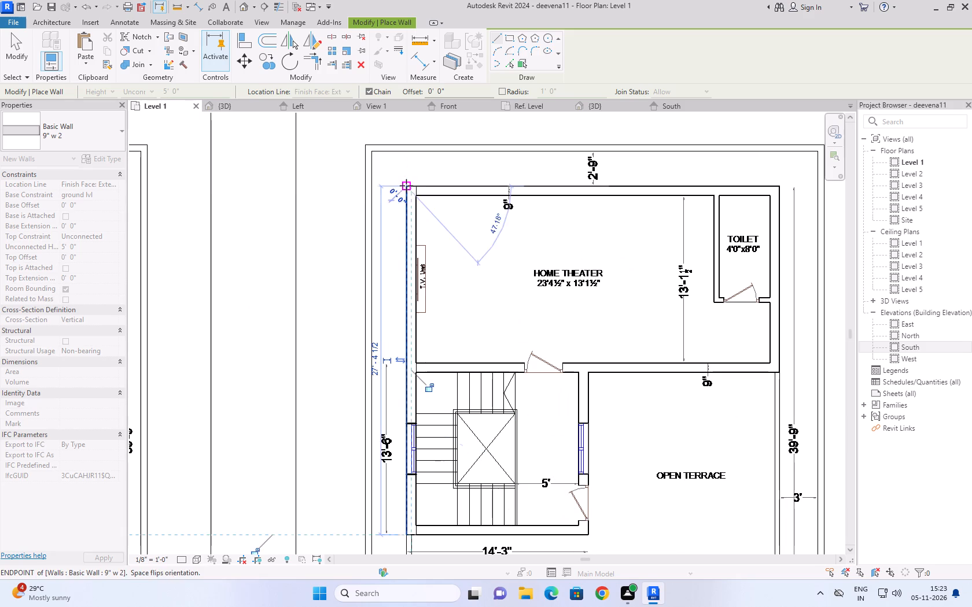
middle_drag(481, 211, 307, 214)
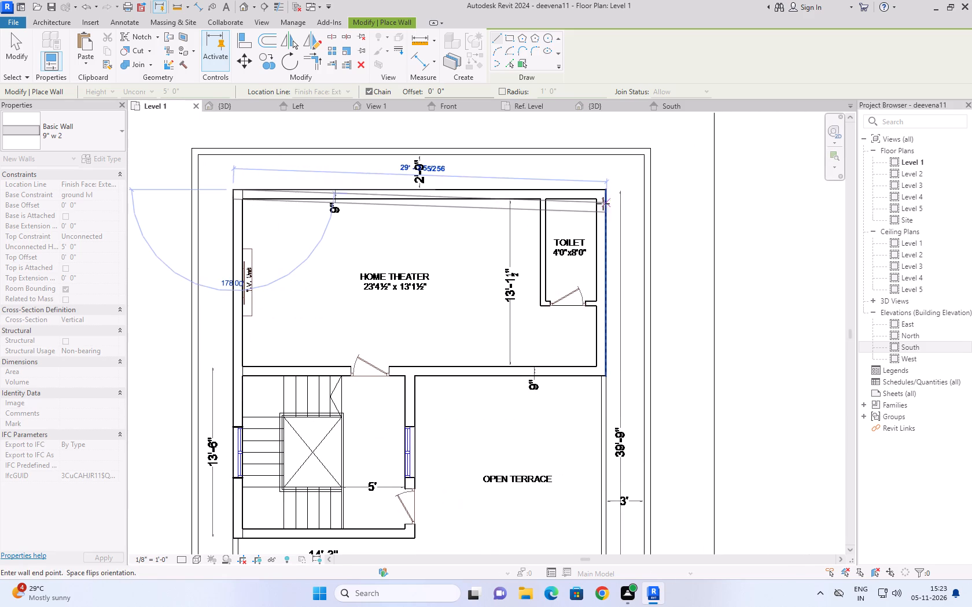
click(603, 190)
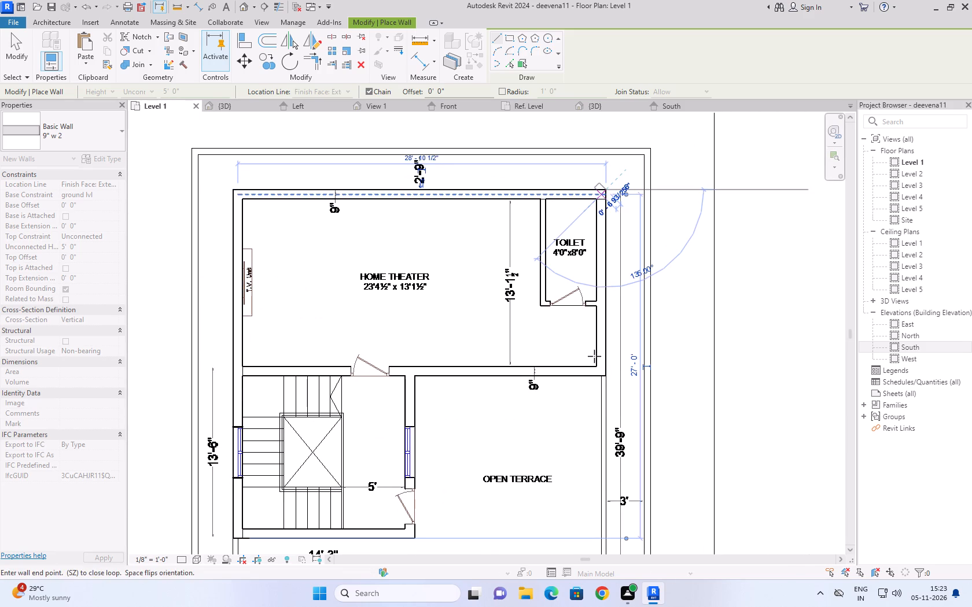
click(607, 377)
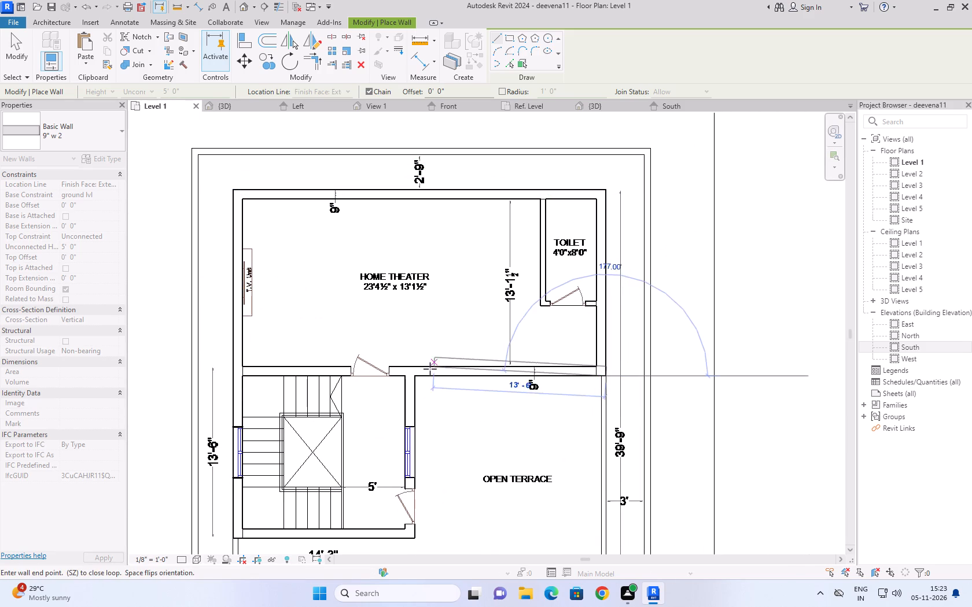
click(242, 373)
key(Escape)
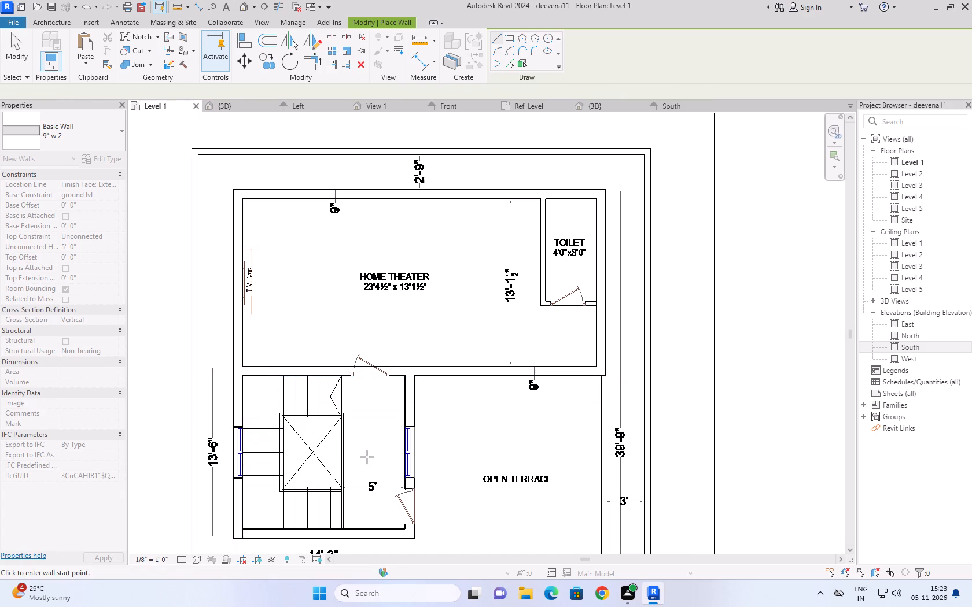
Draw 9" w 2 walls along the staircase's open terrace side and its lower side to enclose the second floor staircase.
middle_drag(366, 456, 411, 377)
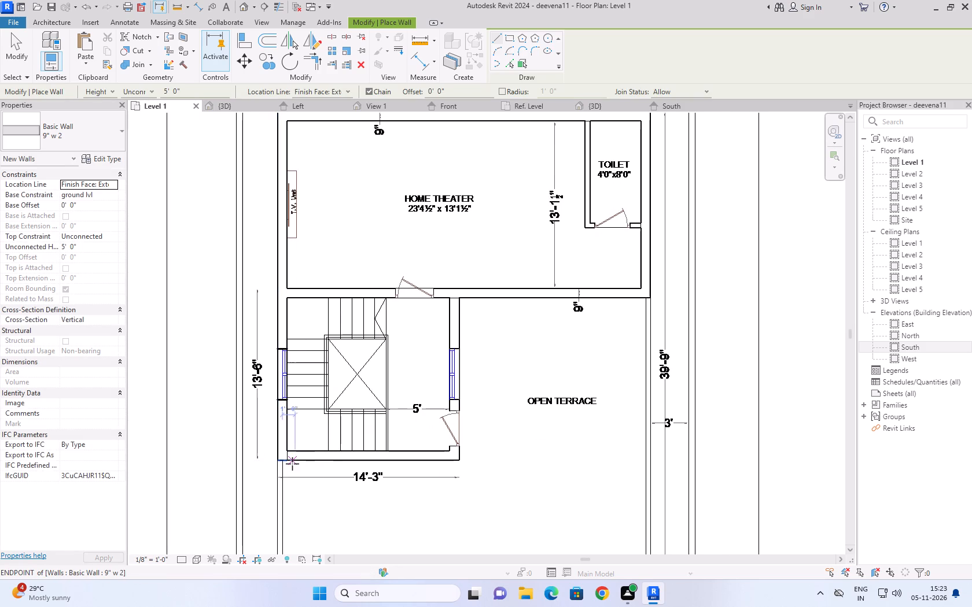
click(458, 296)
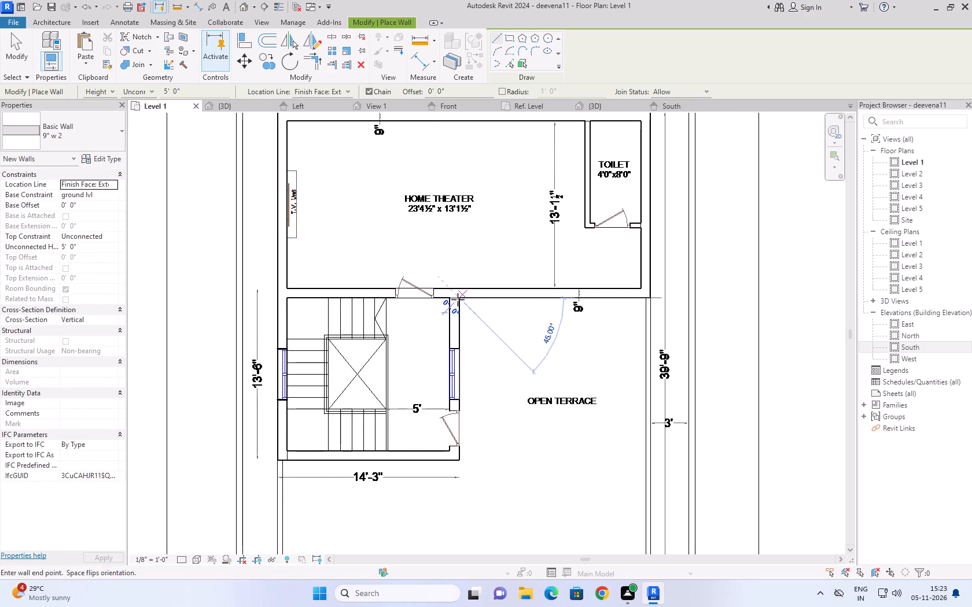
click(461, 458)
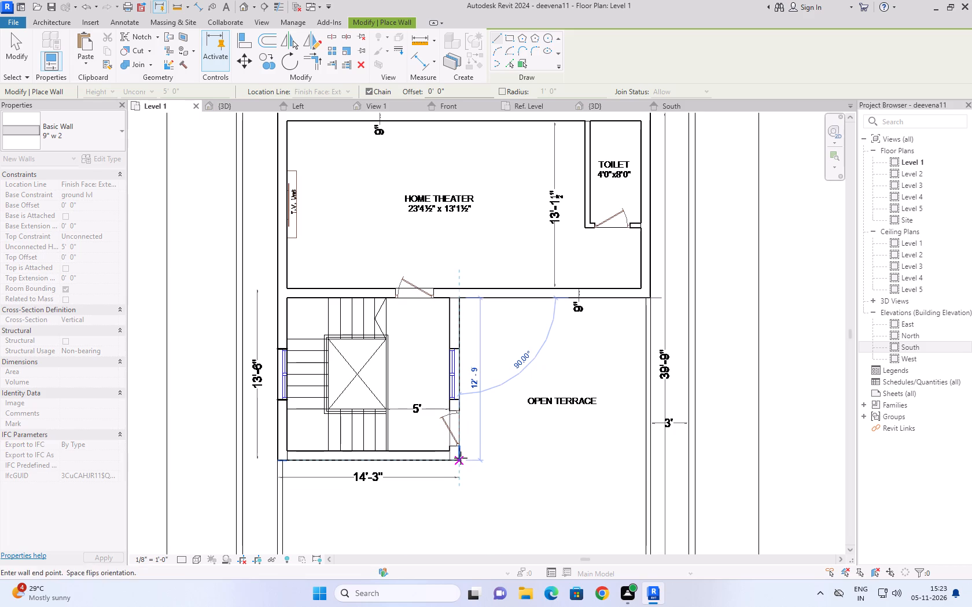
click(282, 460)
key(Escape)
Draw two 4.5" w 2 partition walls enclosing the toilet in the corner of the second floor's home theater.
scroll(387, 419, down, 2)
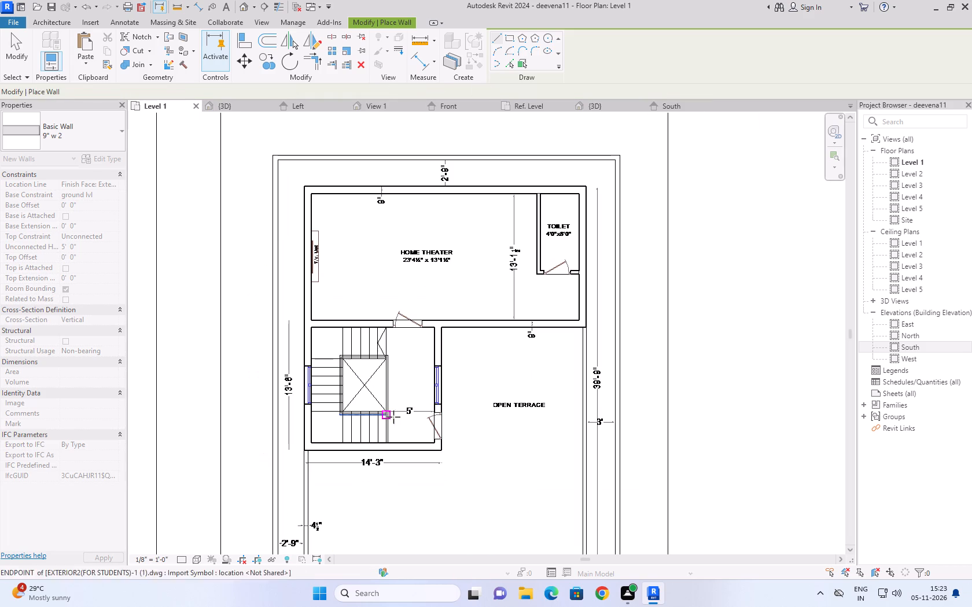
middle_drag(477, 379, 465, 411)
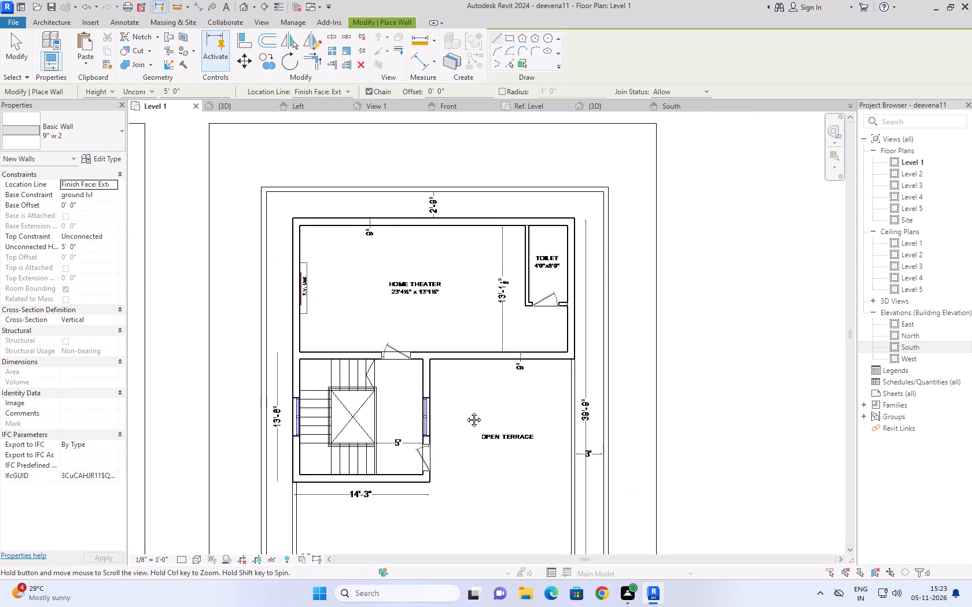
middle_drag(465, 411, 466, 394)
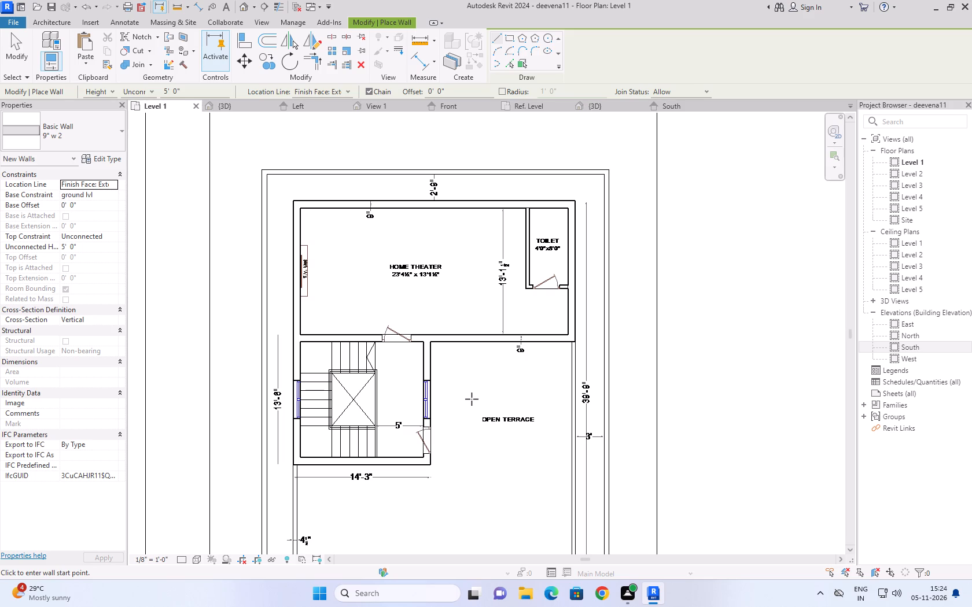
click(75, 129)
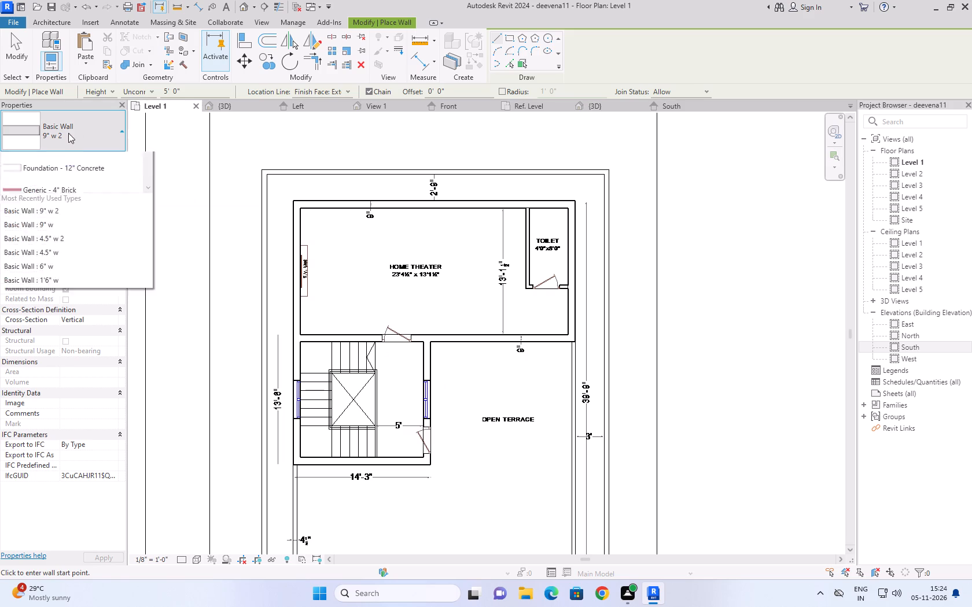
scroll(54, 201, up, 2)
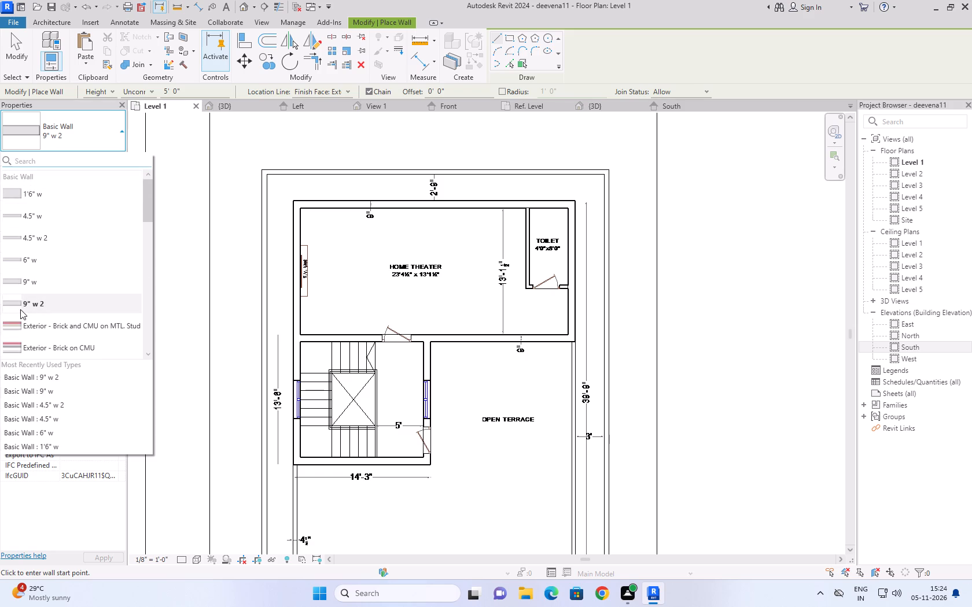
click(62, 240)
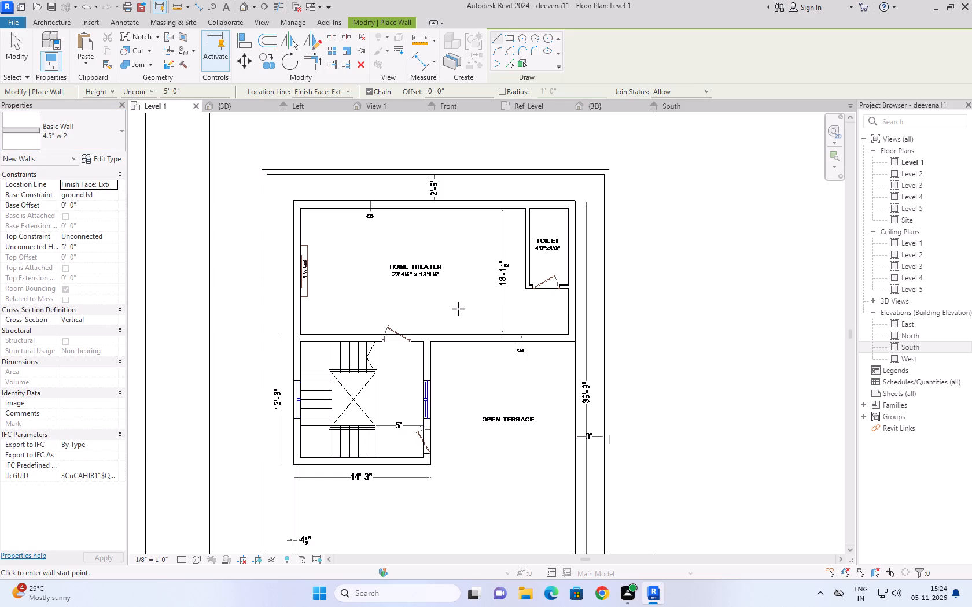
scroll(450, 313, up, 2)
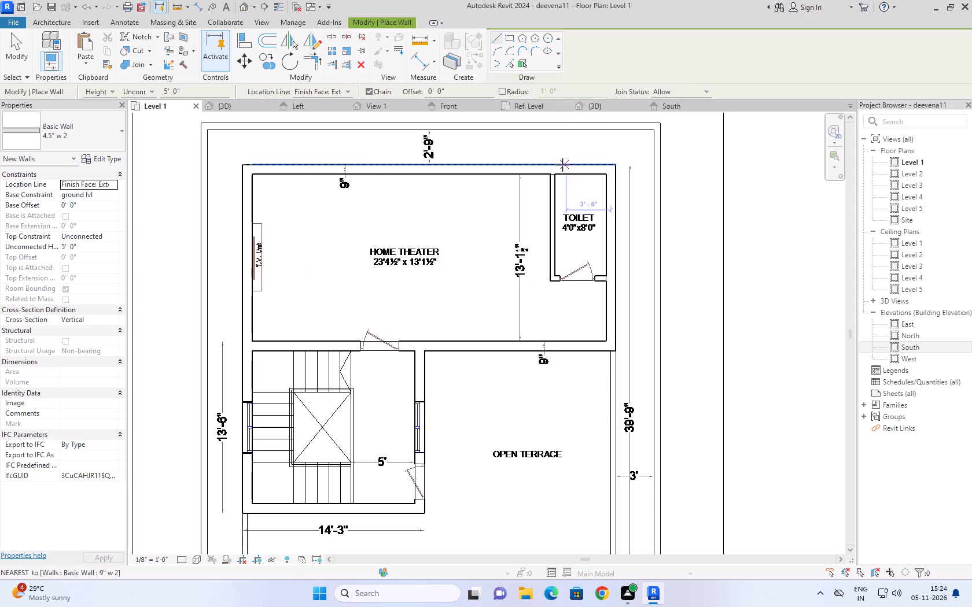
click(555, 177)
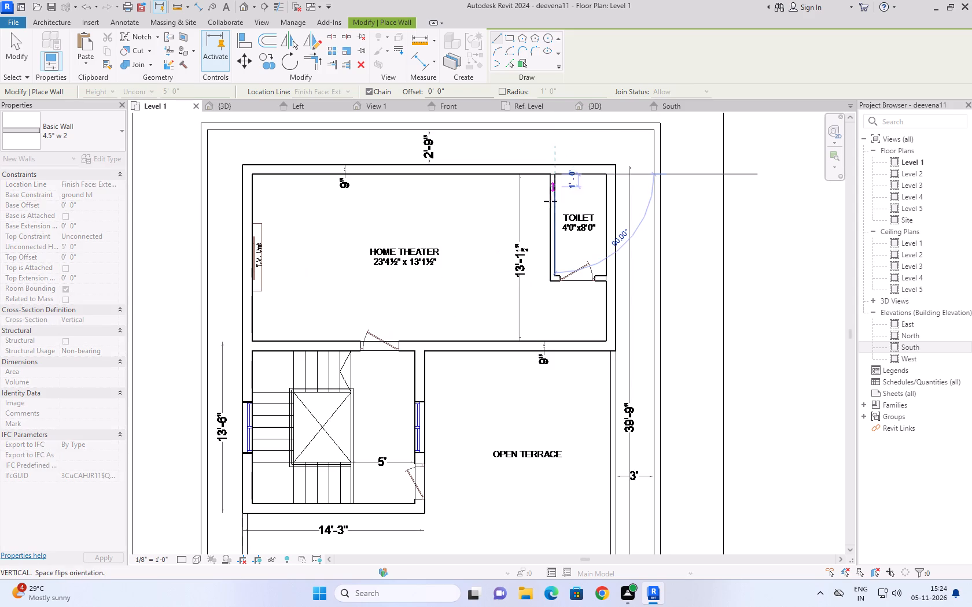
scroll(555, 263, up, 8)
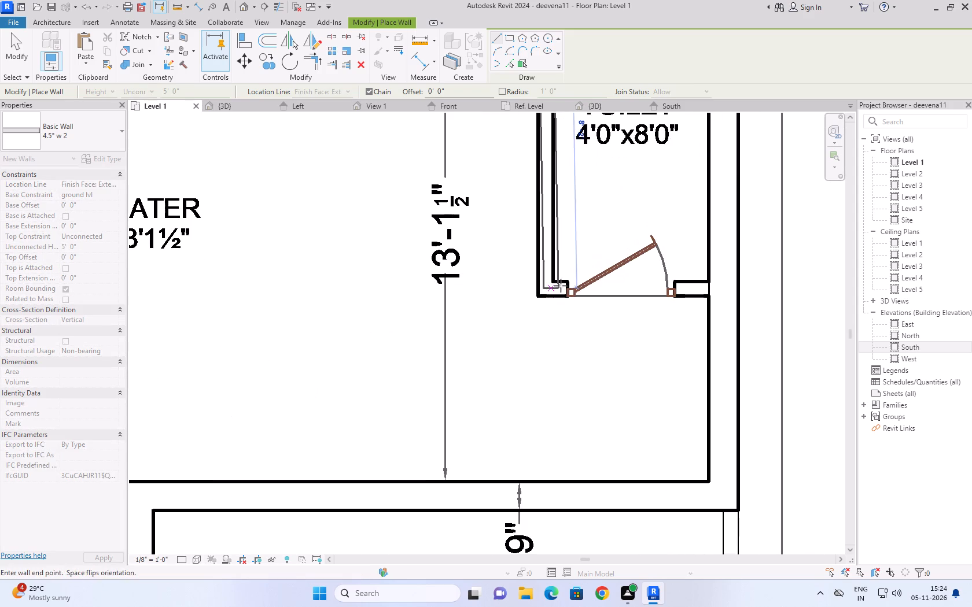
click(554, 280)
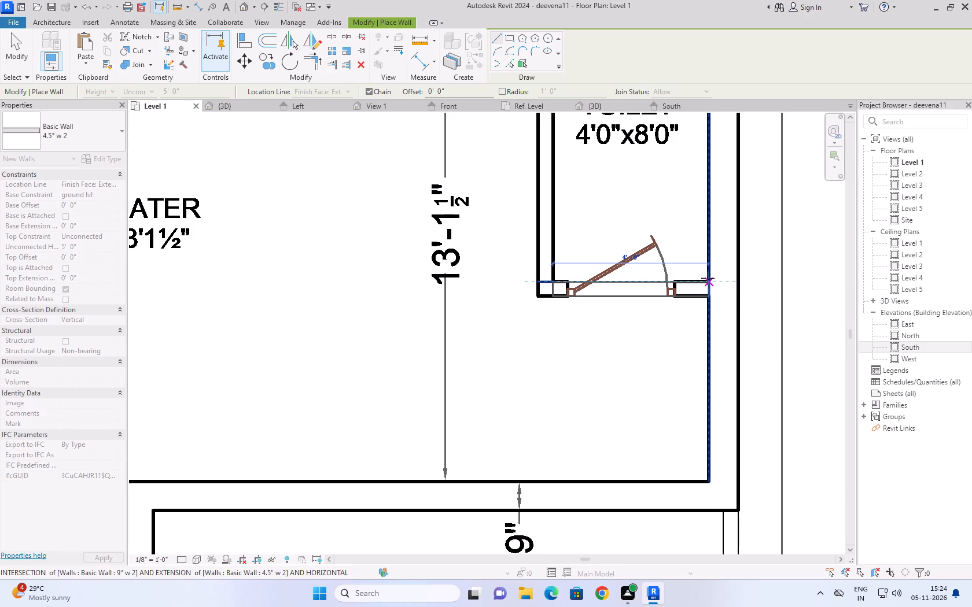
click(708, 278)
key(Escape)
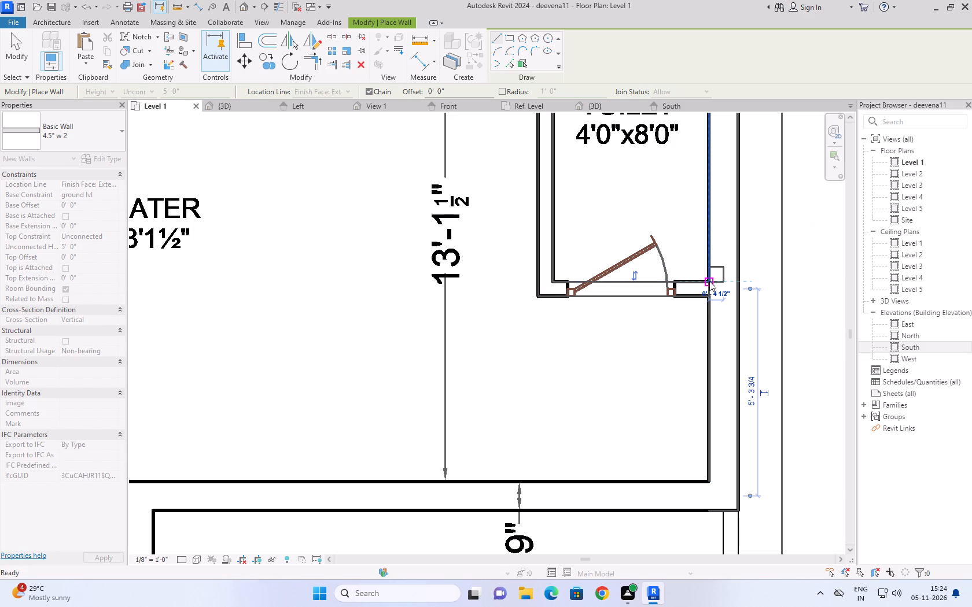
Draw a 4.5" w 2 wall along the open terrace's outer edge, from the staircase's lower corner down to the terrace corner.
scroll(620, 338, down, 9)
middle_drag(537, 349, 562, 293)
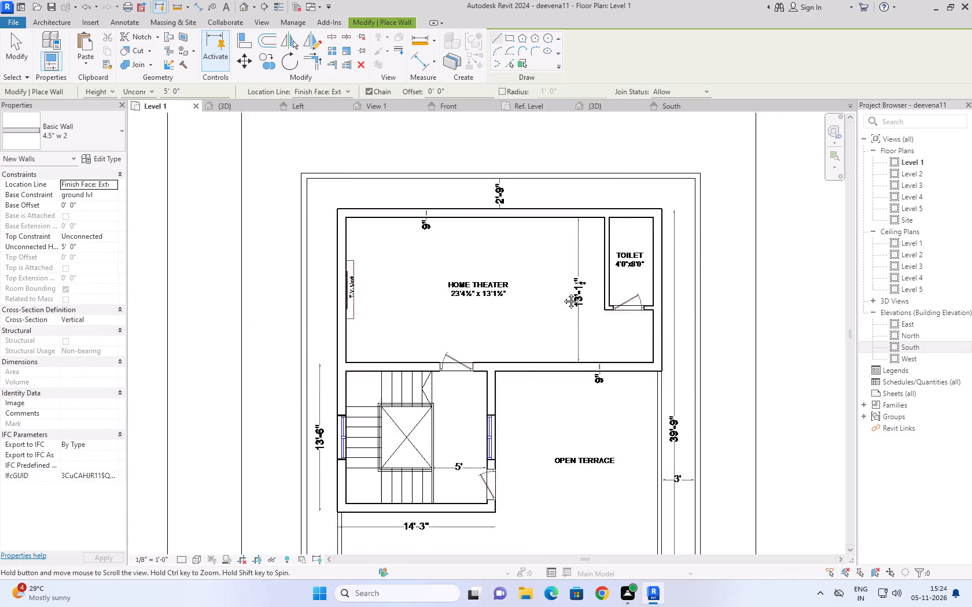
middle_drag(562, 293, 573, 238)
scroll(573, 238, up, 1)
scroll(553, 461, down, 1)
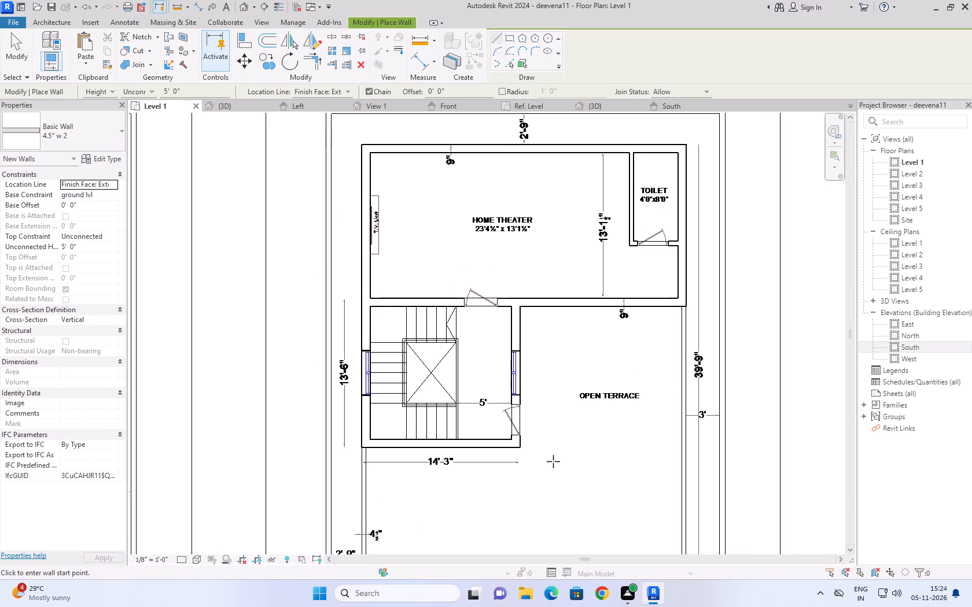
middle_drag(554, 461, 535, 365)
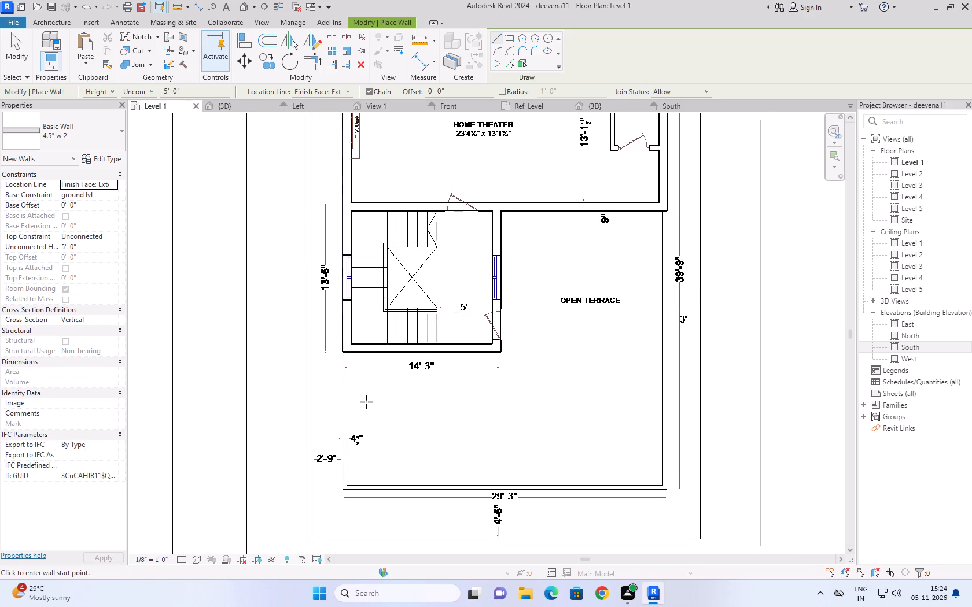
scroll(366, 410, up, 4)
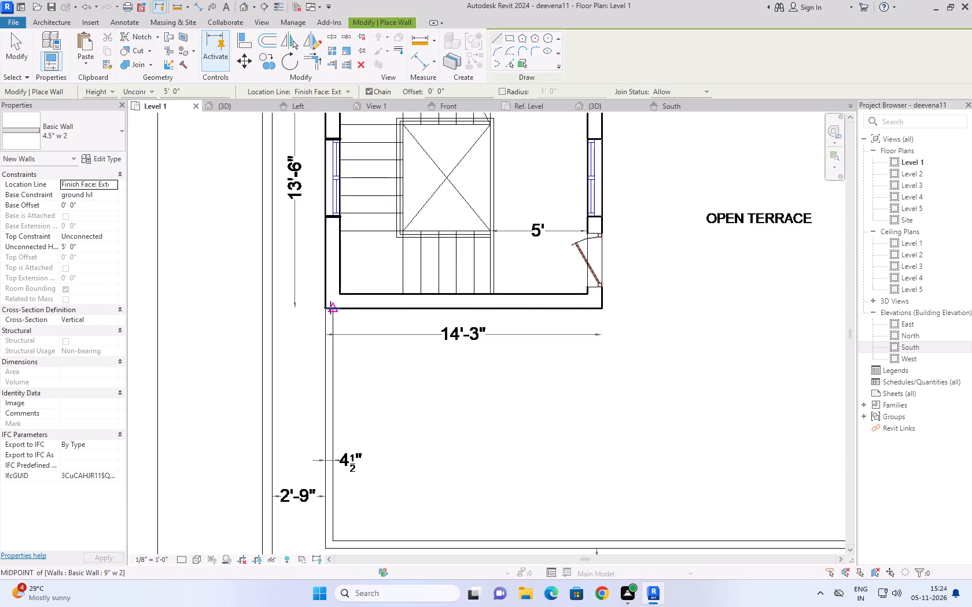
scroll(334, 307, up, 6)
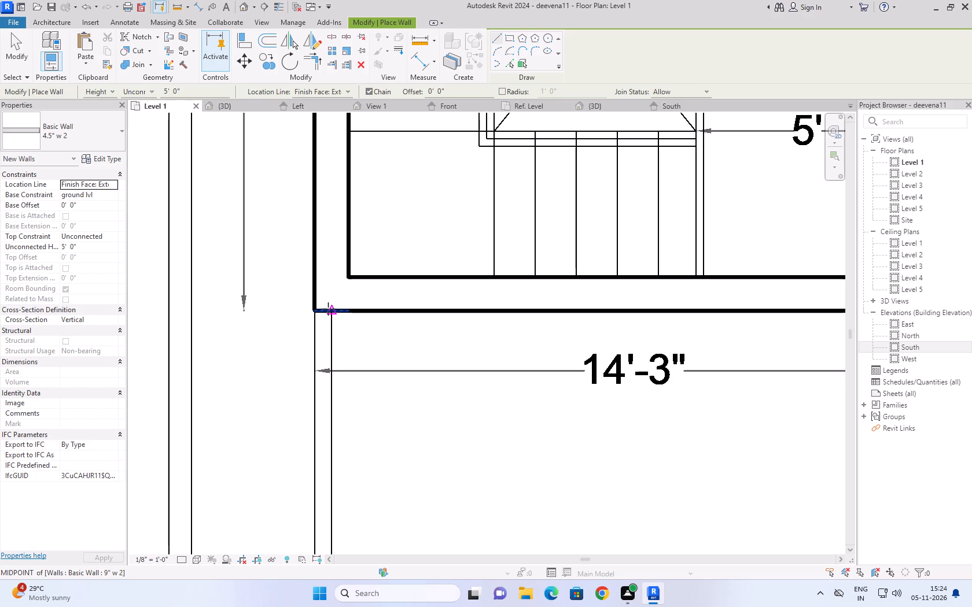
click(331, 310)
scroll(325, 426, down, 2)
middle_drag(325, 425, 325, 187)
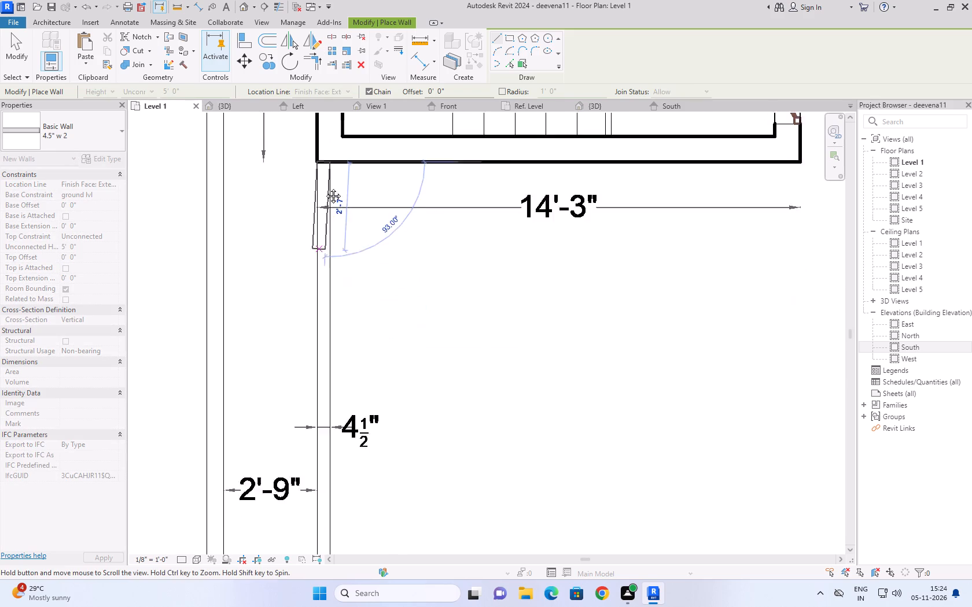
middle_drag(325, 187, 322, 109)
scroll(322, 468, up, 3)
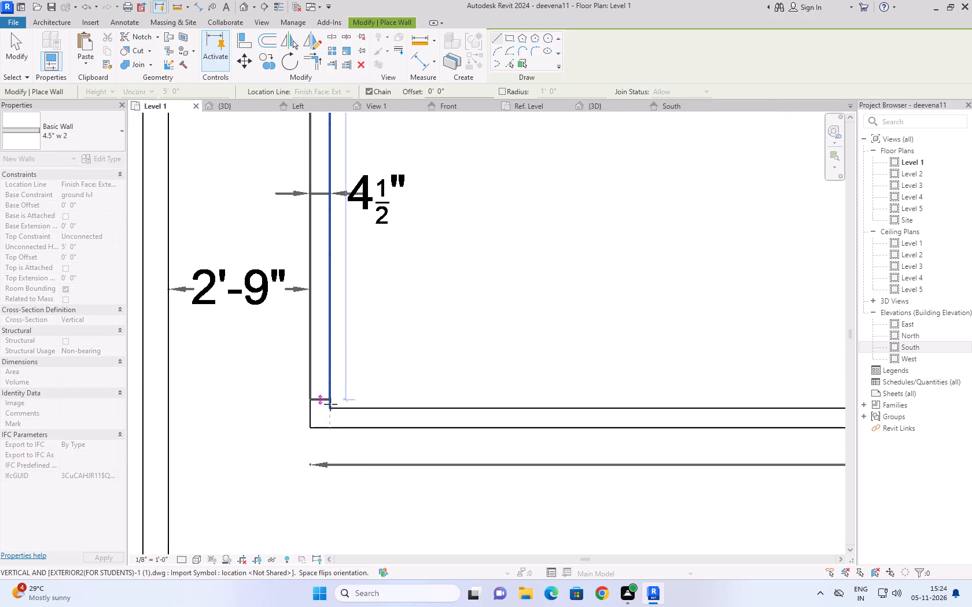
click(330, 412)
Continue the 4.5" w 2 wall along the open terrace's lower edge to its opposite corner.
scroll(450, 412, down, 2)
scroll(529, 407, down, 3)
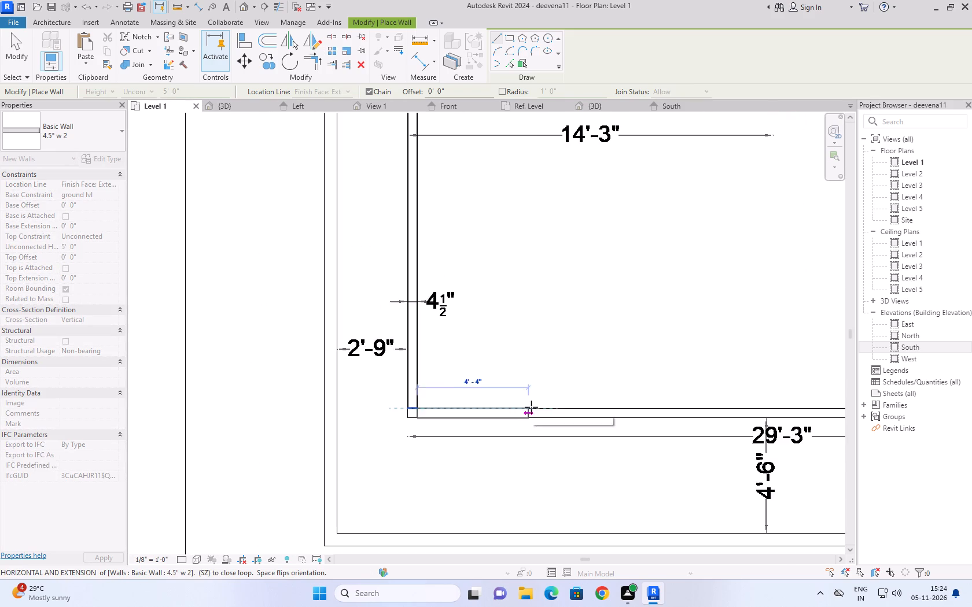
scroll(544, 404, down, 5)
middle_drag(625, 408, 205, 478)
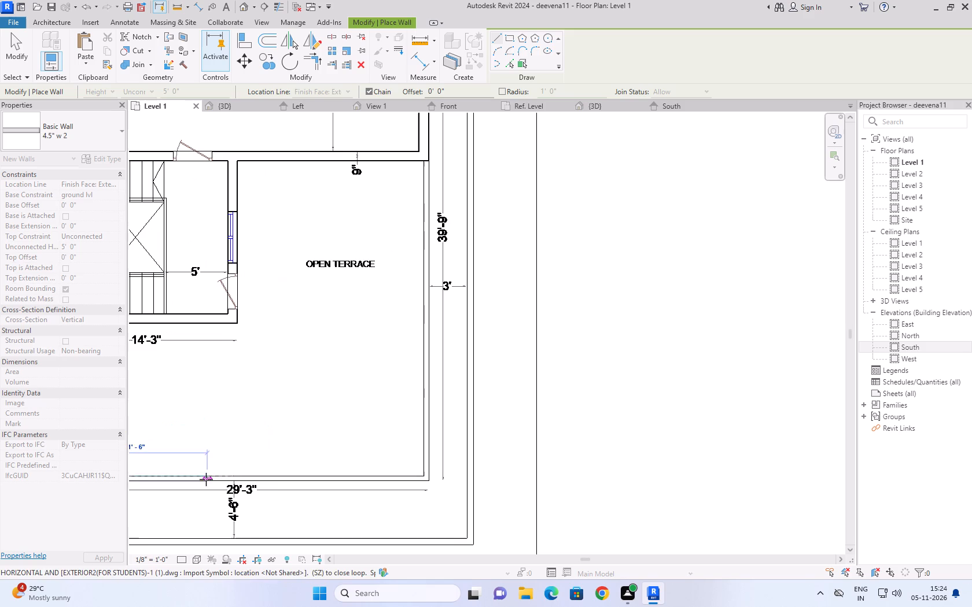
scroll(359, 473, up, 8)
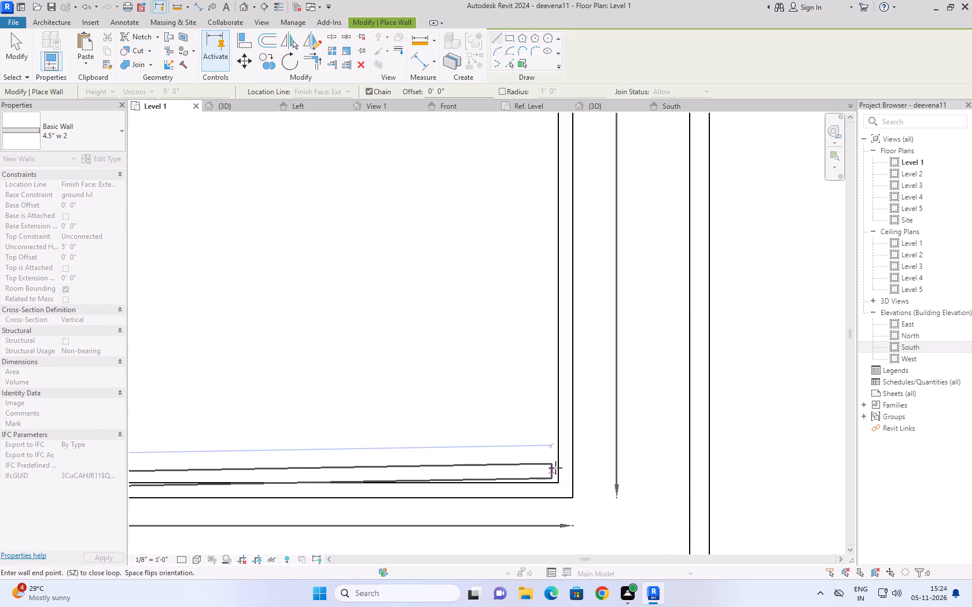
click(557, 483)
Draw the last 4.5" w 2 terrace edge wall from that corner up to the home theater's 9" wall, and finish the wall run.
scroll(521, 352, down, 4)
middle_drag(520, 351, 528, 414)
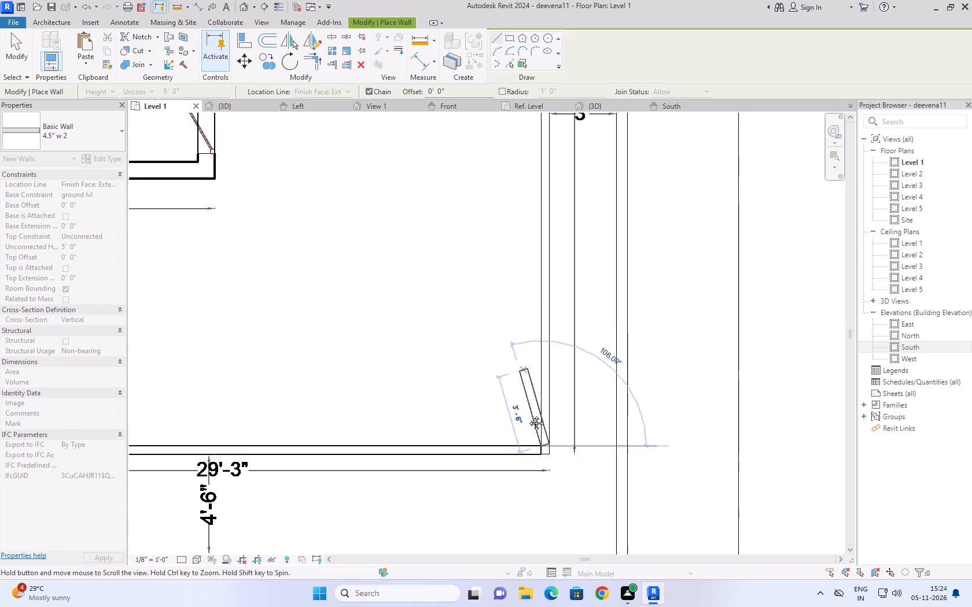
middle_drag(528, 414, 536, 594)
middle_drag(518, 250, 492, 473)
scroll(520, 434, up, 2)
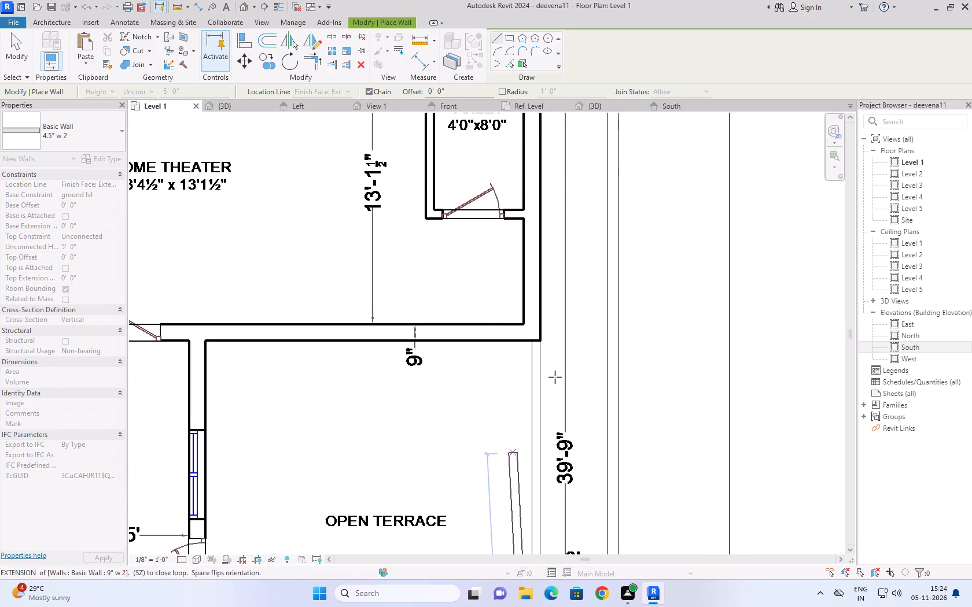
scroll(555, 377, up, 3)
scroll(525, 325, up, 3)
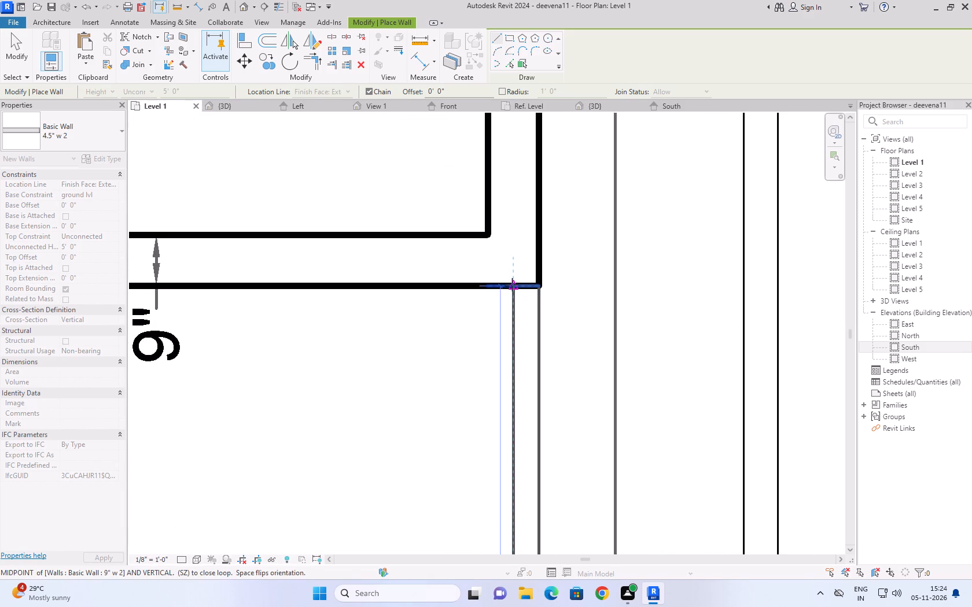
click(512, 284)
key(Escape)
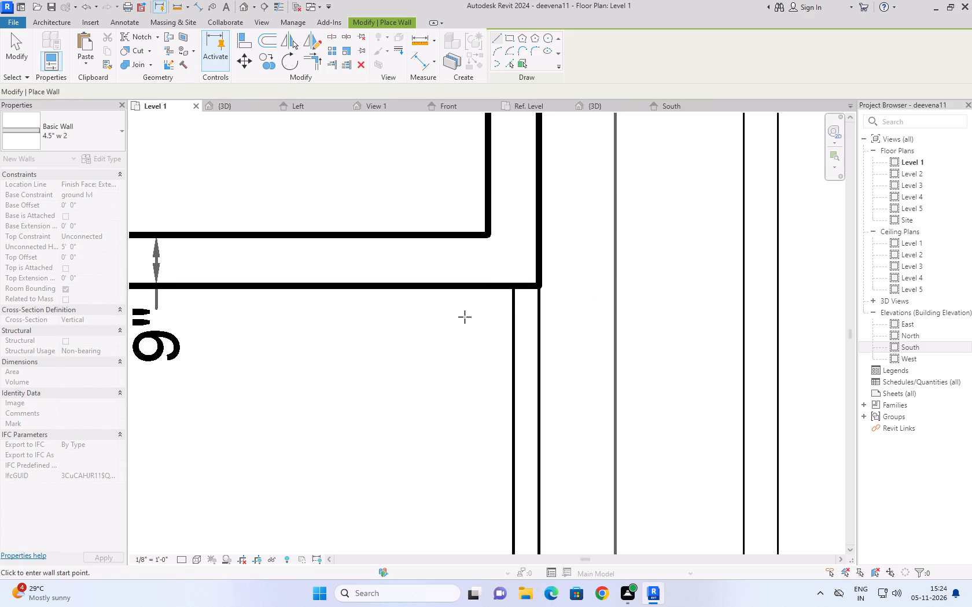
key(Escape)
Review the second floor walls on the Level 1 plan and in 3D, including the properties of the terrace's front edge wall.
scroll(465, 317, down, 10)
scroll(429, 390, down, 4)
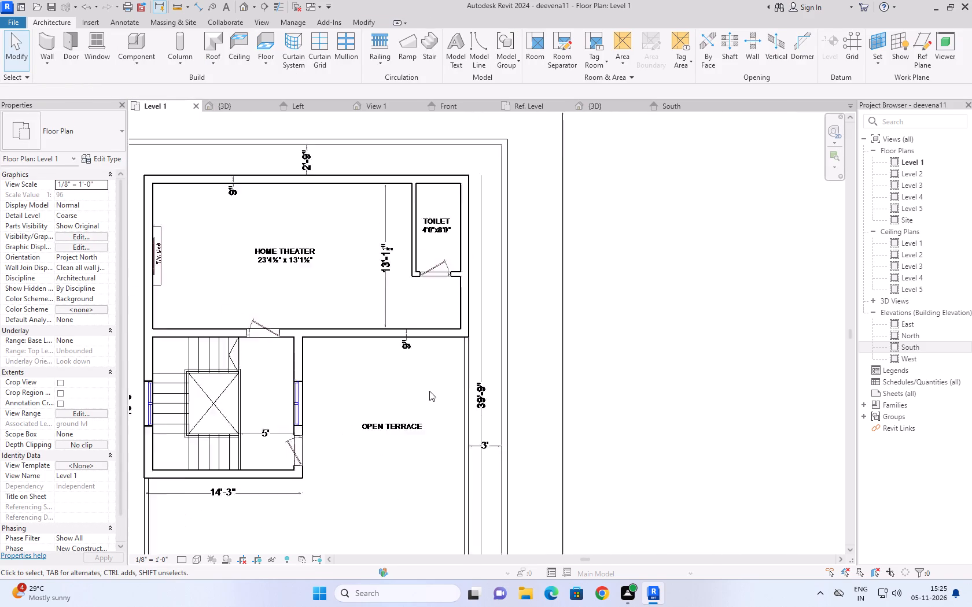
scroll(393, 436, down, 1)
middle_drag(392, 441, 495, 239)
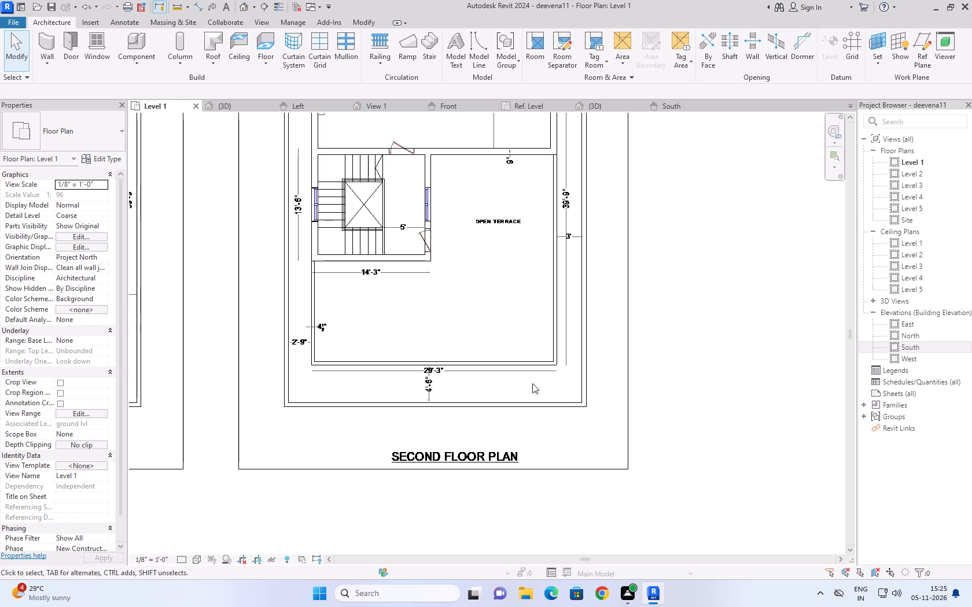
scroll(509, 313, up, 1)
middle_drag(522, 347, 579, 512)
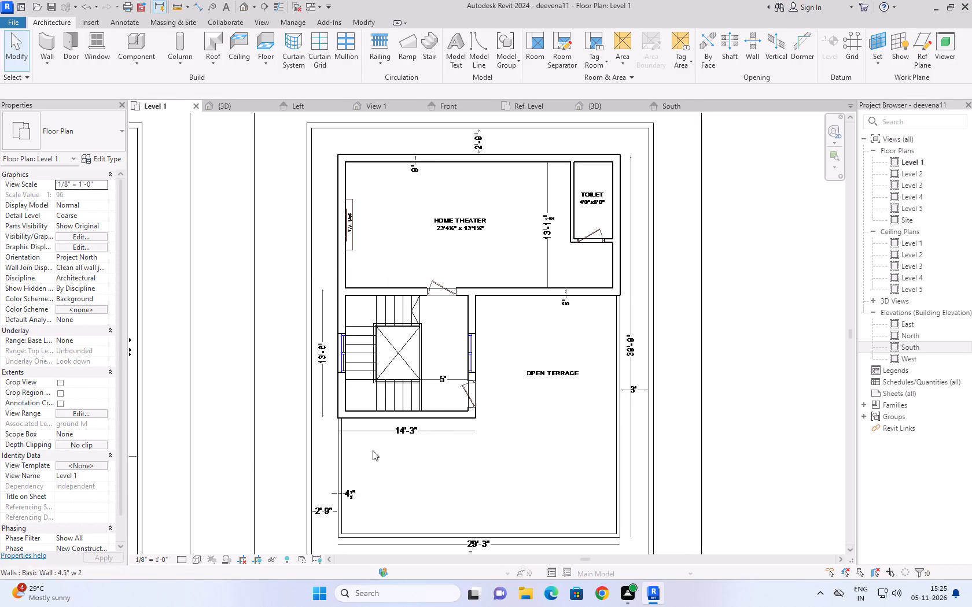
middle_drag(514, 357, 426, 357)
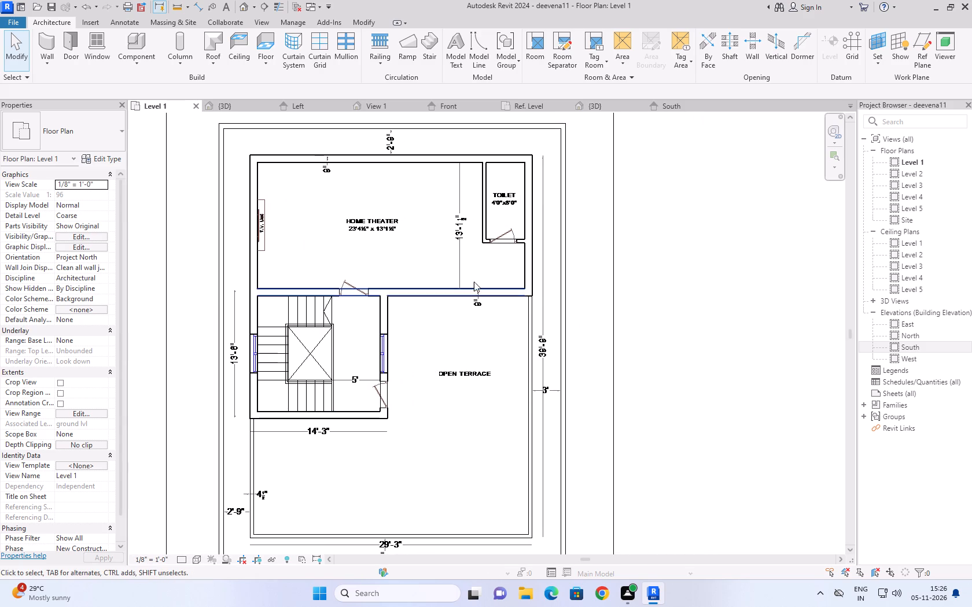
scroll(409, 233, up, 1)
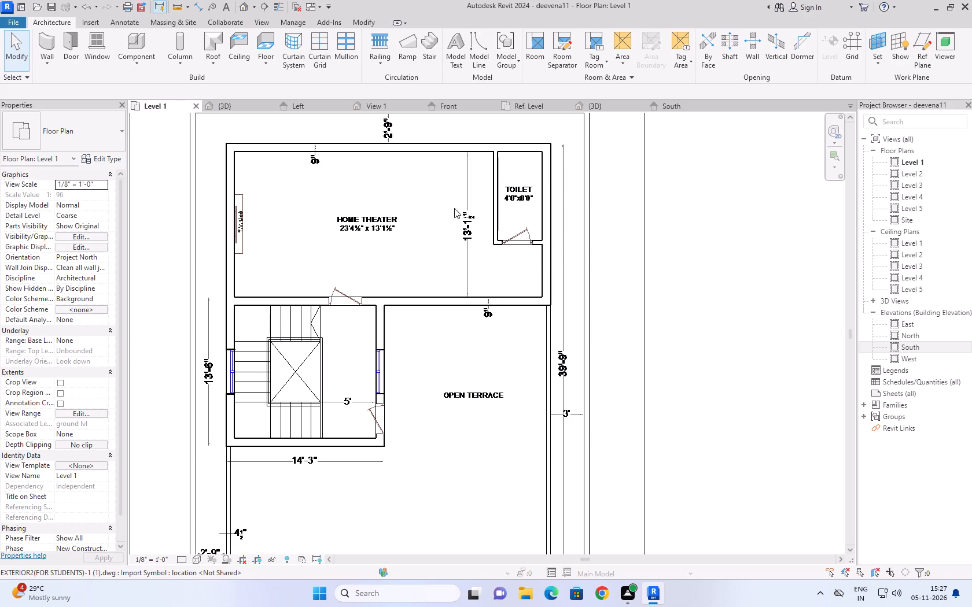
click(233, 107)
scroll(514, 281, down, 1)
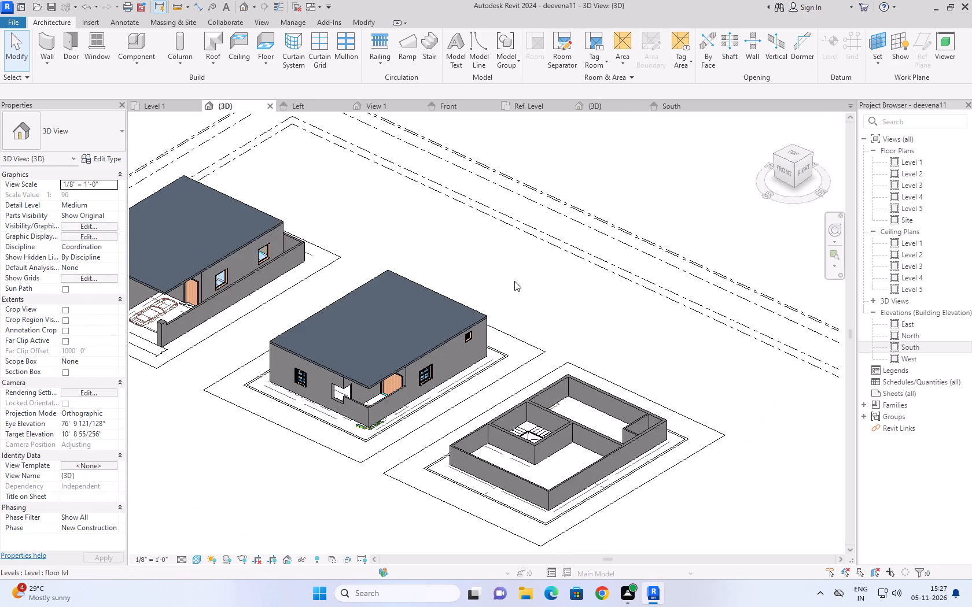
scroll(514, 281, down, 1)
scroll(610, 342, up, 2)
middle_drag(610, 342, 553, 275)
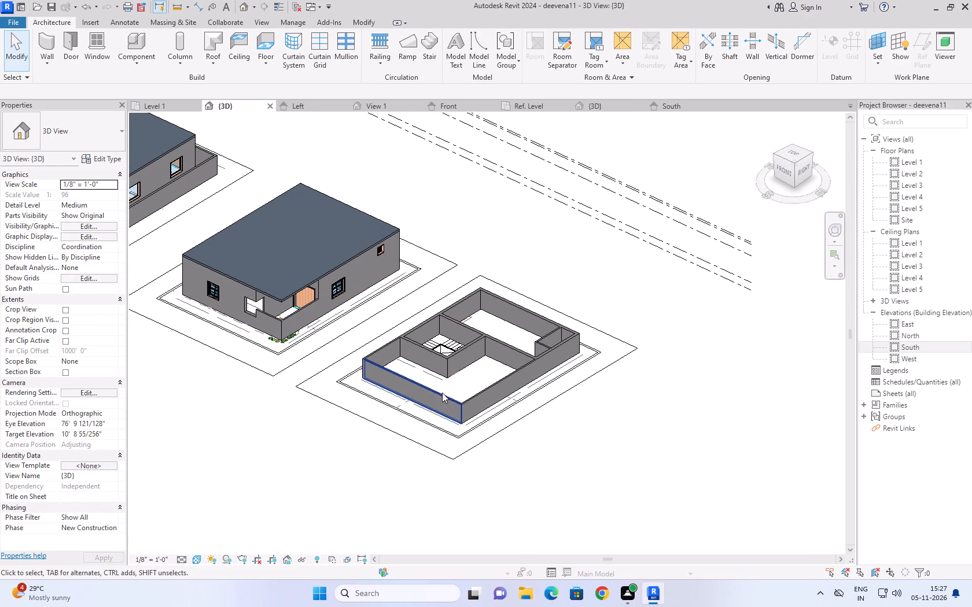
click(443, 398)
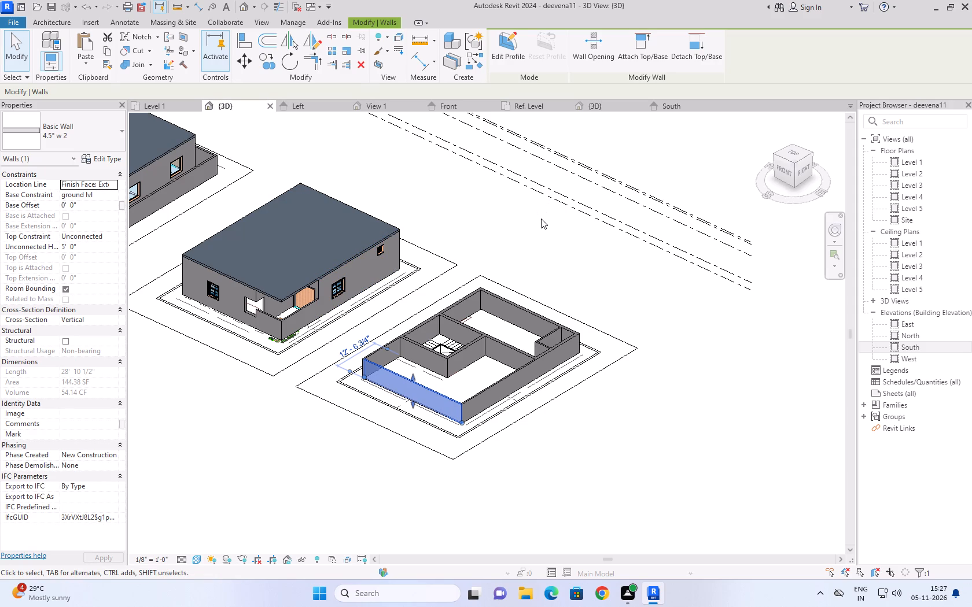
click(539, 273)
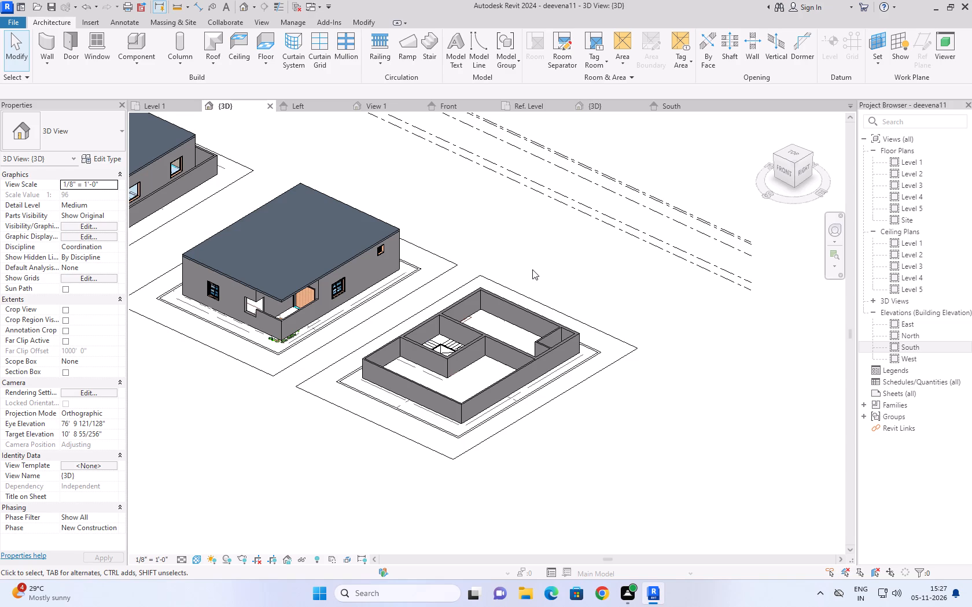
Set the unconnected height of the second floor's eight home theater, staircase and toilet walls to 10', leaving out the terrace edge walls.
scroll(555, 349, up, 4)
scroll(327, 271, up, 2)
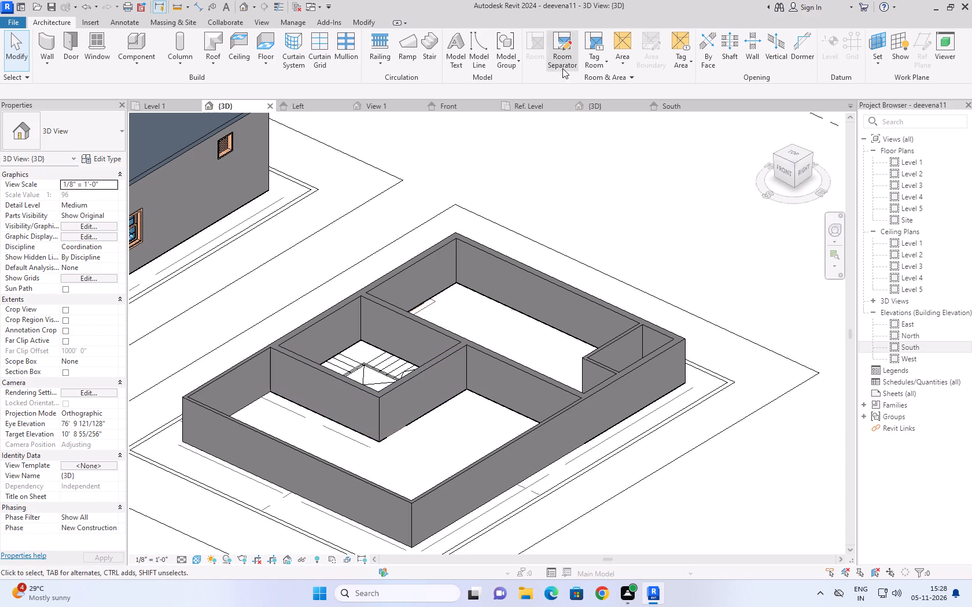
click(502, 257)
ctrl+click(435, 246)
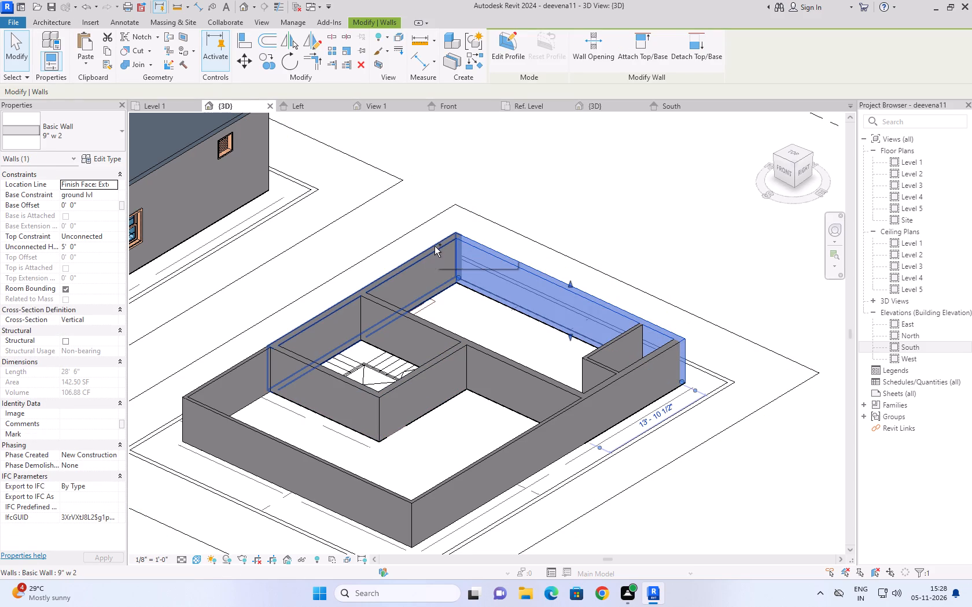
scroll(520, 162, down, 3)
scroll(426, 272, up, 3)
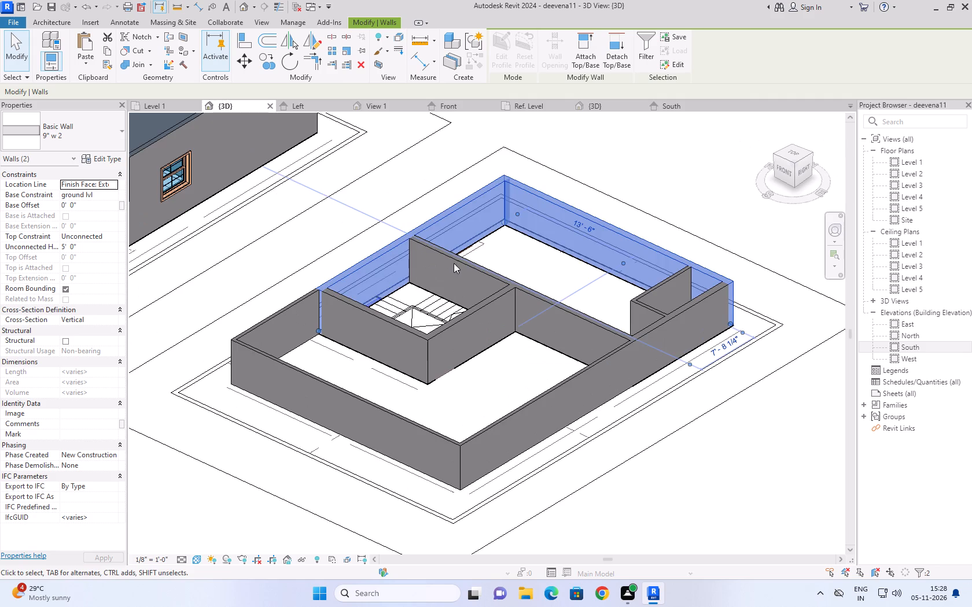
ctrl+click(458, 258)
scroll(561, 257, up, 1)
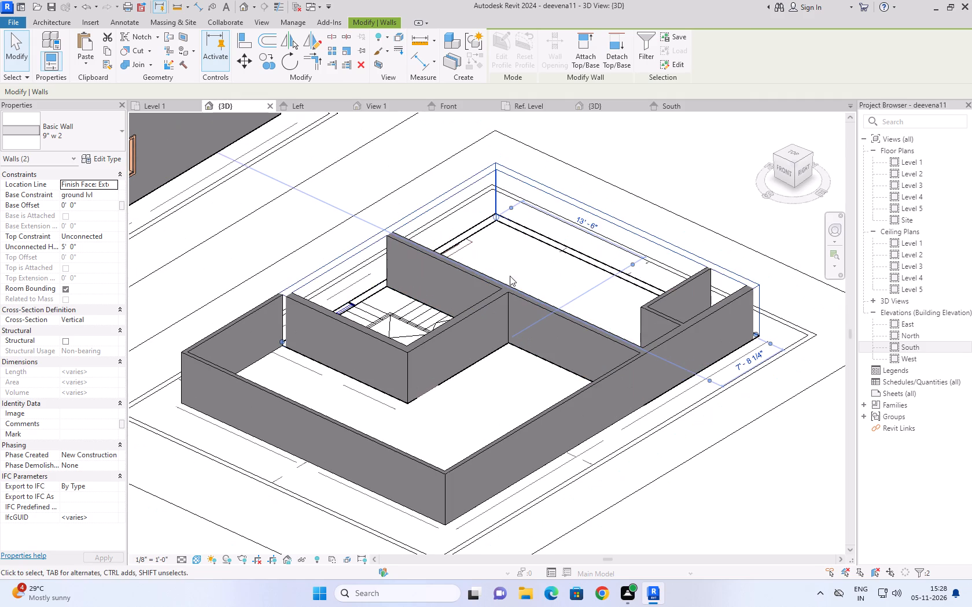
ctrl+click(492, 281)
ctrl+click(467, 316)
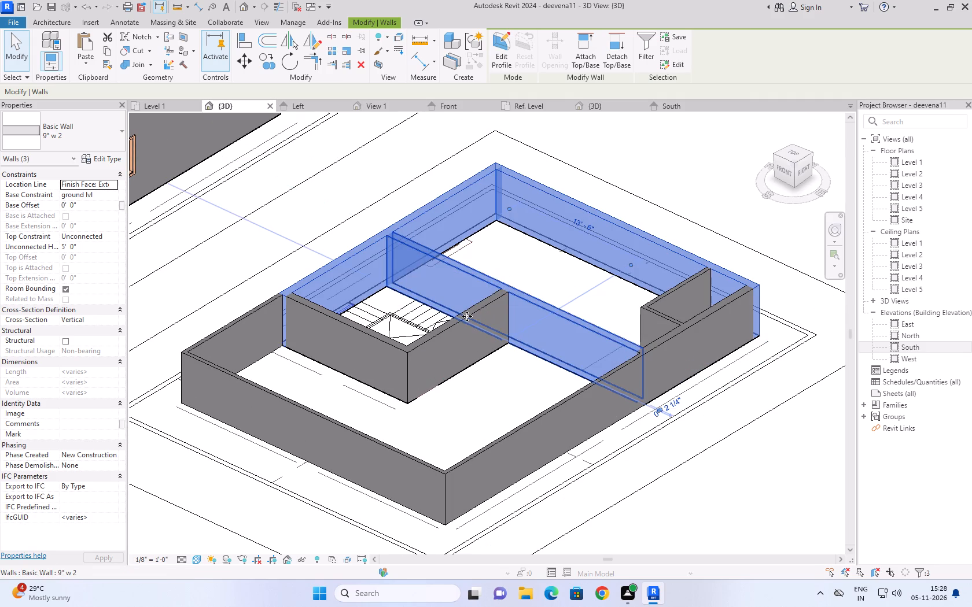
ctrl+click(385, 340)
ctrl+click(413, 345)
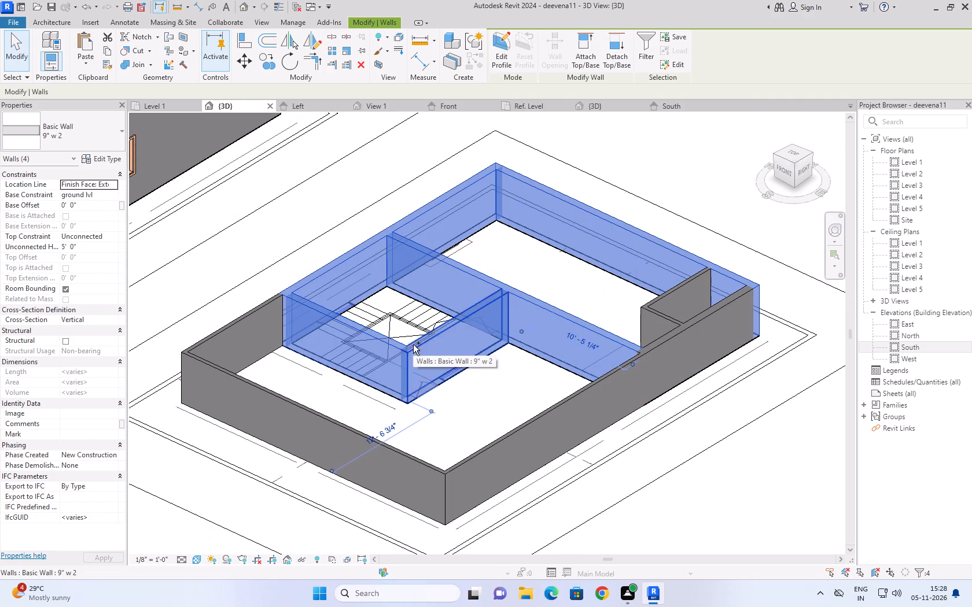
ctrl+click(661, 296)
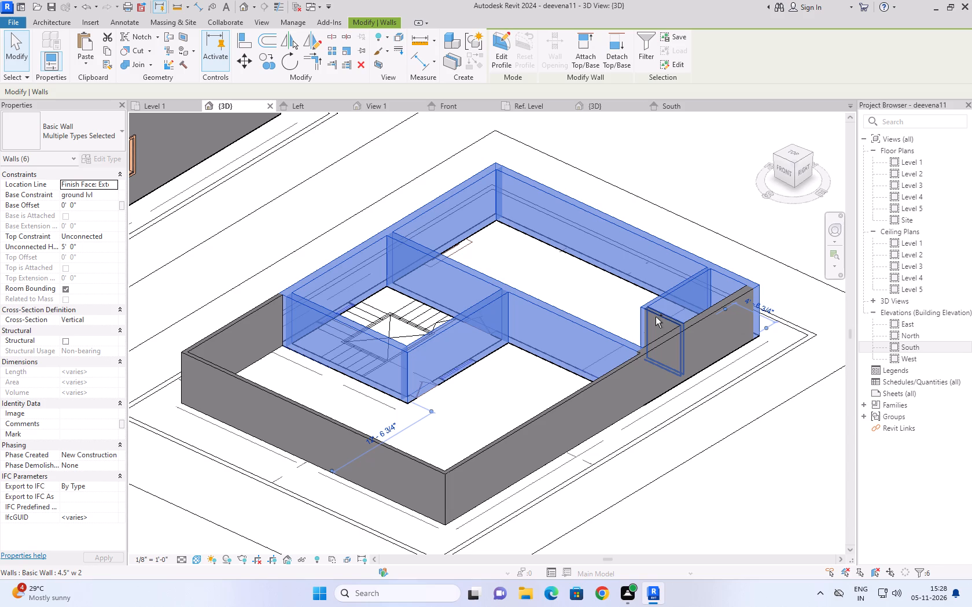
ctrl+click(656, 317)
scroll(565, 275, down, 2)
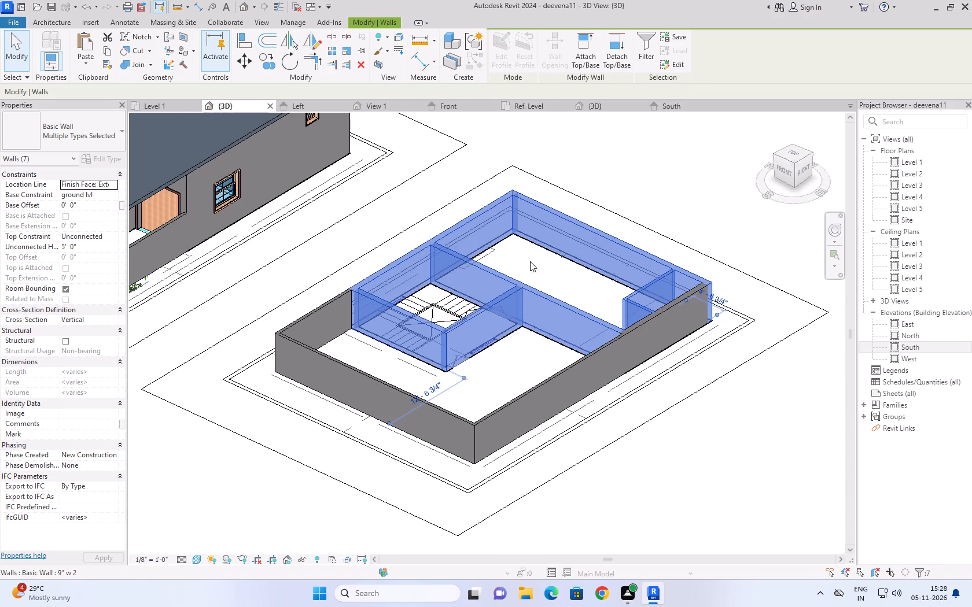
ctrl+click(645, 318)
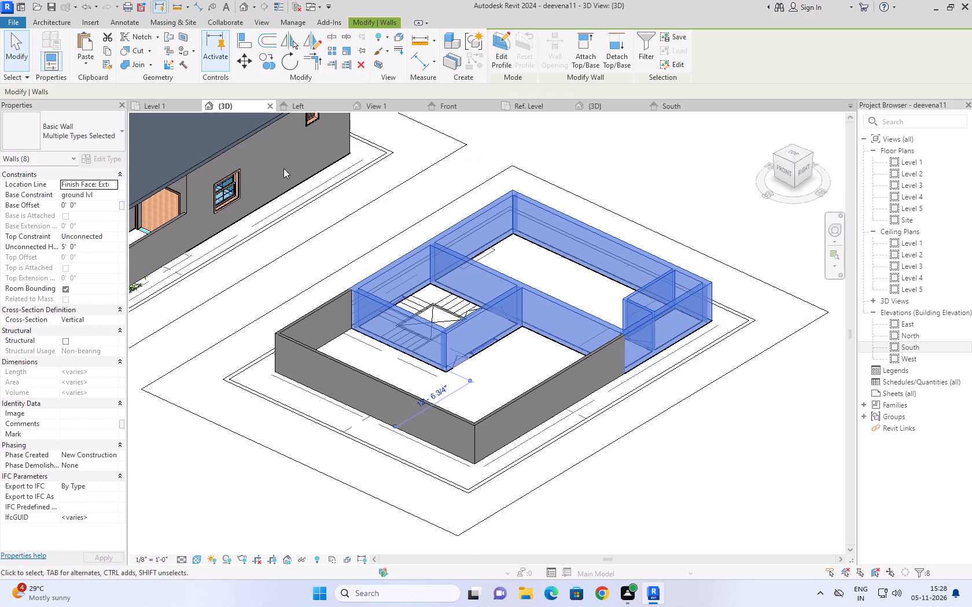
click(97, 249)
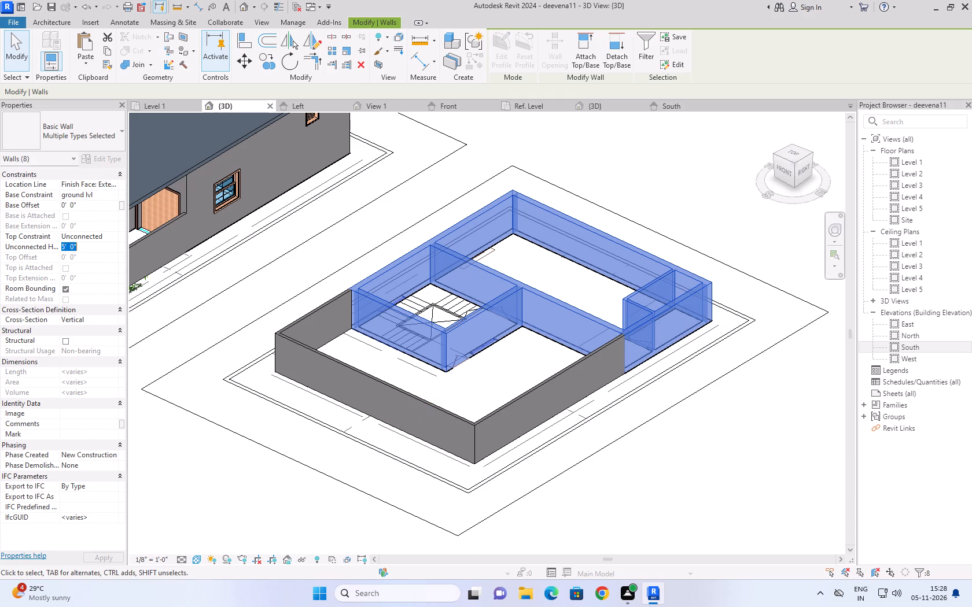
text(10')
key(Return)
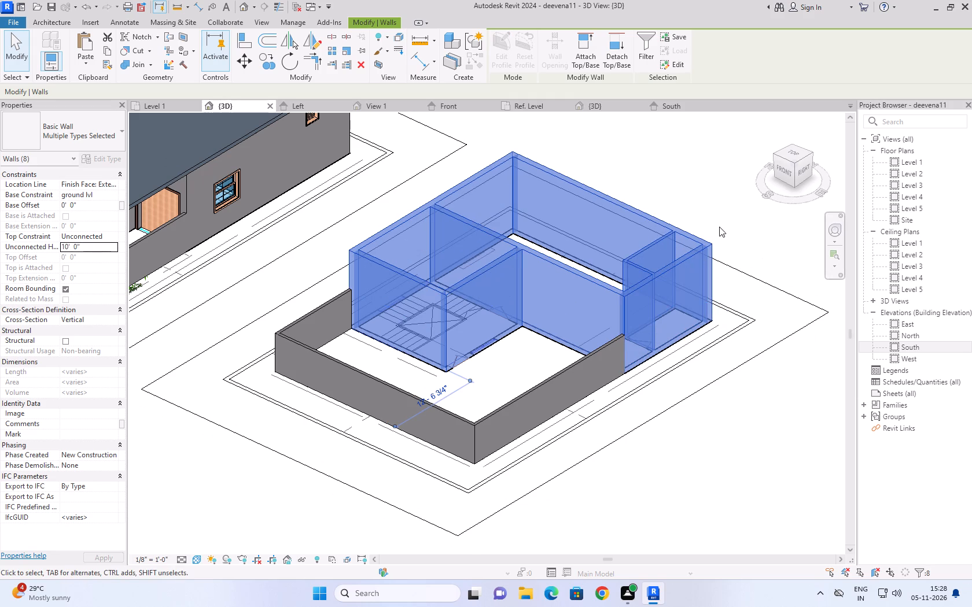
click(719, 220)
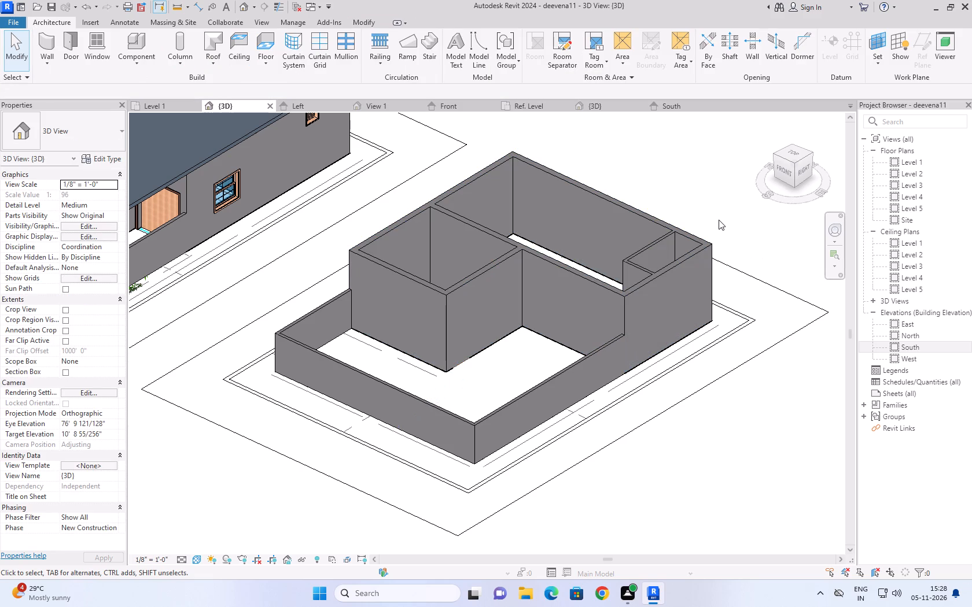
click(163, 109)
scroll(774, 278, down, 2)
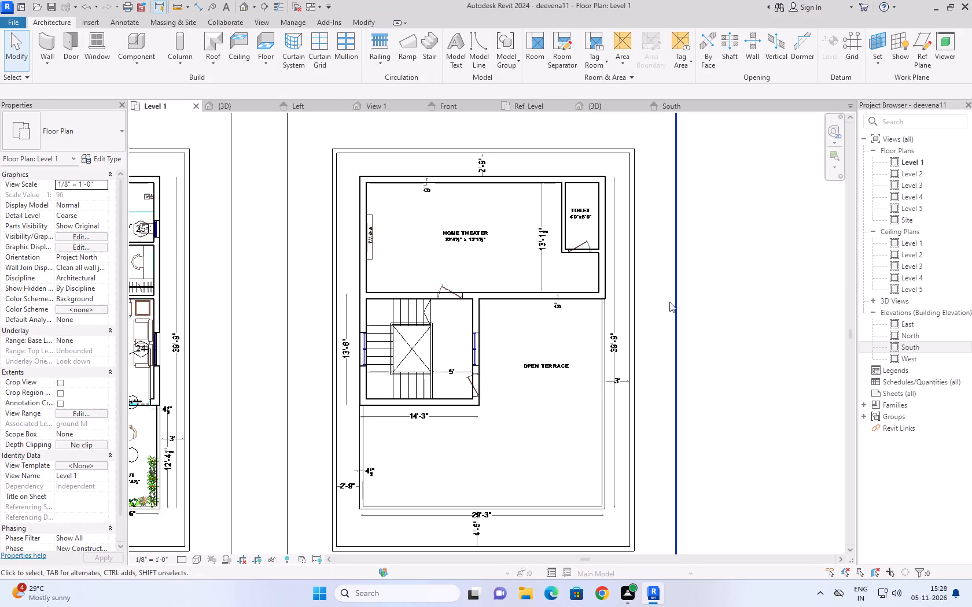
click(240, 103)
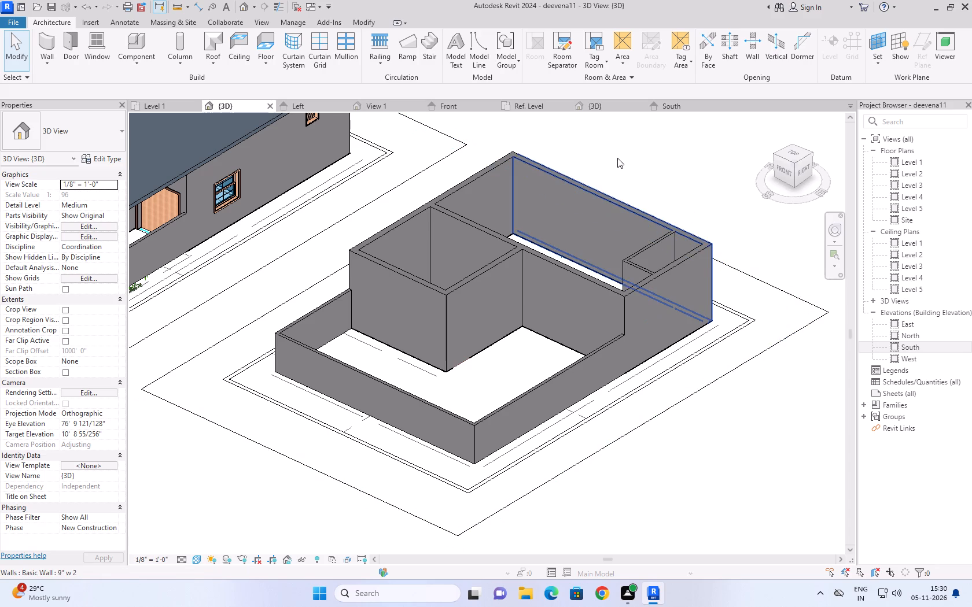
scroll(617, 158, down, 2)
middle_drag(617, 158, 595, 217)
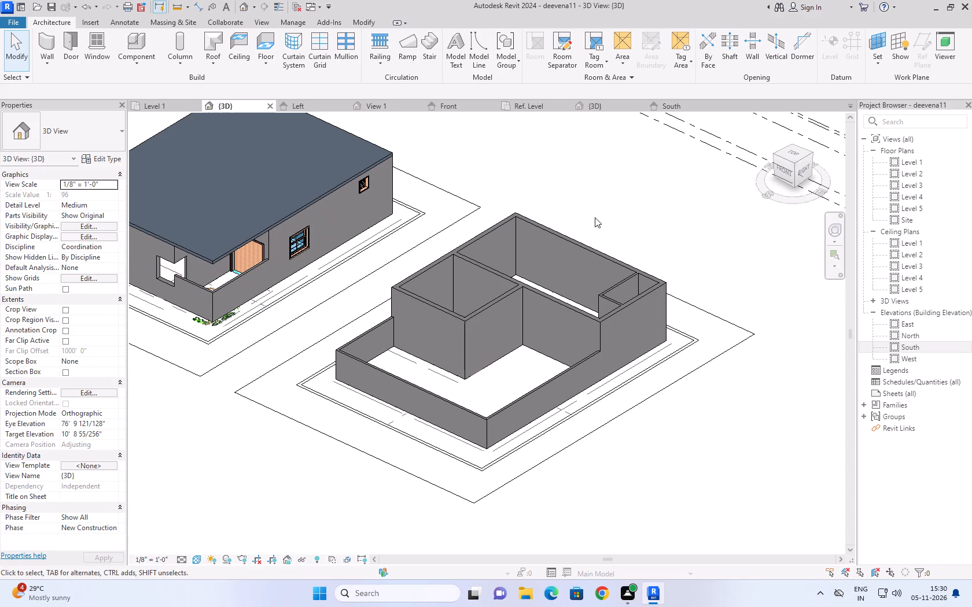
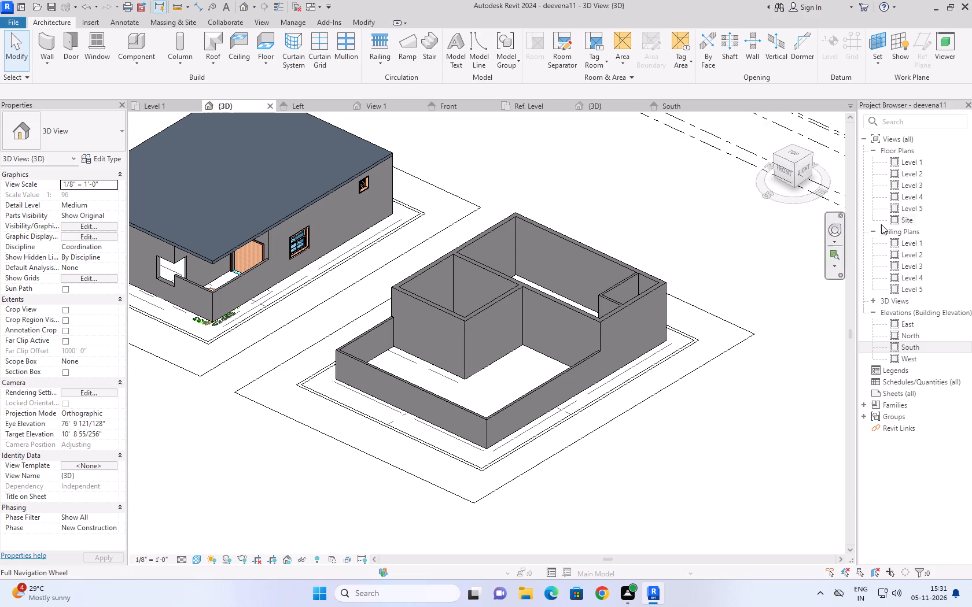
Examine the second floor's room walls and lower terrace edge walls in 3D beside the roofed floors.
scroll(613, 201, down, 1)
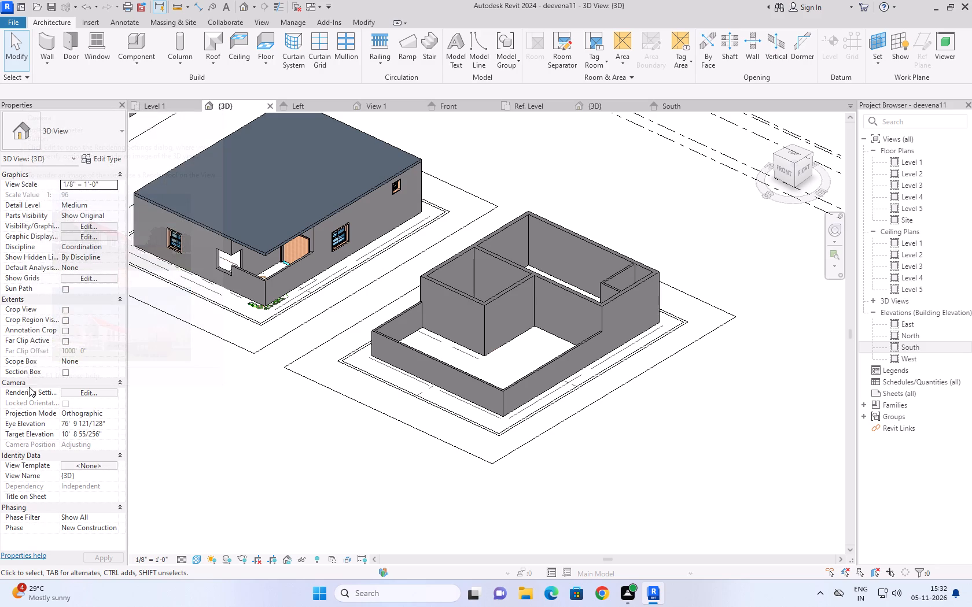
scroll(297, 361, down, 3)
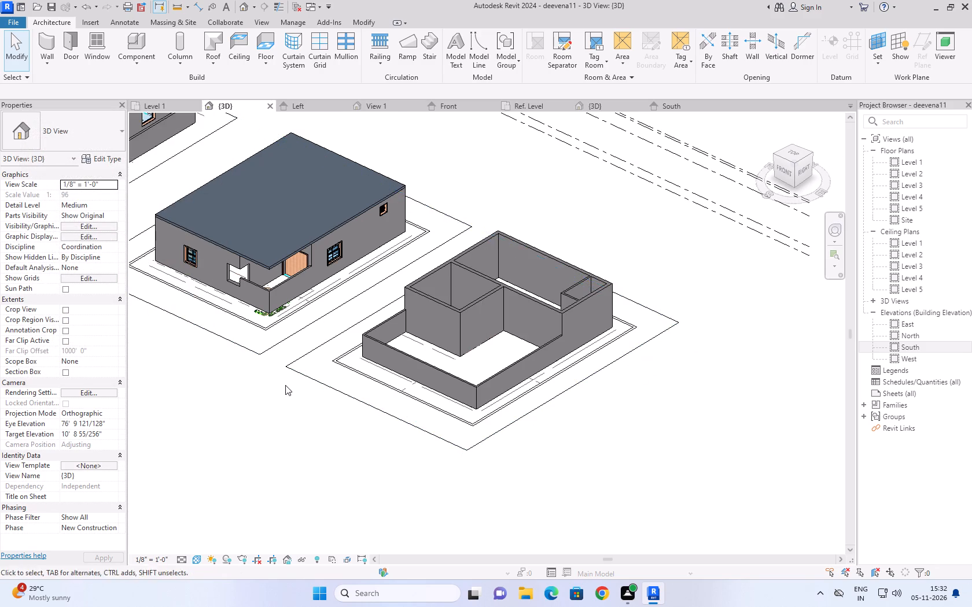
scroll(478, 227, up, 2)
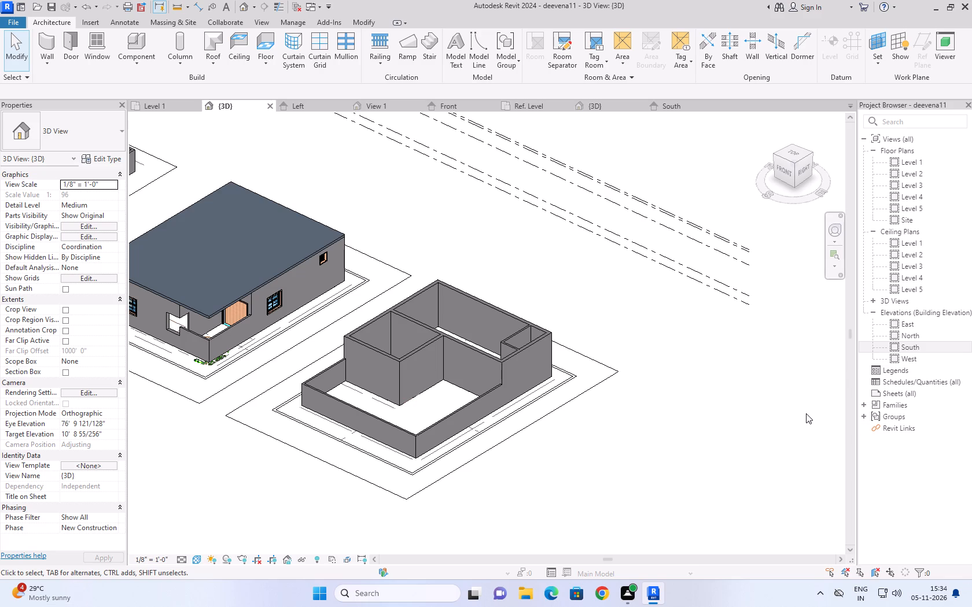
scroll(365, 214, up, 3)
middle_drag(439, 227, 482, 193)
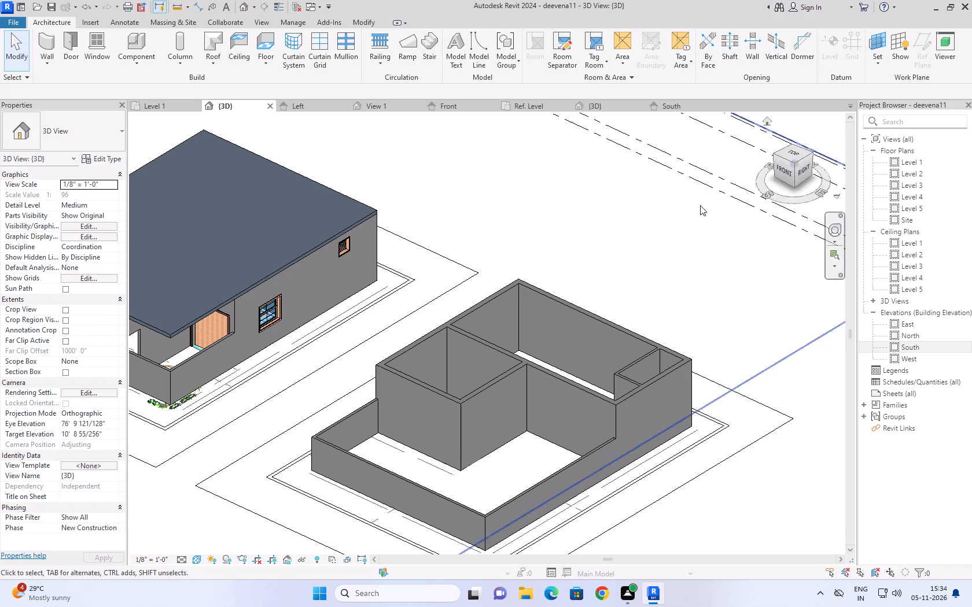
click(597, 265)
scroll(597, 265, down, 4)
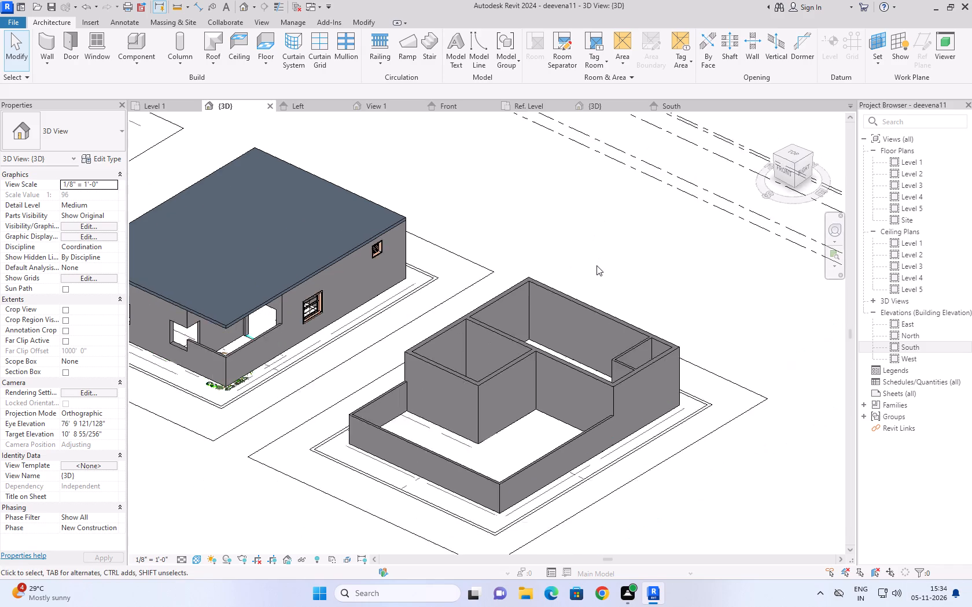
scroll(597, 265, up, 1)
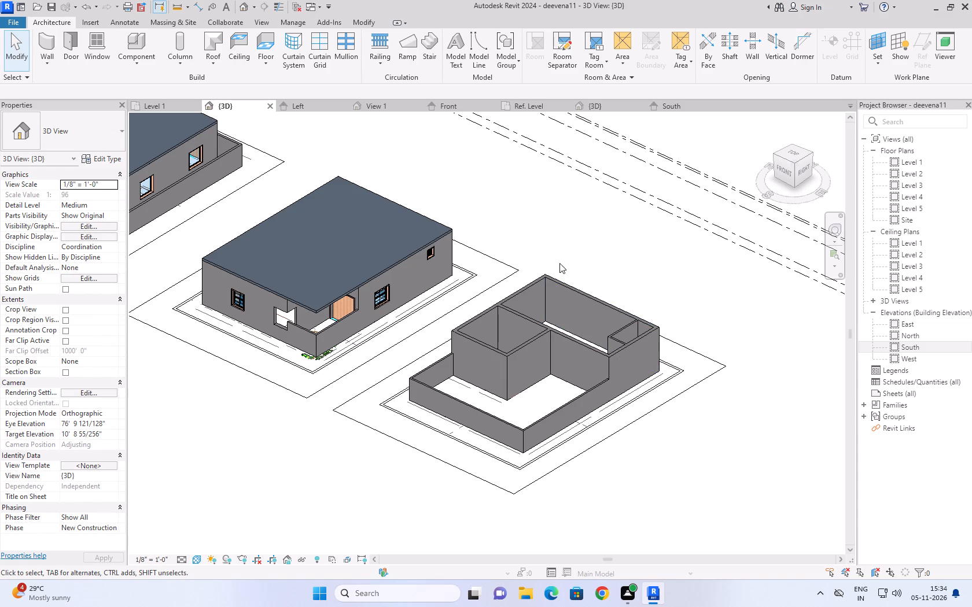
scroll(581, 235, up, 1)
scroll(583, 212, down, 4)
middle_drag(428, 164, 434, 171)
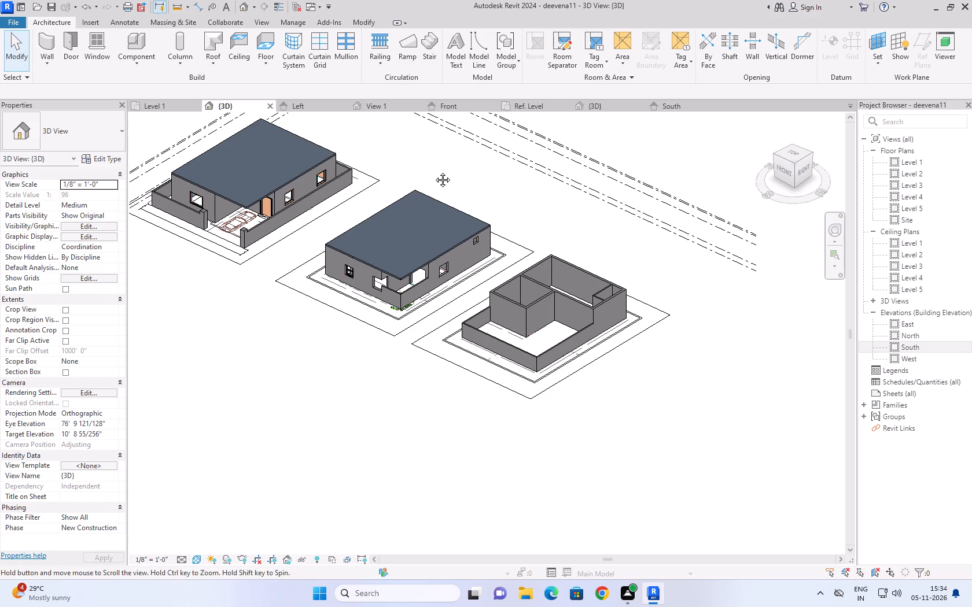
middle_drag(434, 171, 440, 184)
scroll(548, 191, up, 2)
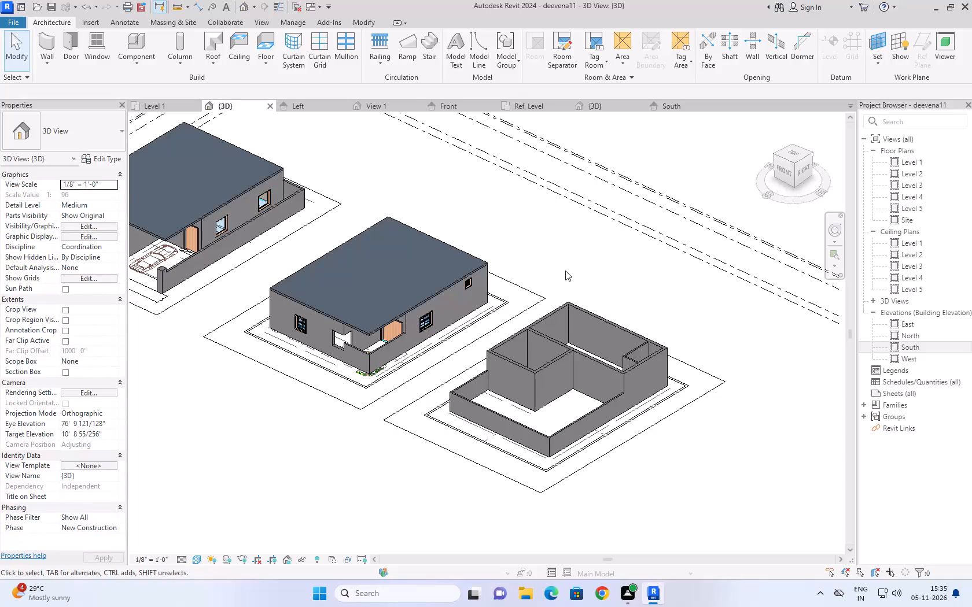
scroll(569, 291, up, 3)
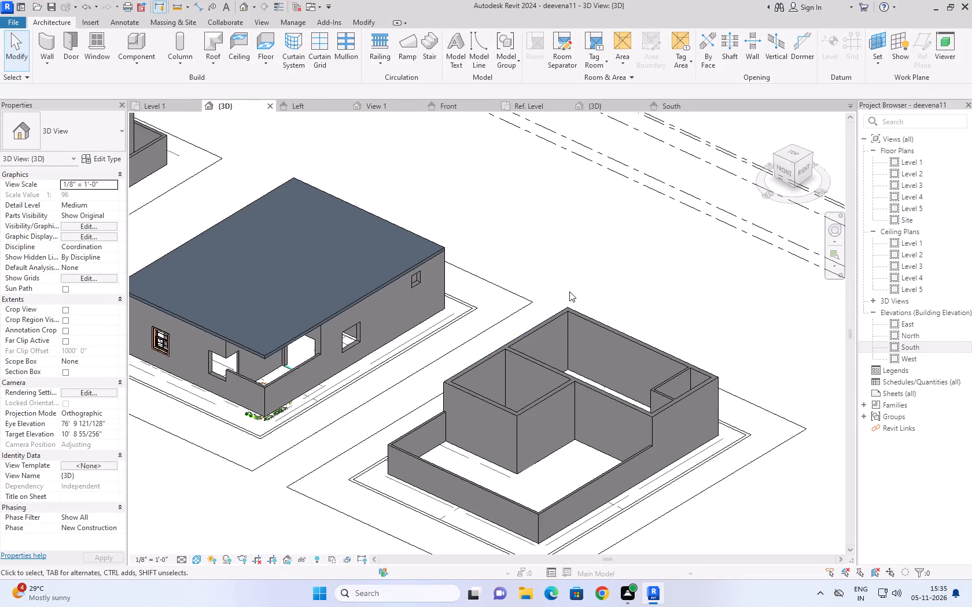
scroll(569, 291, up, 2)
scroll(569, 291, down, 2)
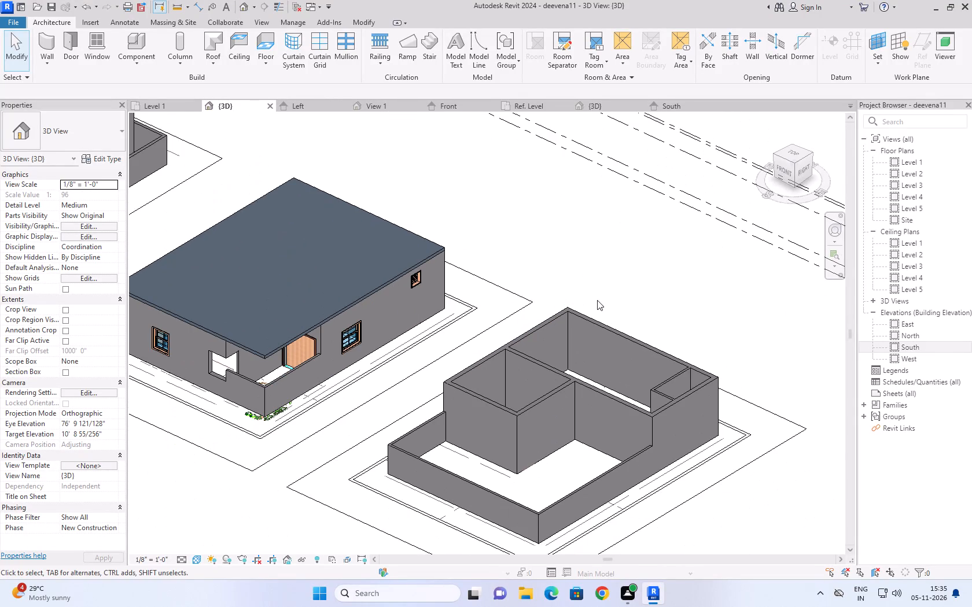
middle_drag(597, 300, 592, 231)
scroll(581, 215, up, 1)
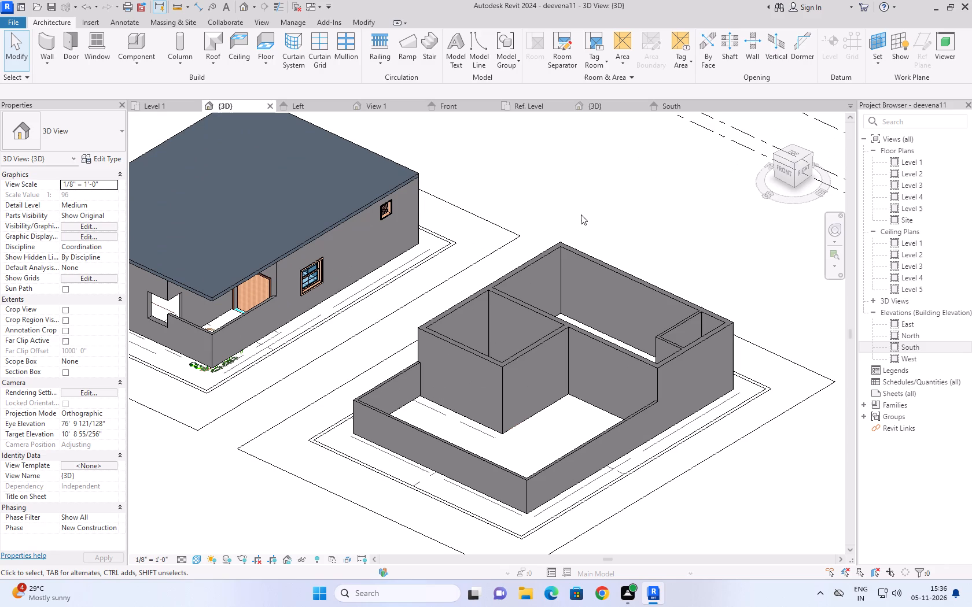
scroll(581, 214, up, 2)
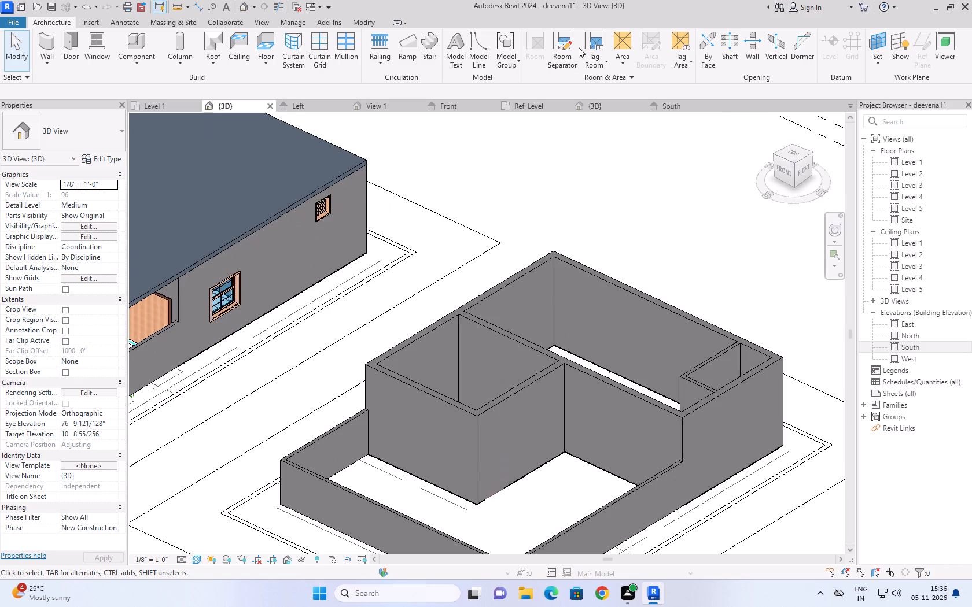
Examine the middle building's sit-out, its entrance door and the low front wall up close in 3D.
scroll(502, 225, down, 3)
scroll(255, 287, up, 5)
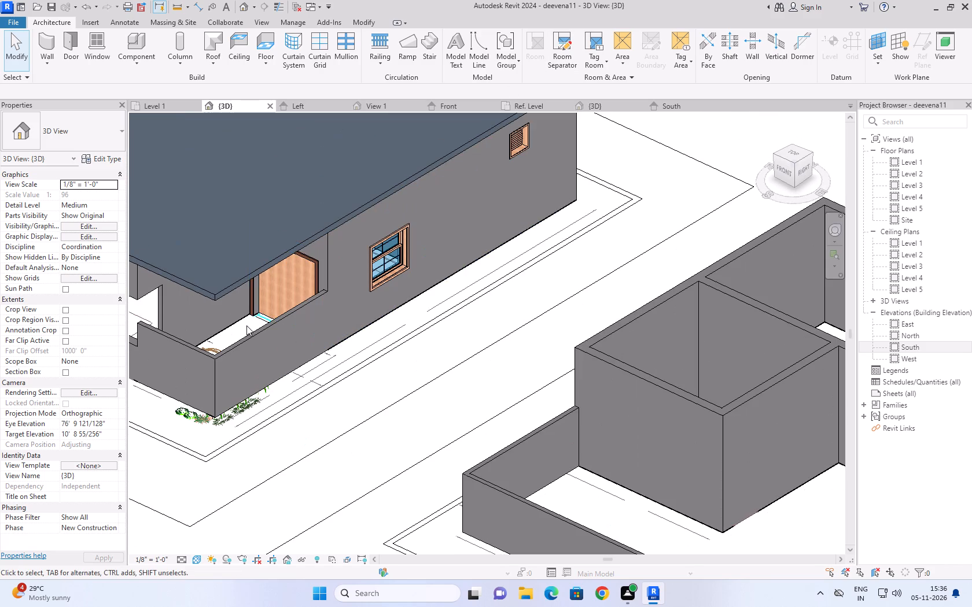
scroll(245, 326, up, 8)
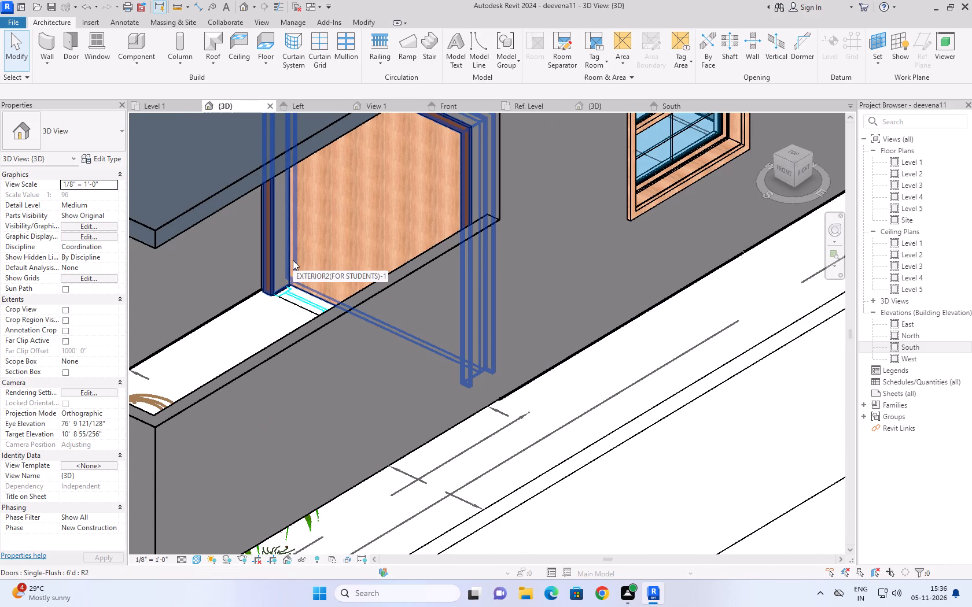
scroll(238, 332, down, 5)
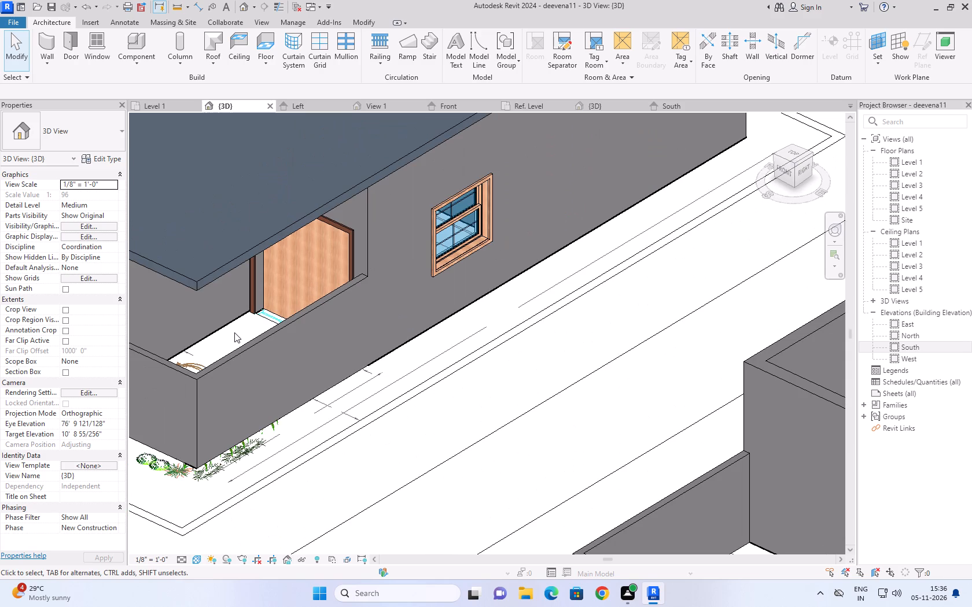
scroll(234, 332, down, 5)
scroll(380, 429, down, 2)
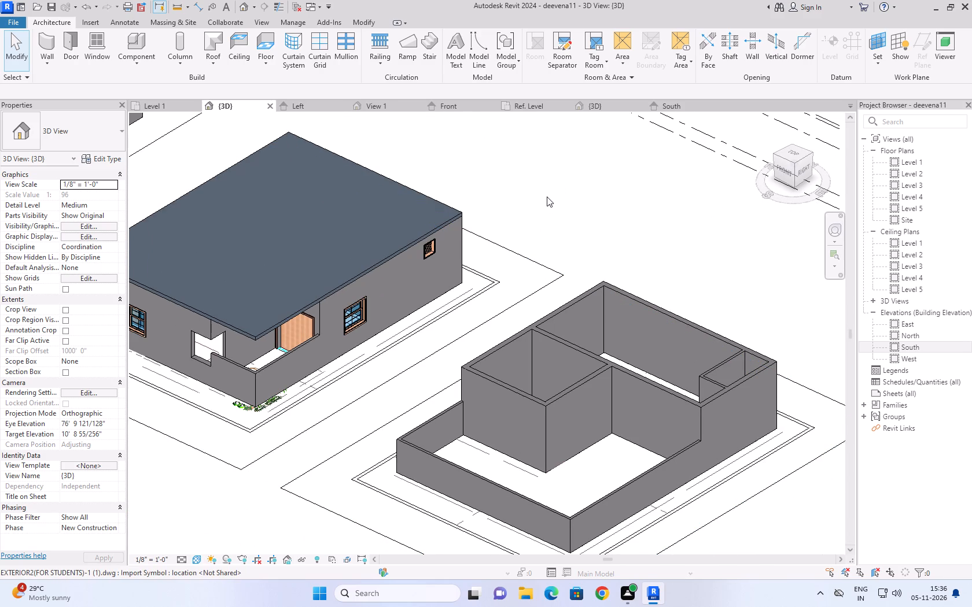
Compare all three floor models side by side in 3D and inspect the second floor walls again.
scroll(547, 197, down, 6)
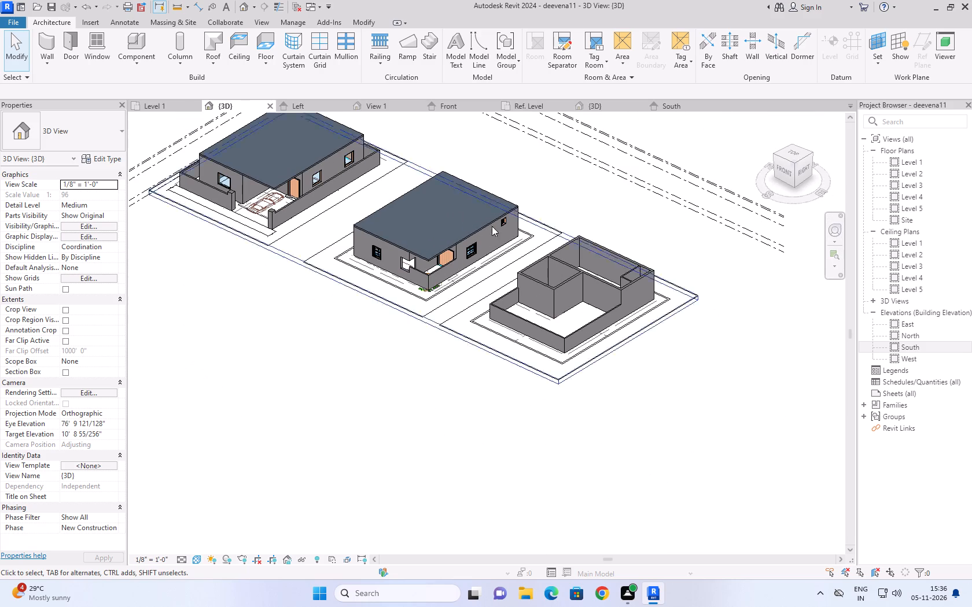
middle_drag(406, 132, 488, 245)
scroll(495, 223, up, 1)
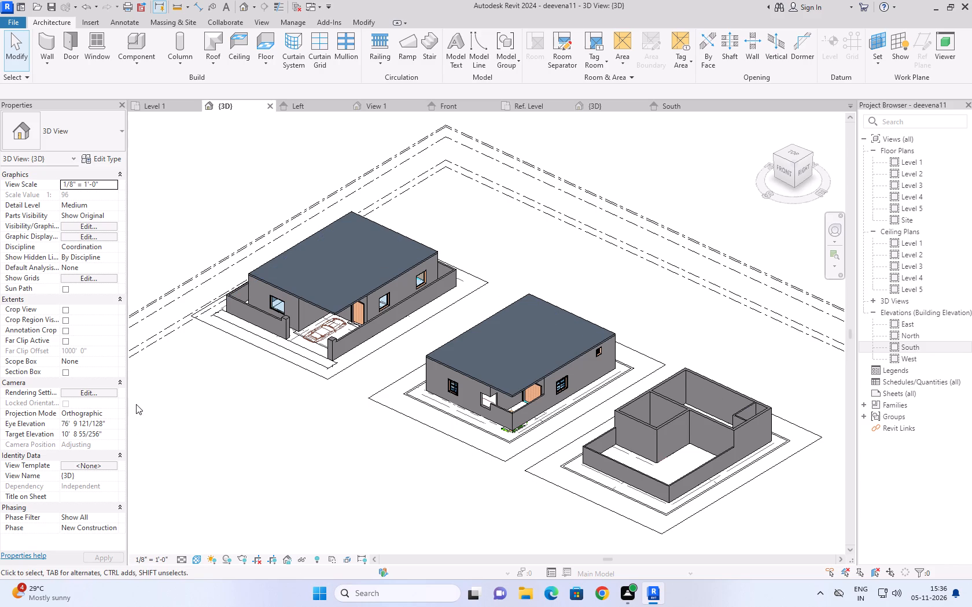
scroll(138, 408, down, 3)
scroll(519, 510, up, 2)
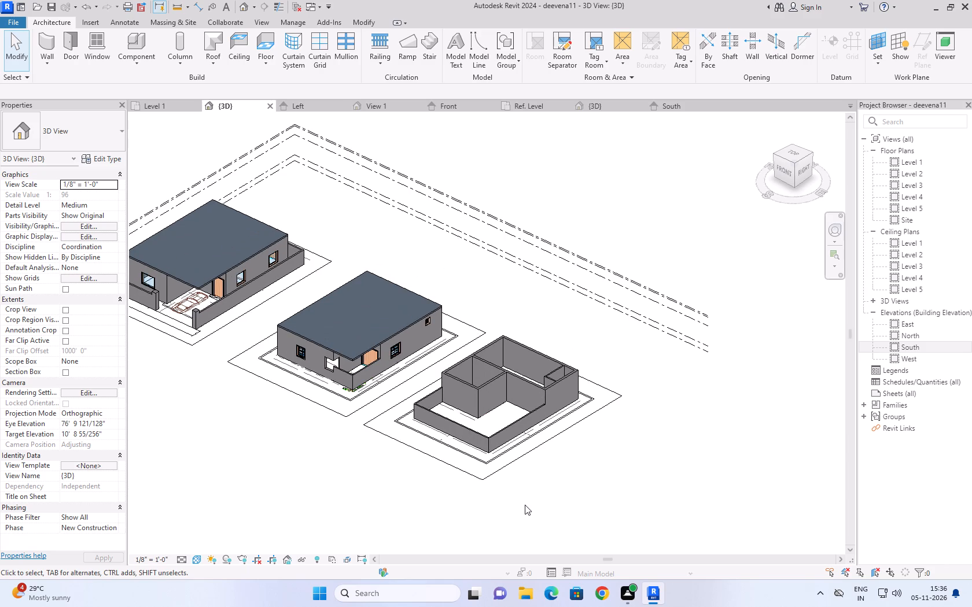
scroll(525, 505, up, 5)
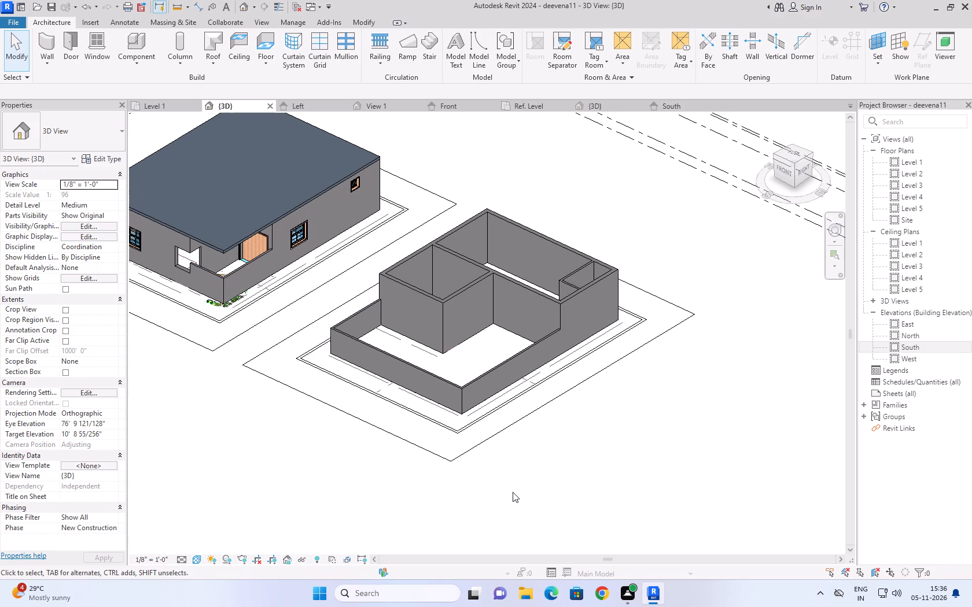
scroll(513, 492, up, 2)
middle_drag(513, 497, 496, 591)
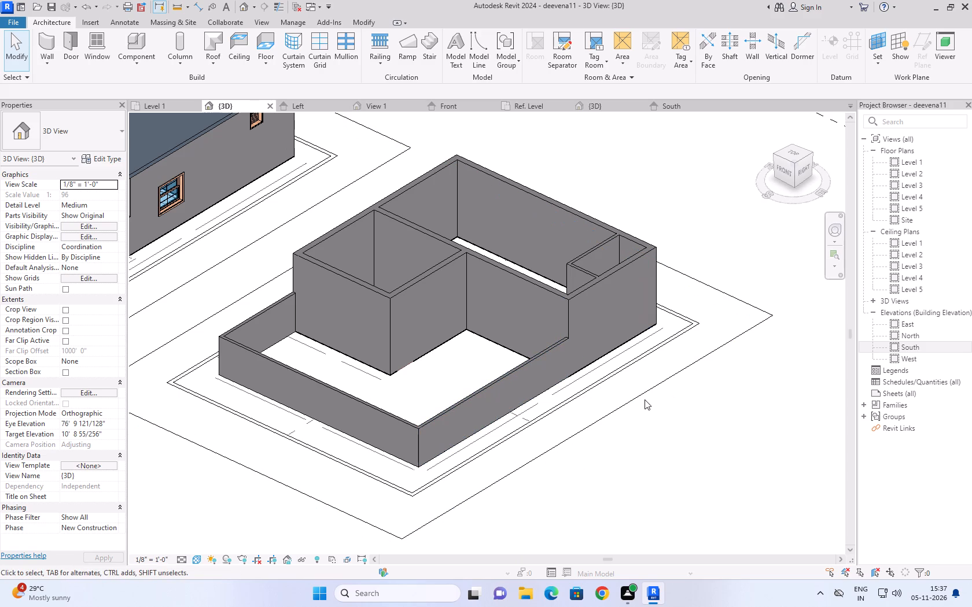
scroll(645, 399, down, 3)
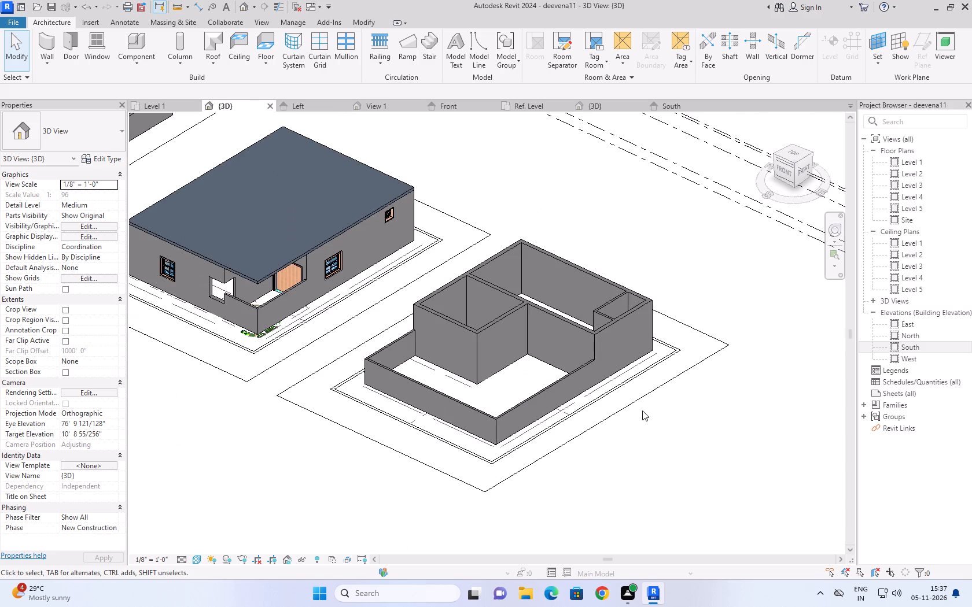
scroll(613, 412, up, 1)
Go to the second floor on the Level 1 plan, start an Aligned dimension and save the project.
click(164, 105)
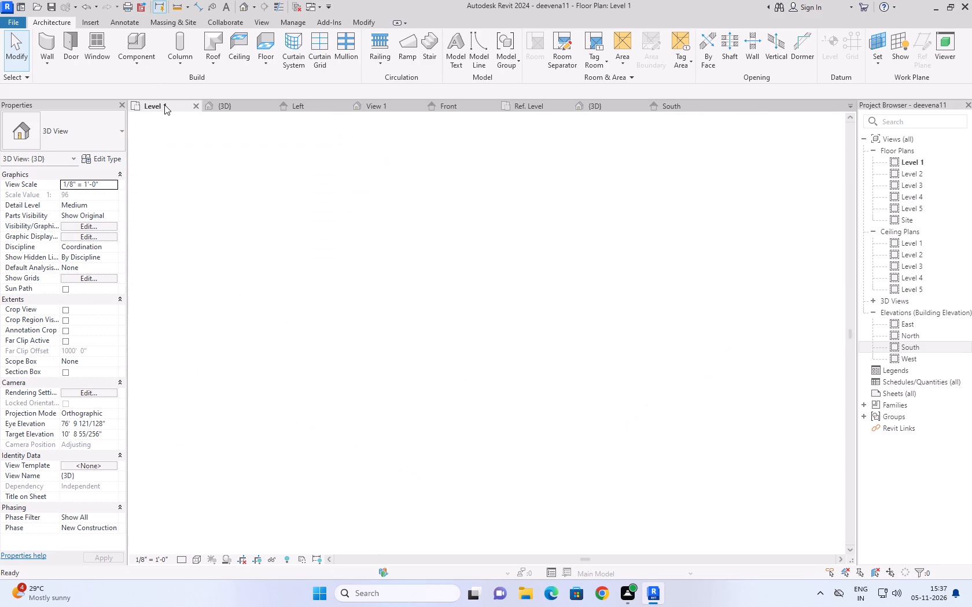
scroll(421, 251, down, 1)
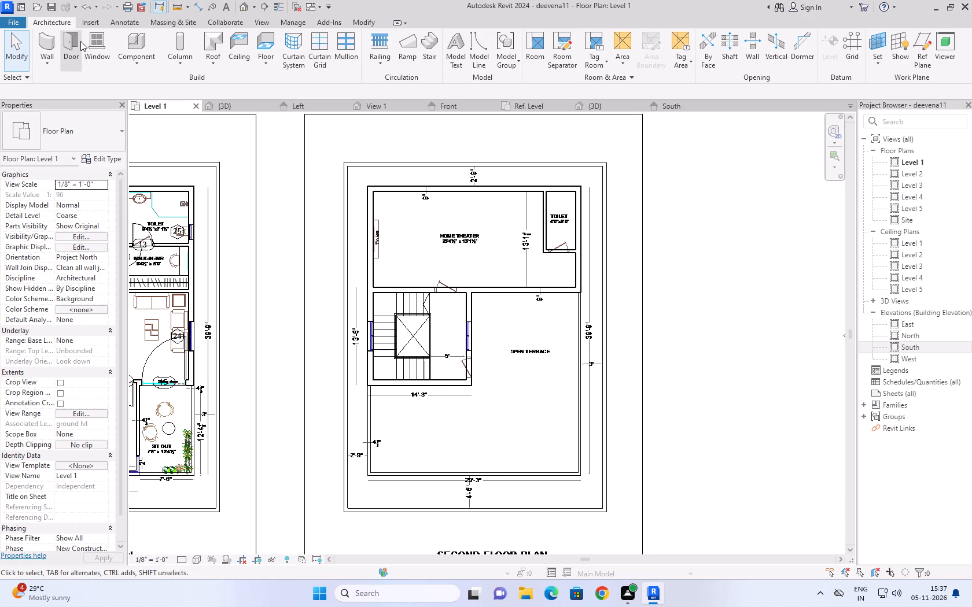
scroll(419, 356, up, 2)
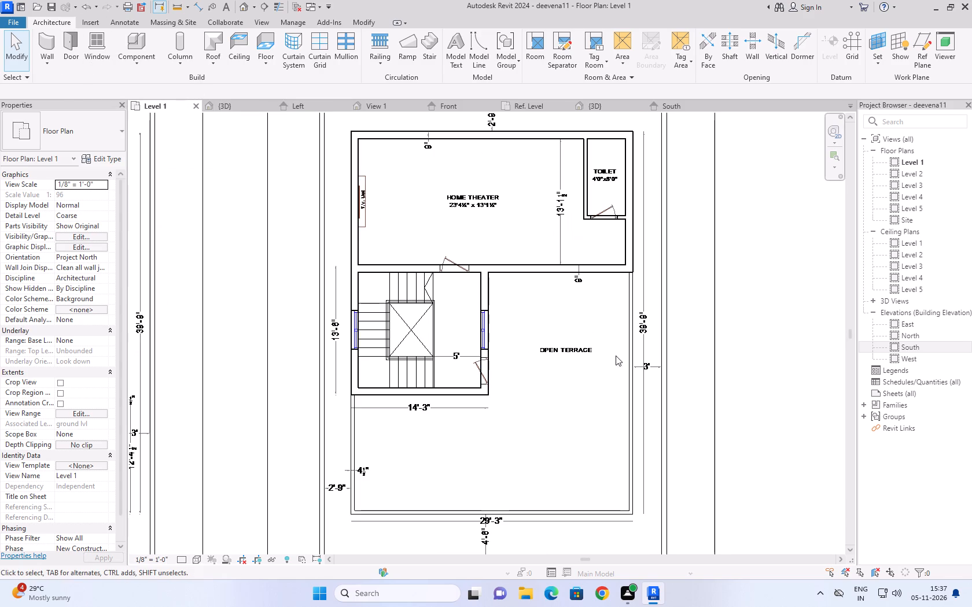
middle_drag(592, 331, 536, 440)
scroll(545, 438, up, 2)
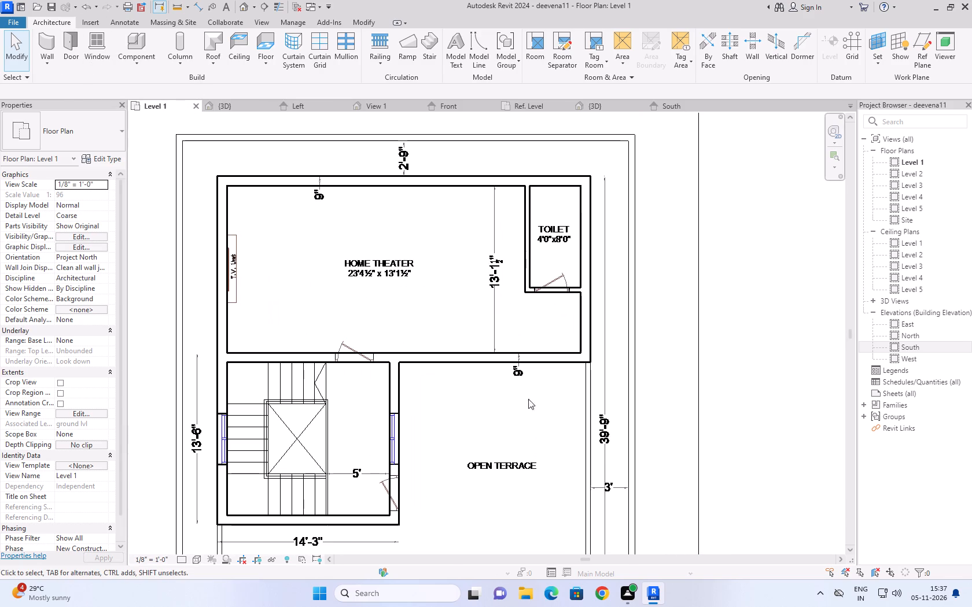
click(197, 4)
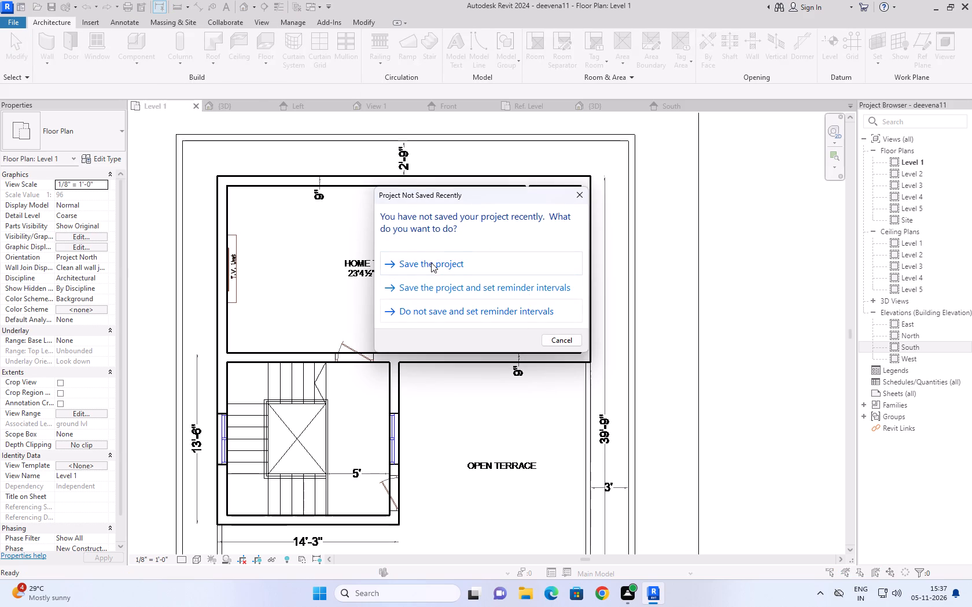
click(433, 265)
Measure the second floor toilet's door opening width between its two jambs, without placing the dimension.
scroll(558, 291, up, 6)
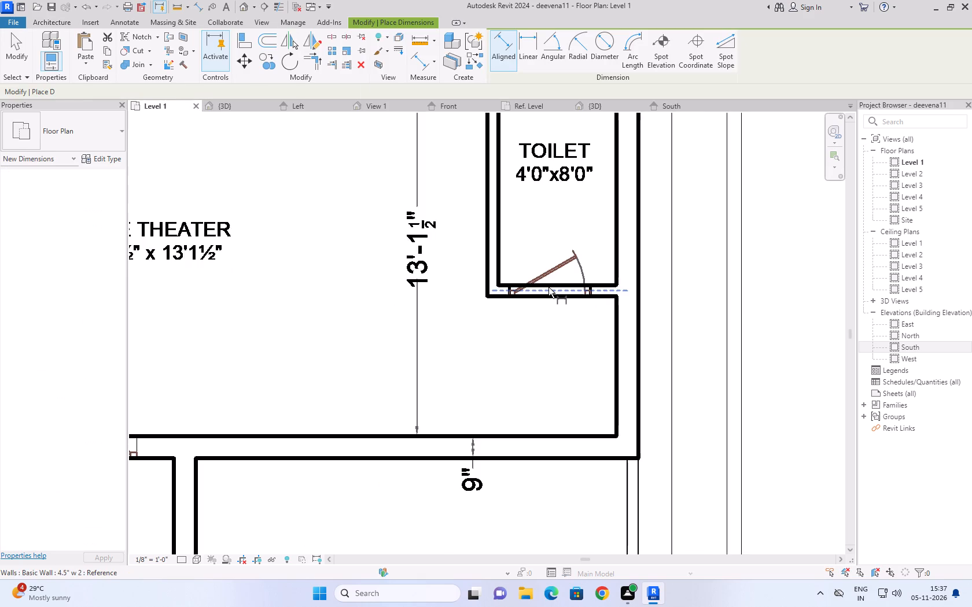
scroll(548, 287, up, 3)
scroll(492, 303, up, 2)
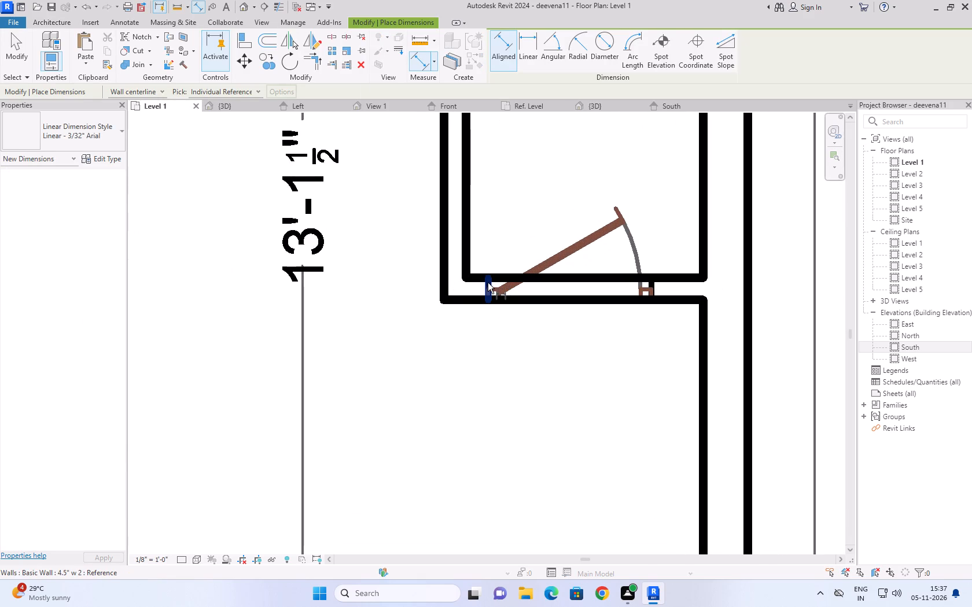
click(488, 283)
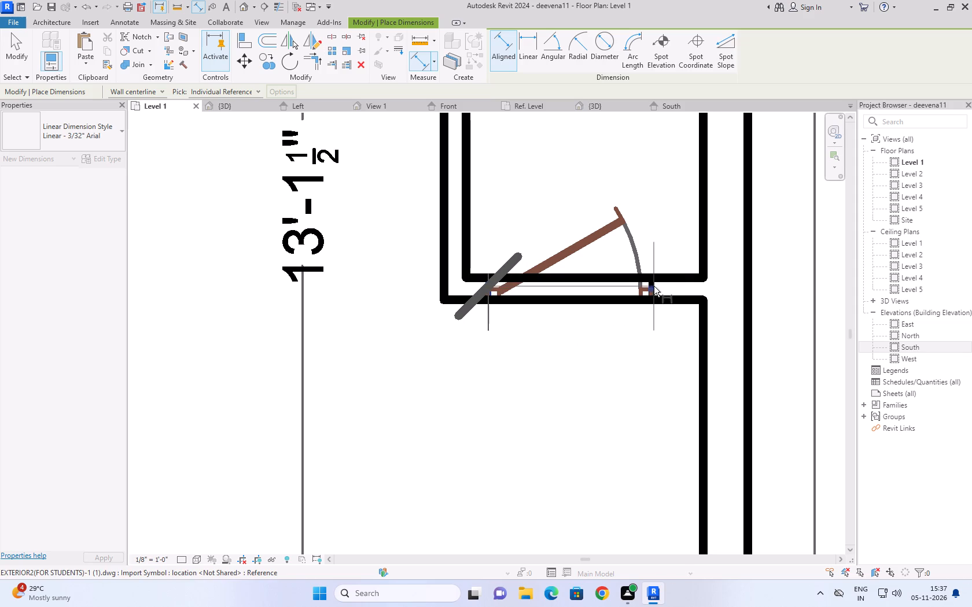
click(651, 284)
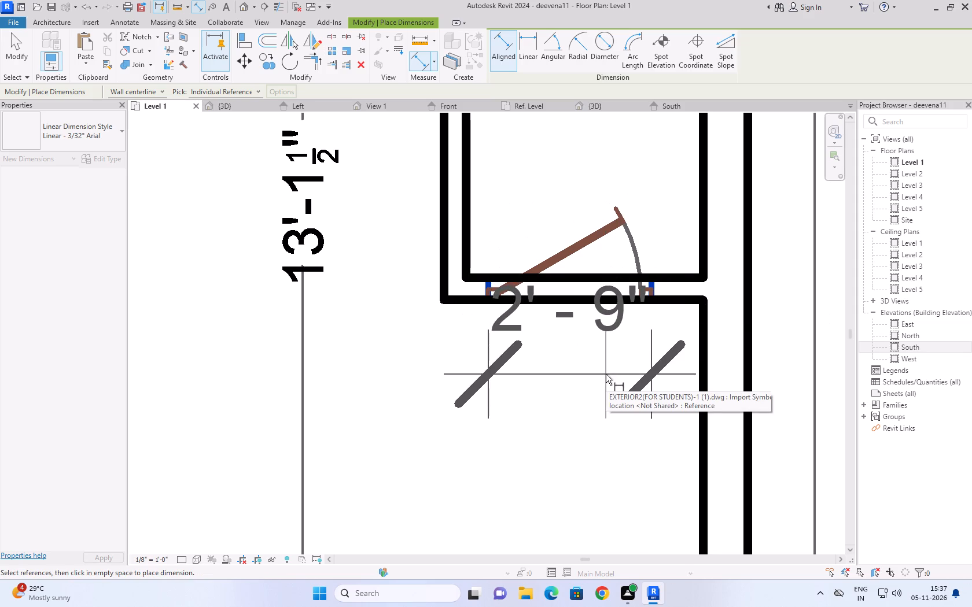
key(Escape)
Measure the opening width of the door between the home theater and the staircase, without placing the dimension.
scroll(497, 317, down, 9)
scroll(361, 450, down, 2)
middle_drag(362, 450, 563, 304)
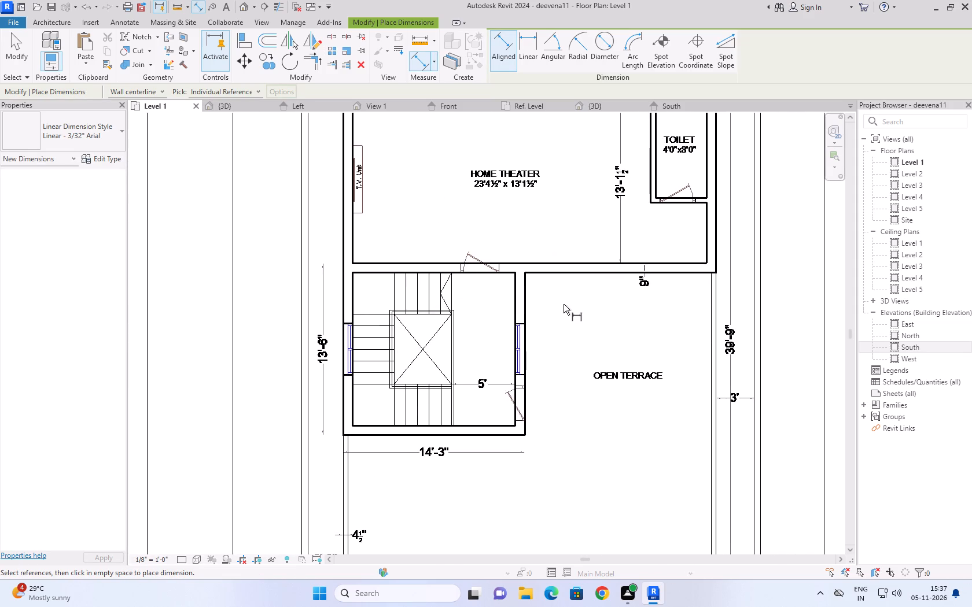
scroll(510, 287, up, 3)
scroll(440, 253, up, 4)
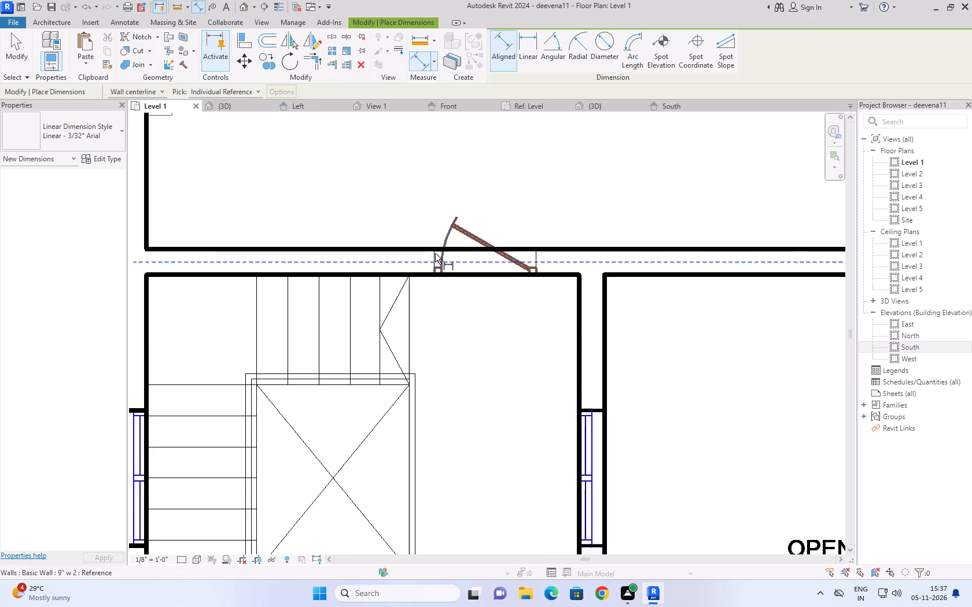
scroll(435, 253, up, 3)
click(433, 253)
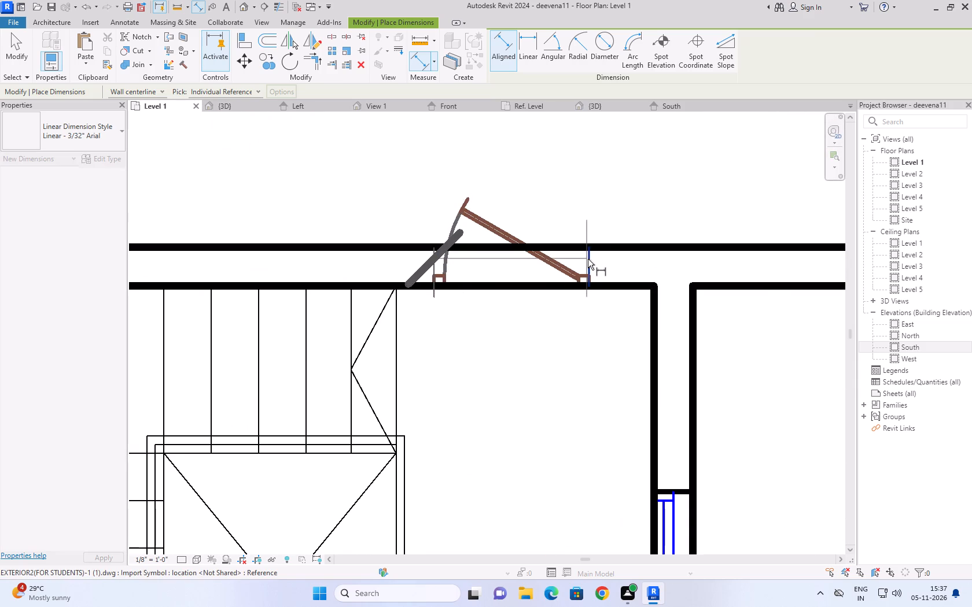
click(590, 260)
scroll(564, 185, down, 2)
middle_drag(564, 185, 543, 194)
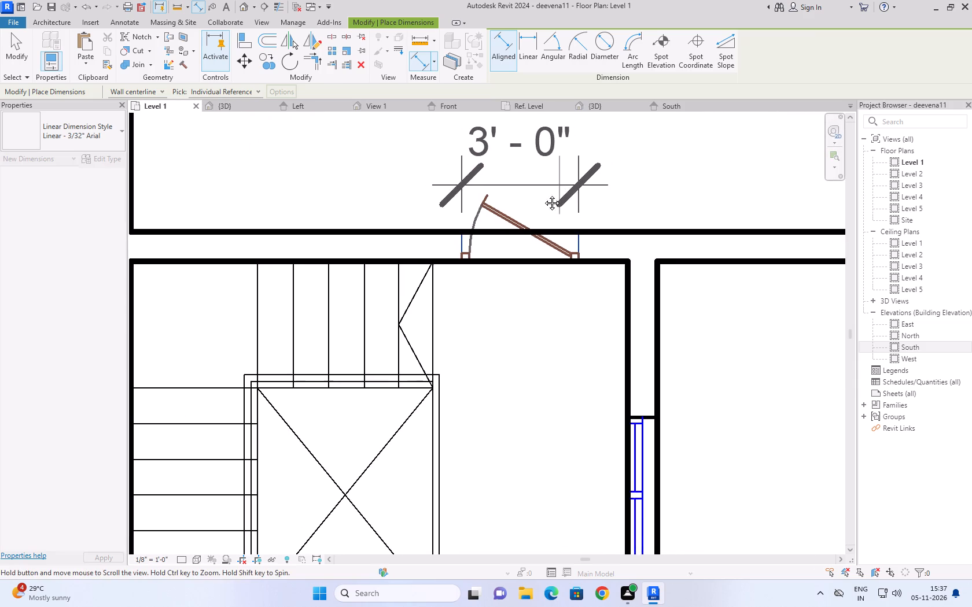
middle_drag(543, 194, 483, 223)
key(Escape)
Measure the opening width of the door between the staircase and the open terrace, without placing the dimension.
scroll(500, 358, down, 4)
middle_drag(526, 434, 526, 428)
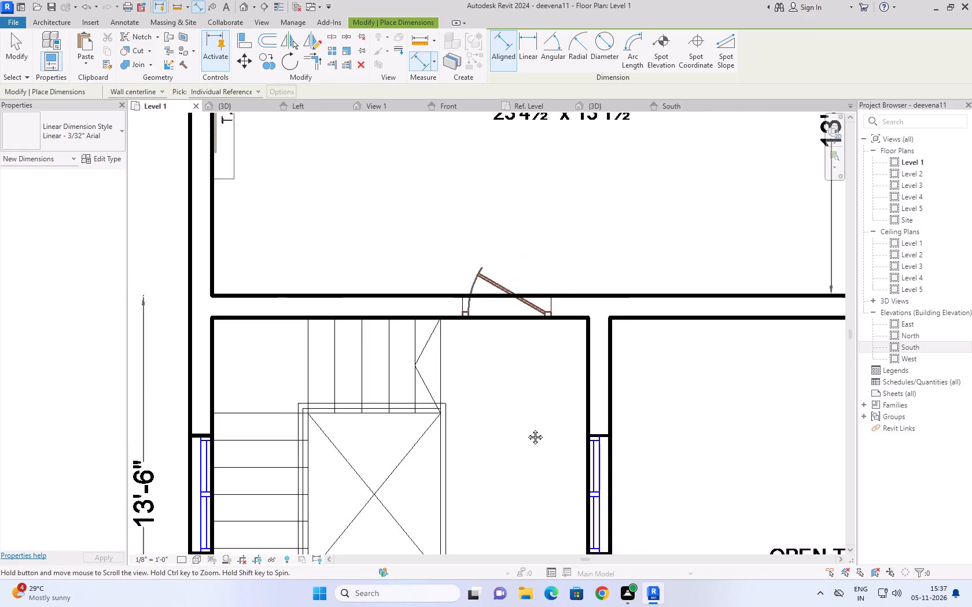
middle_drag(526, 428, 407, 214)
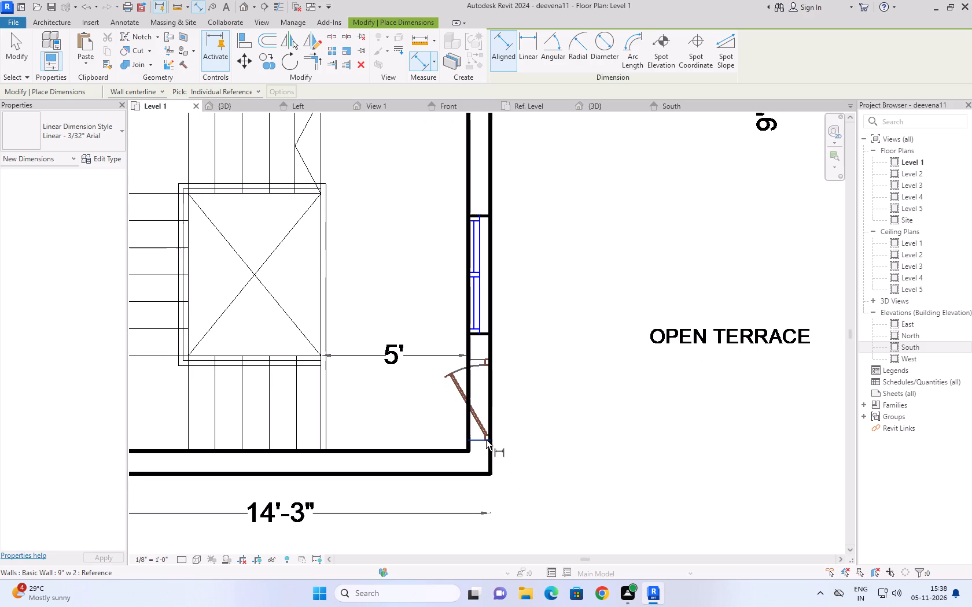
scroll(485, 440, up, 4)
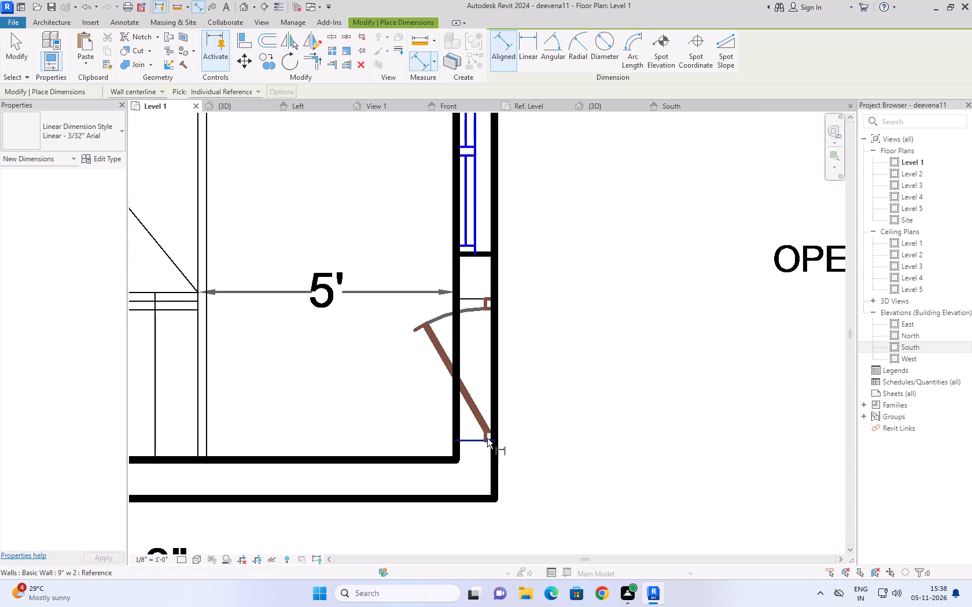
click(487, 438)
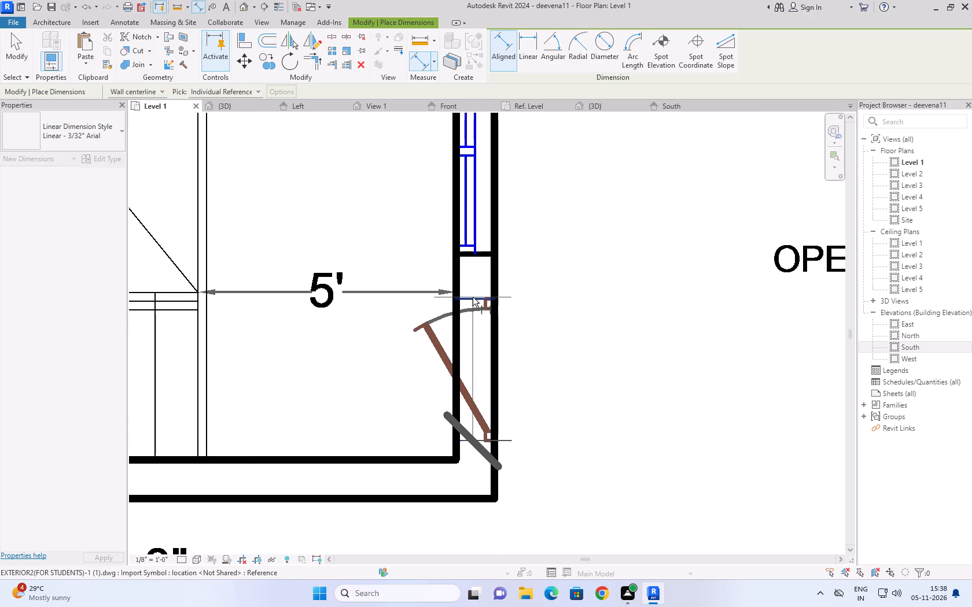
click(473, 297)
scroll(575, 328, down, 3)
middle_drag(575, 330, 466, 421)
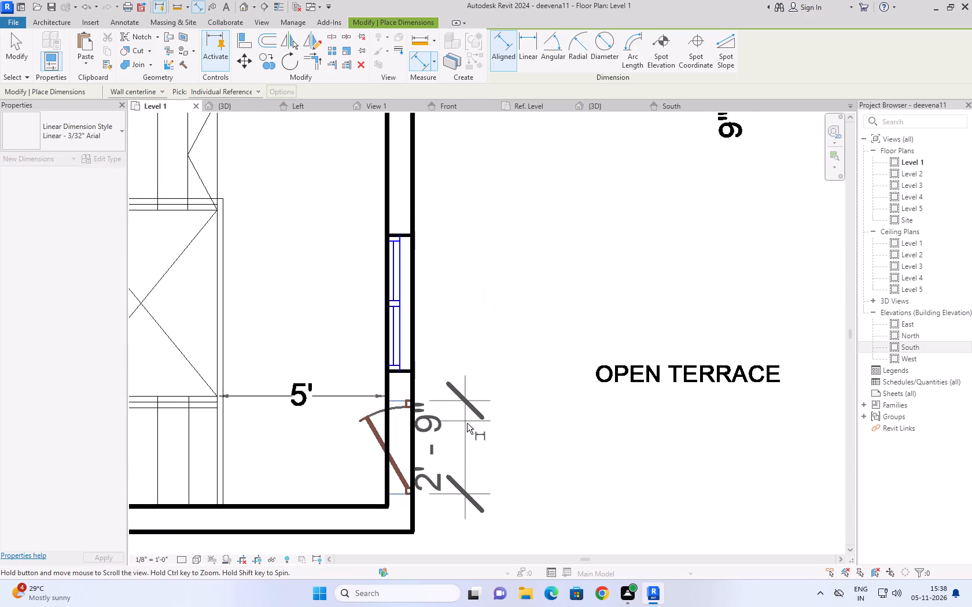
key(Escape)
key(Escape)
Place a Single-Flush d2 door in the second floor toilet's opening, flipped to match the plan's hinge side and swinging into the toilet.
scroll(544, 408, down, 3)
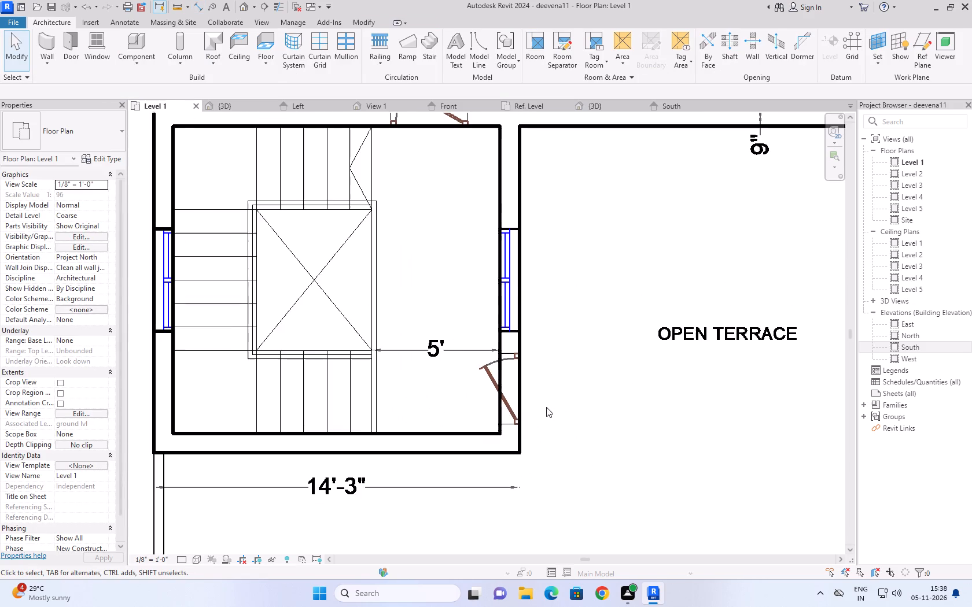
scroll(546, 407, down, 12)
scroll(558, 394, up, 2)
middle_drag(558, 394, 499, 401)
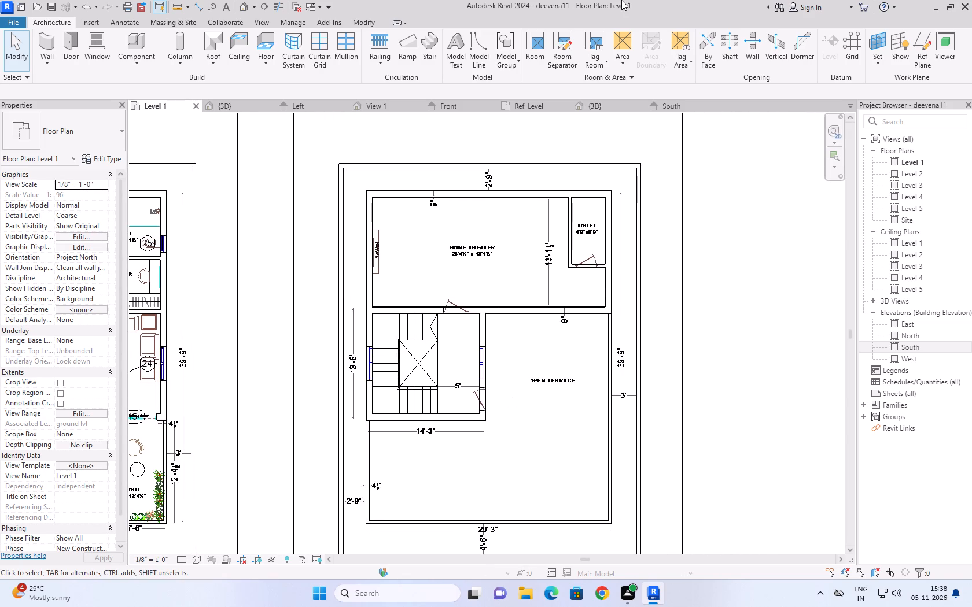
click(66, 40)
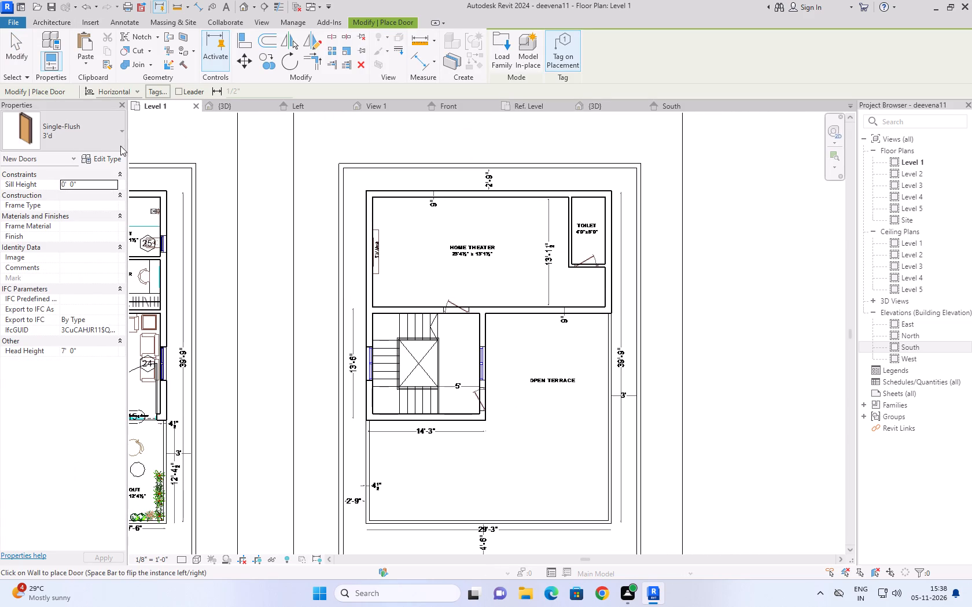
click(97, 156)
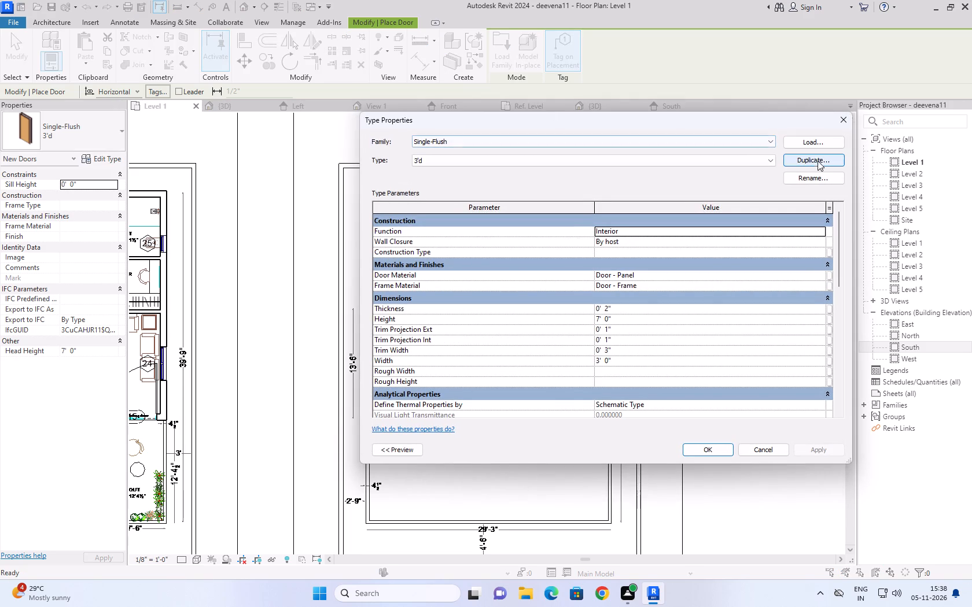
click(497, 160)
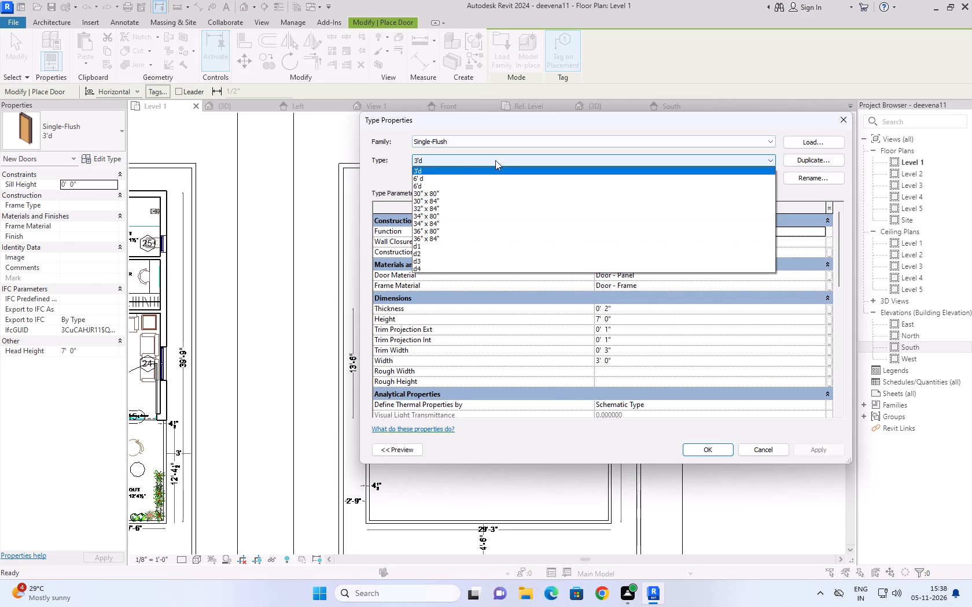
click(426, 251)
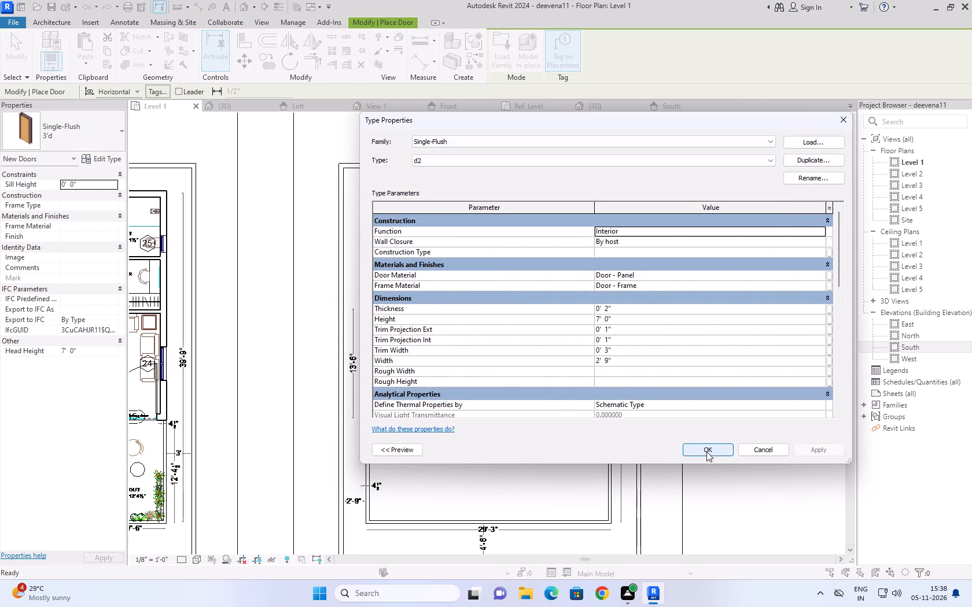
click(706, 451)
scroll(588, 262, up, 8)
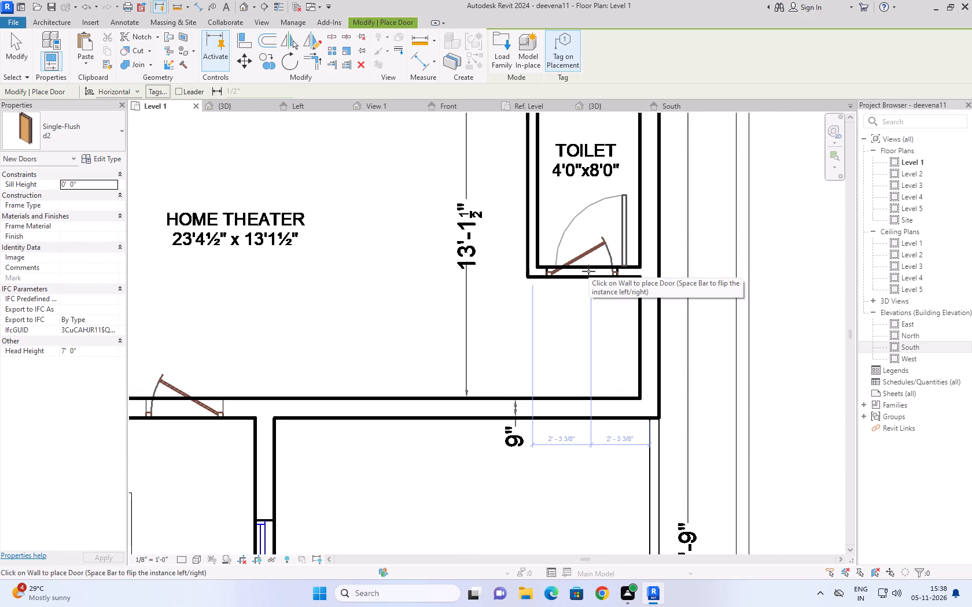
key(space)
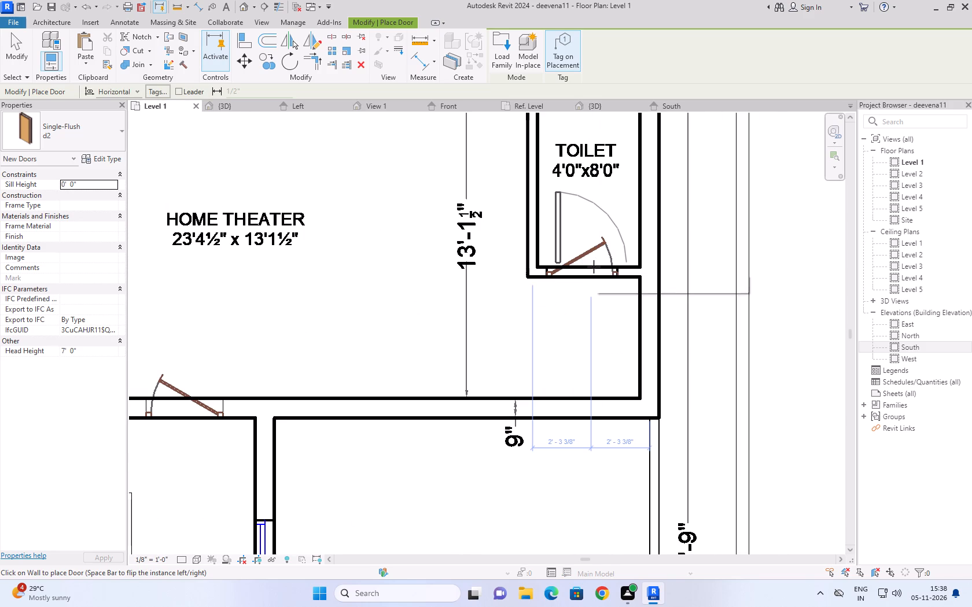
click(594, 266)
key(Escape)
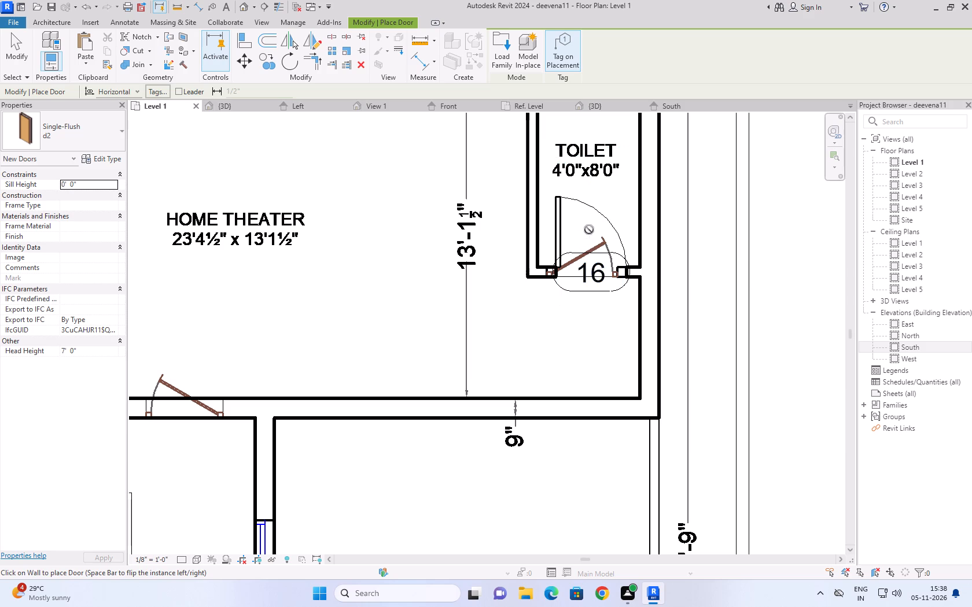
key(Escape)
Align the toilet door's hinge-side edge with the edge of the door opening on the imported plan.
click(564, 218)
scroll(532, 284, up, 4)
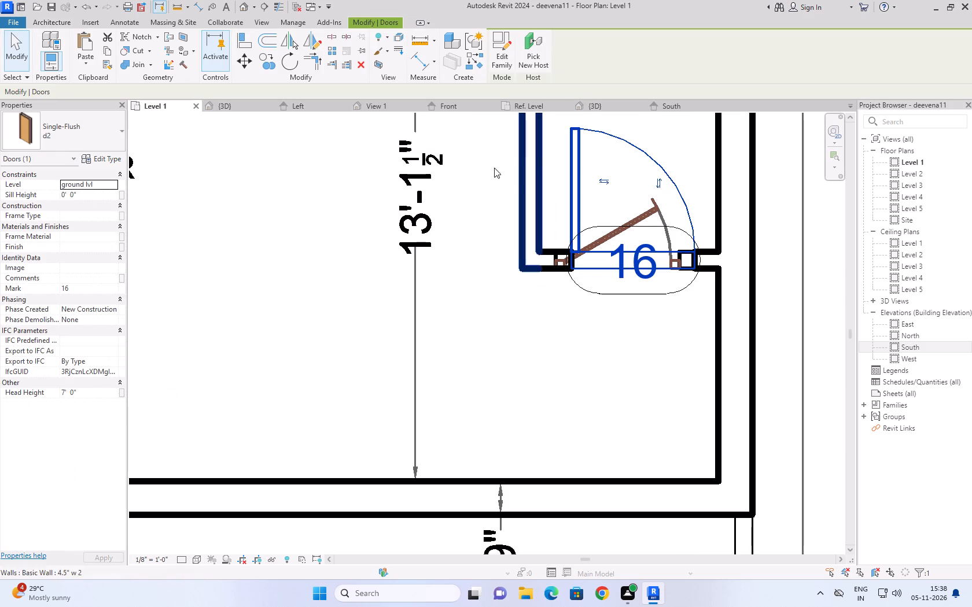
click(245, 40)
scroll(586, 257, up, 5)
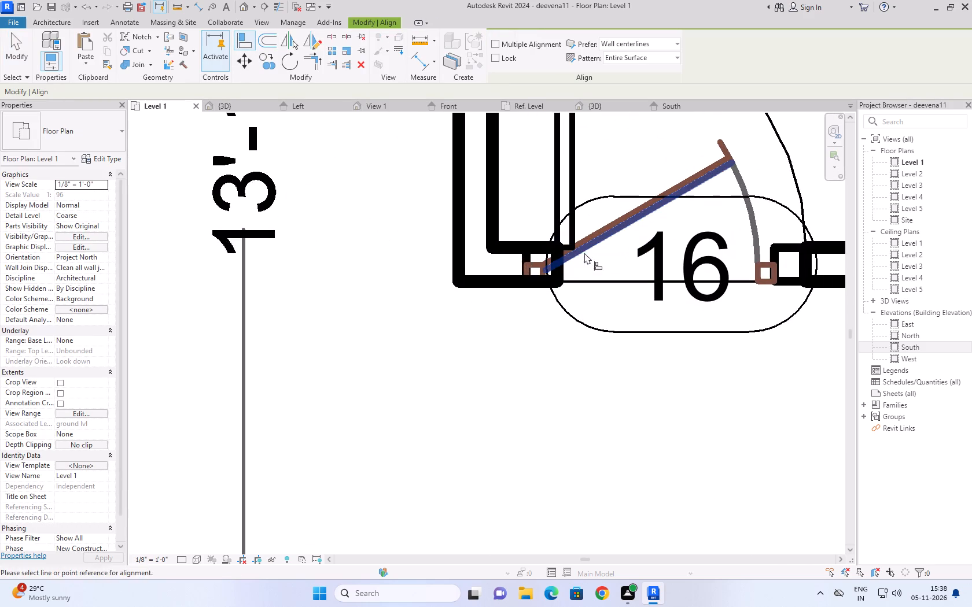
click(525, 256)
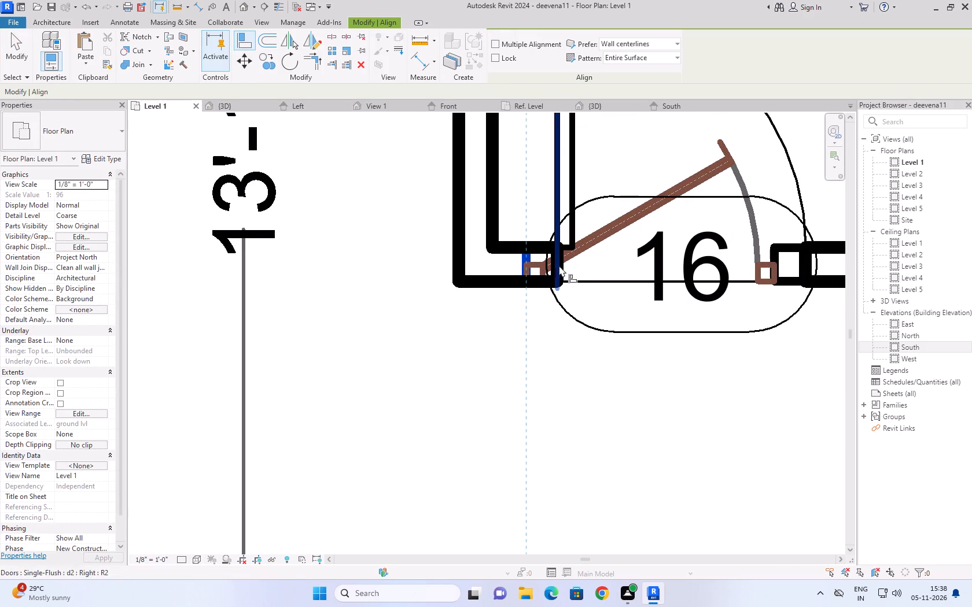
click(555, 265)
scroll(435, 315, down, 5)
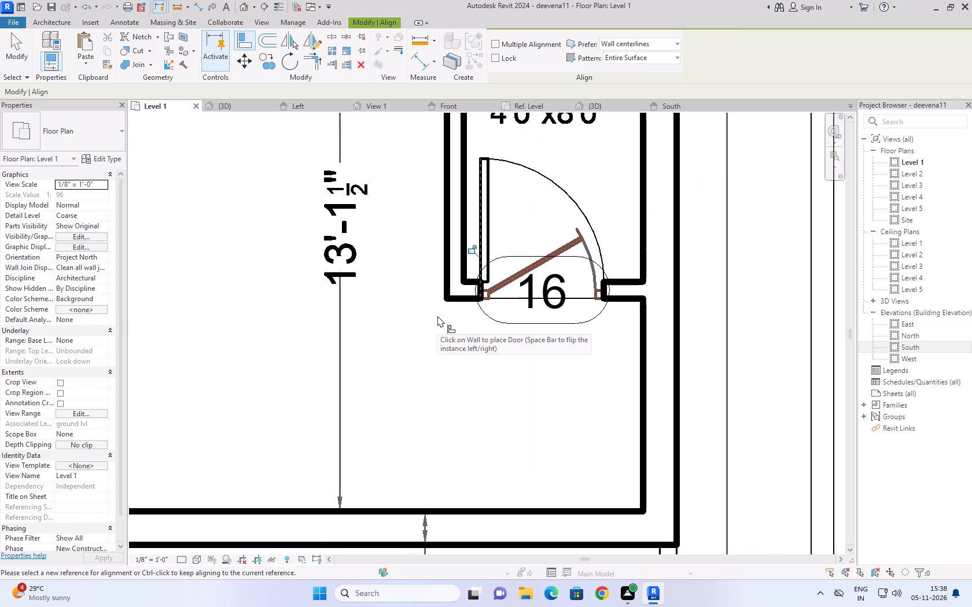
scroll(443, 321, down, 5)
middle_drag(455, 343, 570, 307)
scroll(570, 307, down, 3)
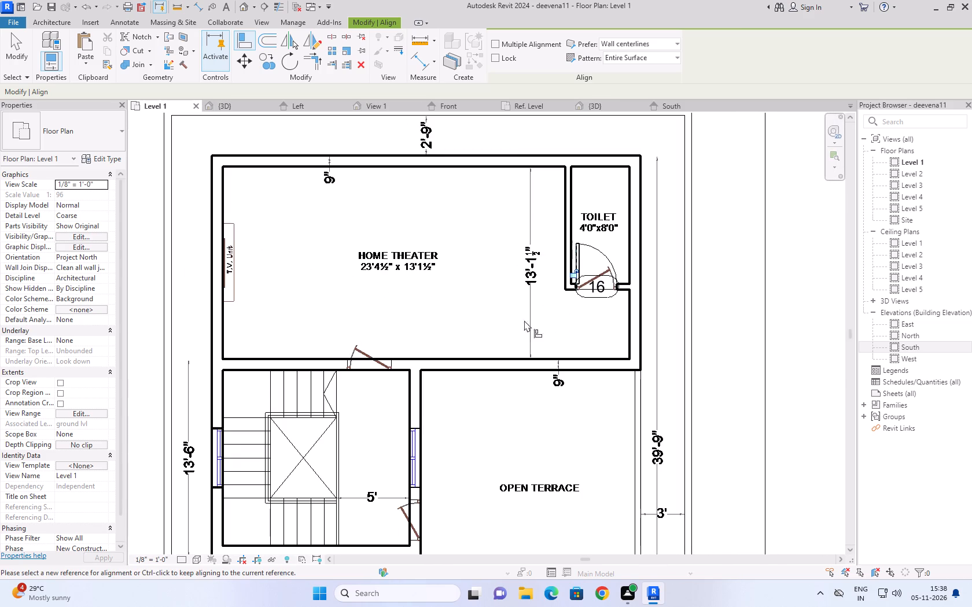
middle_drag(483, 317, 520, 264)
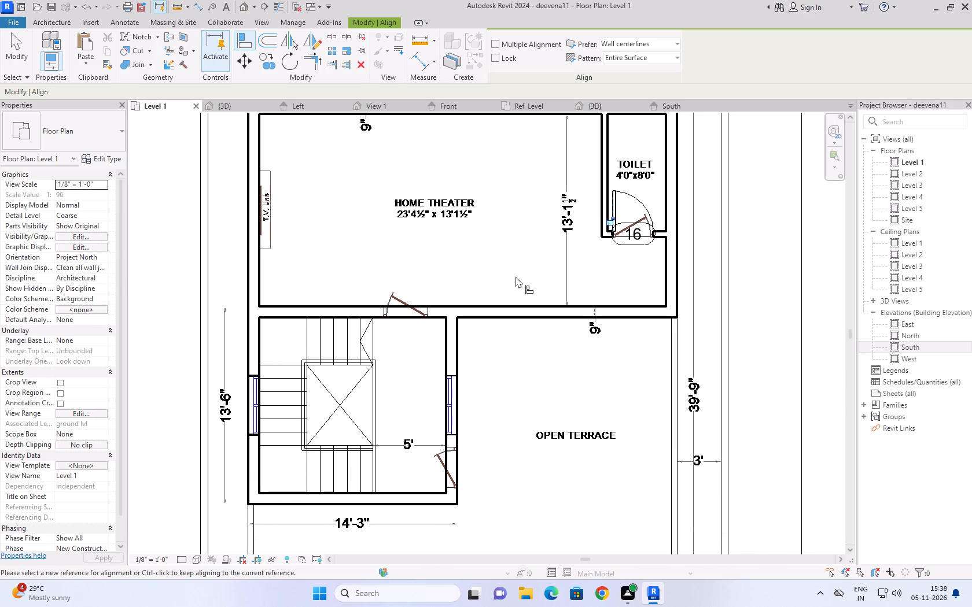
key(Escape)
key(Escape)
Measure the home theater door's opening width again between its jambs, using an Aligned dimension without placing it.
scroll(414, 294, up, 4)
scroll(414, 294, down, 2)
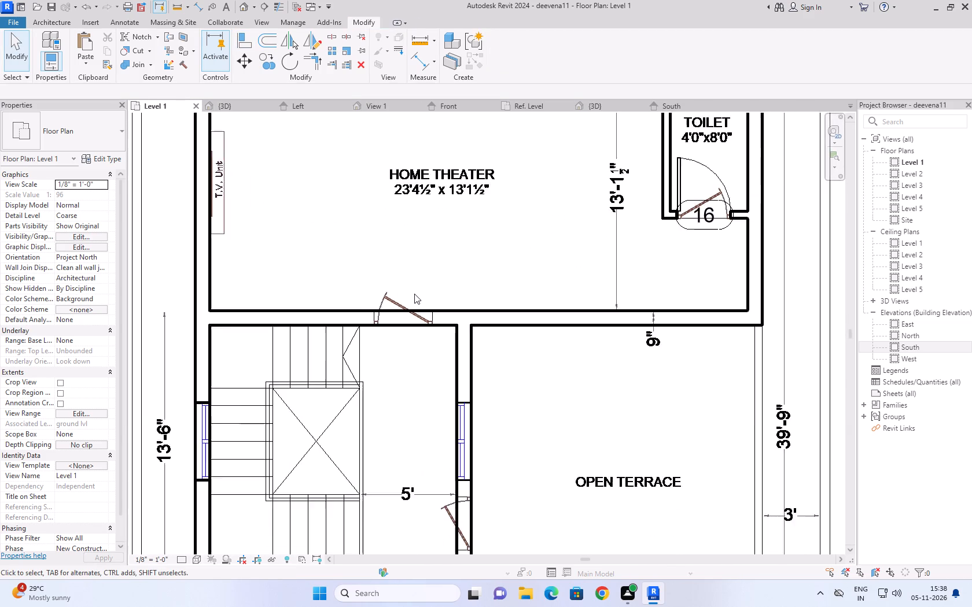
scroll(414, 294, down, 1)
middle_drag(414, 294, 408, 230)
scroll(408, 230, up, 3)
scroll(408, 230, down, 2)
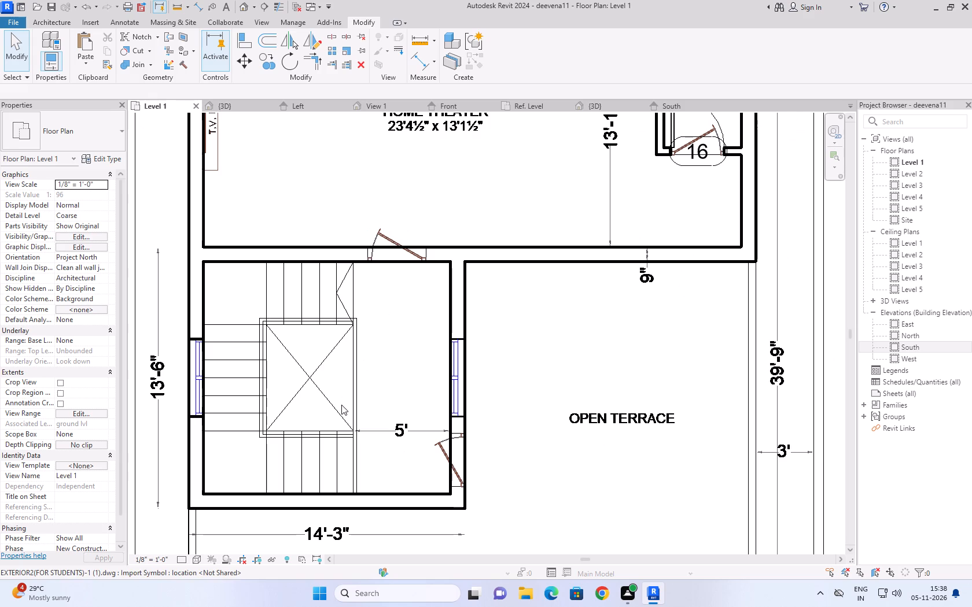
scroll(389, 396, up, 2)
middle_drag(389, 396, 401, 379)
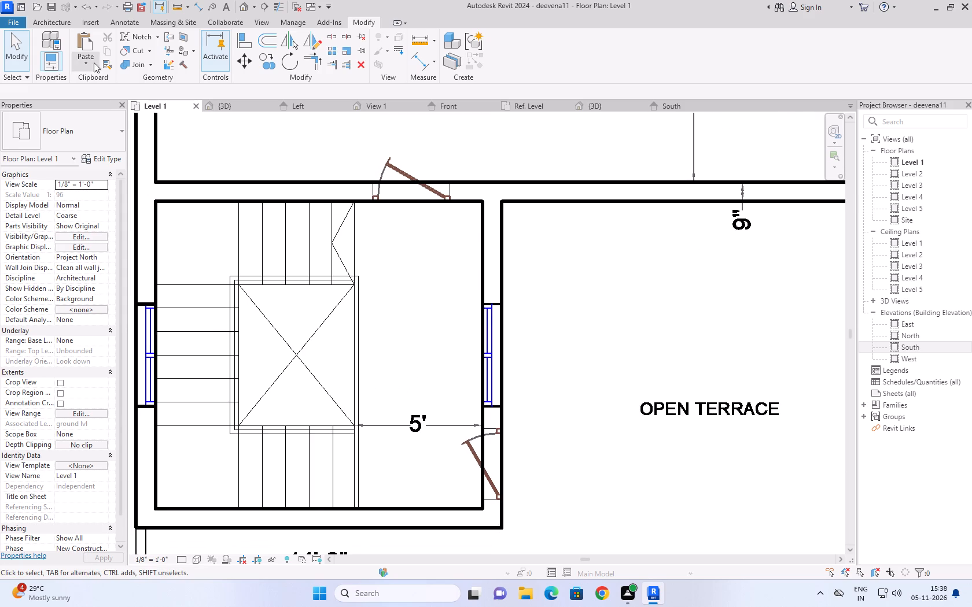
click(198, 5)
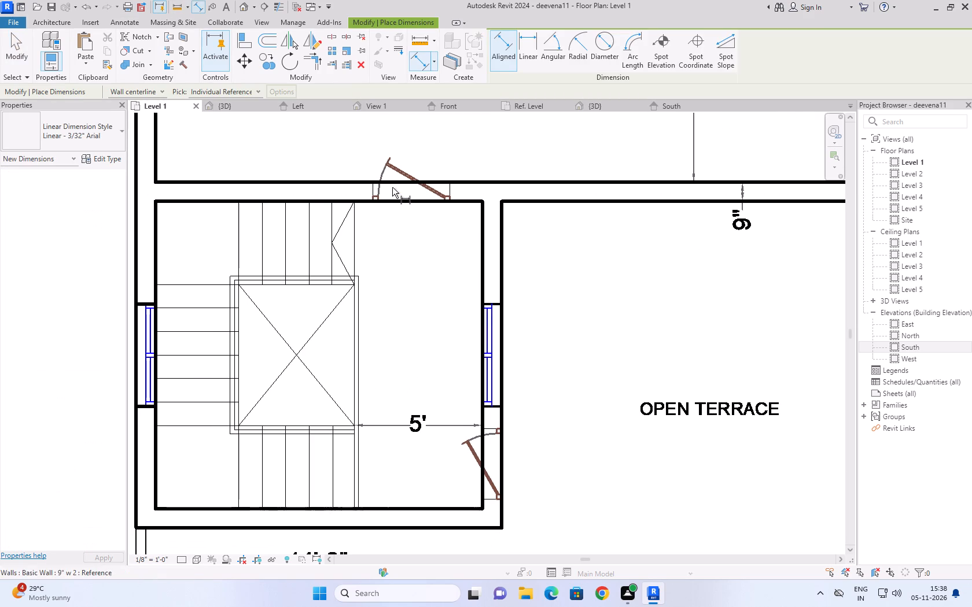
scroll(375, 184, up, 3)
click(374, 191)
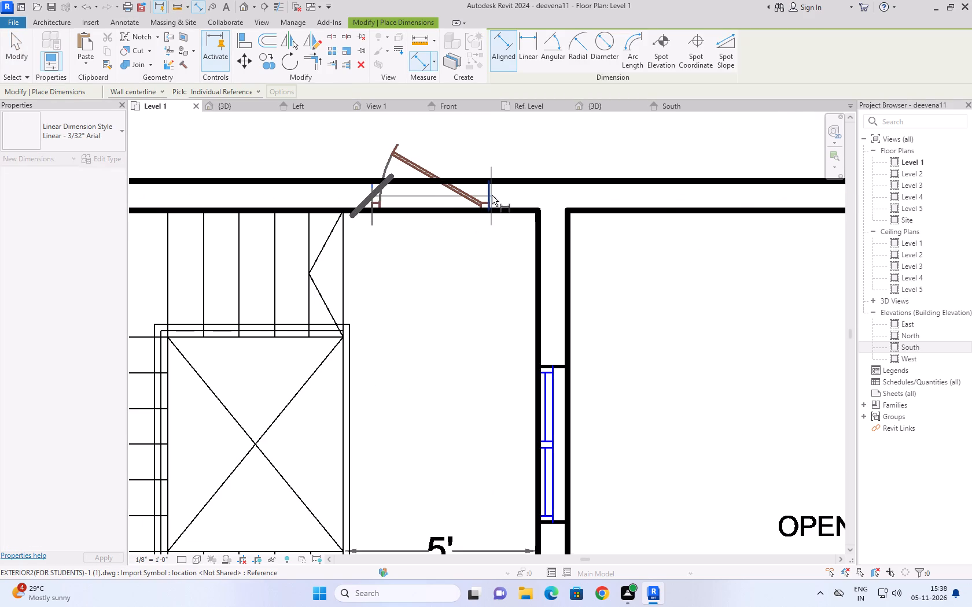
click(489, 194)
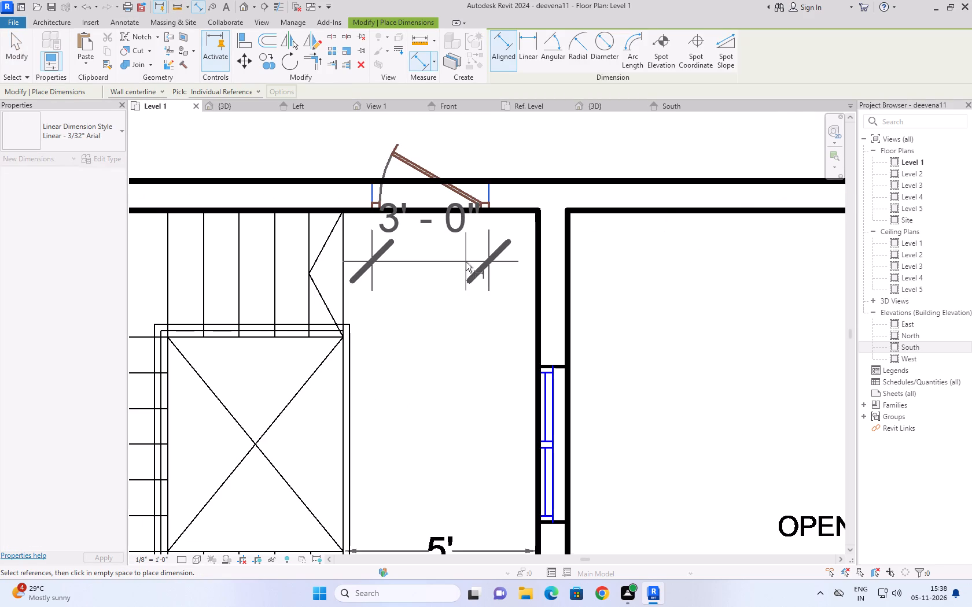
key(Escape)
Measure the opening width of the staircase's open terrace door again, without placing the dimension.
scroll(485, 364, down, 2)
middle_drag(484, 365, 444, 253)
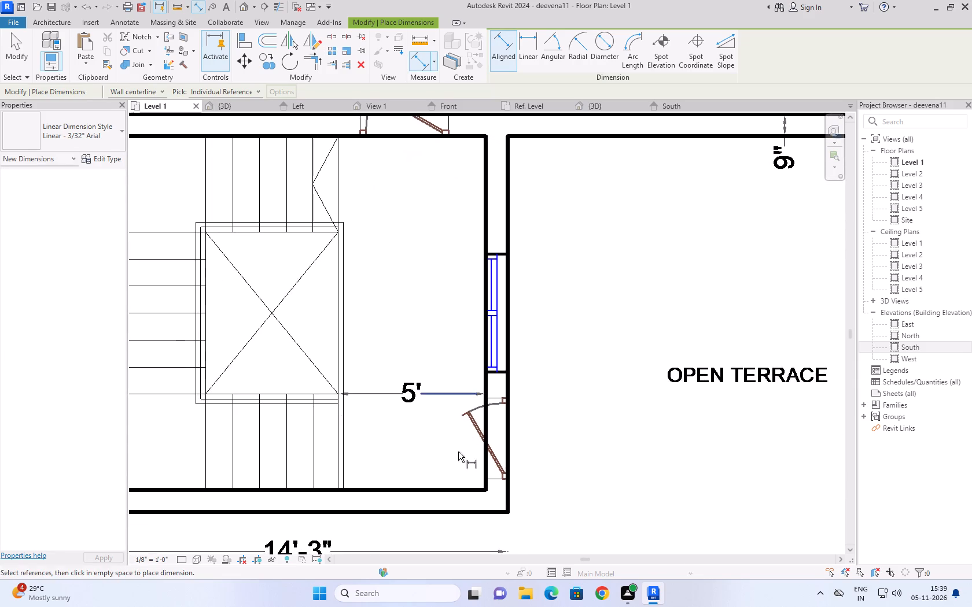
scroll(485, 464, up, 4)
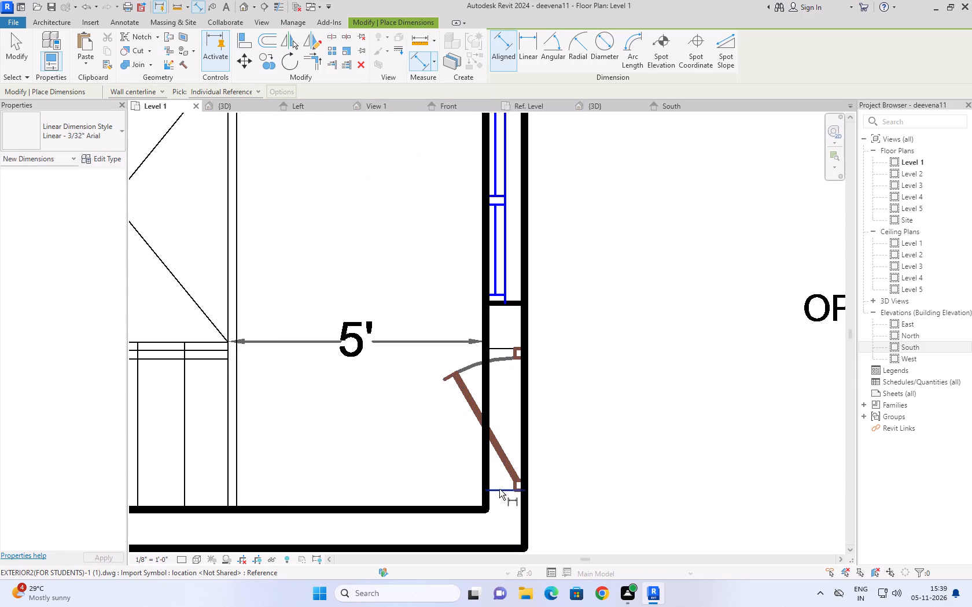
click(499, 489)
click(496, 349)
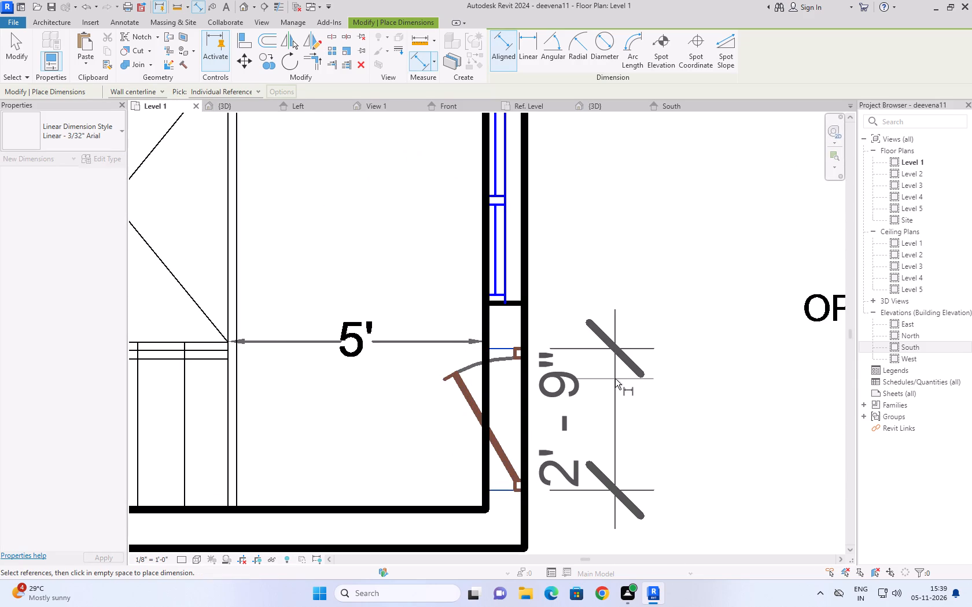
key(Escape)
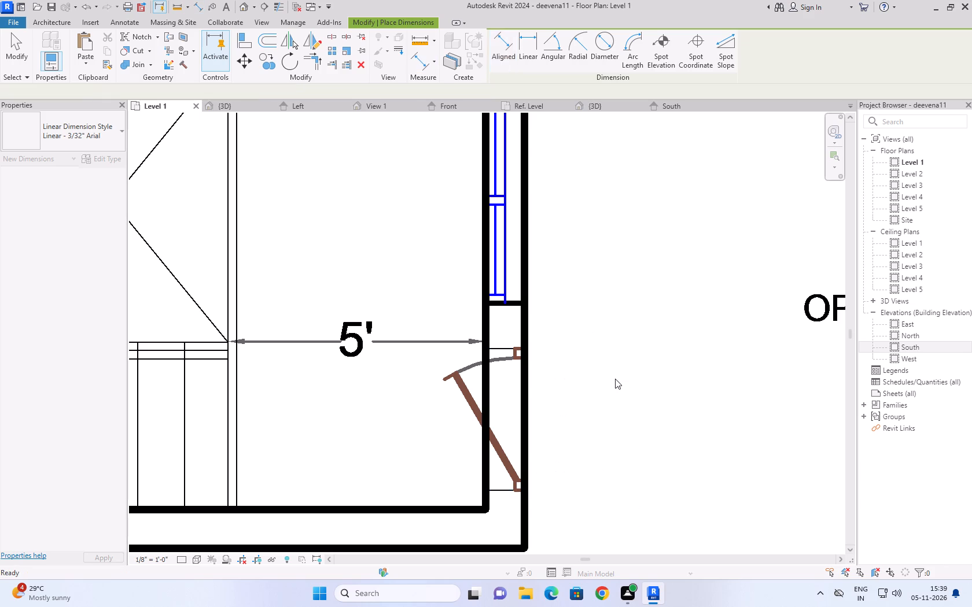
key(Escape)
key(Escape)
key(Escape)
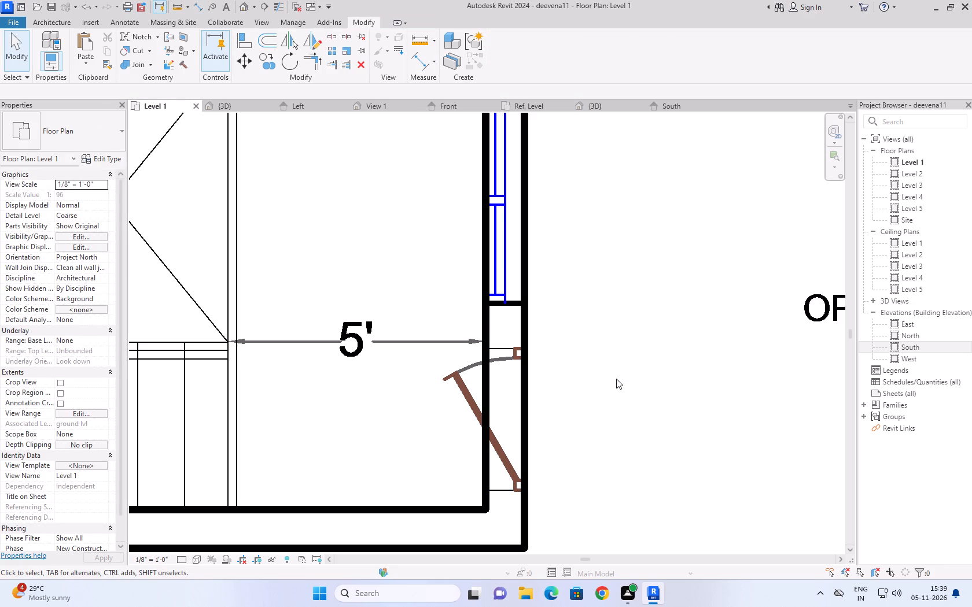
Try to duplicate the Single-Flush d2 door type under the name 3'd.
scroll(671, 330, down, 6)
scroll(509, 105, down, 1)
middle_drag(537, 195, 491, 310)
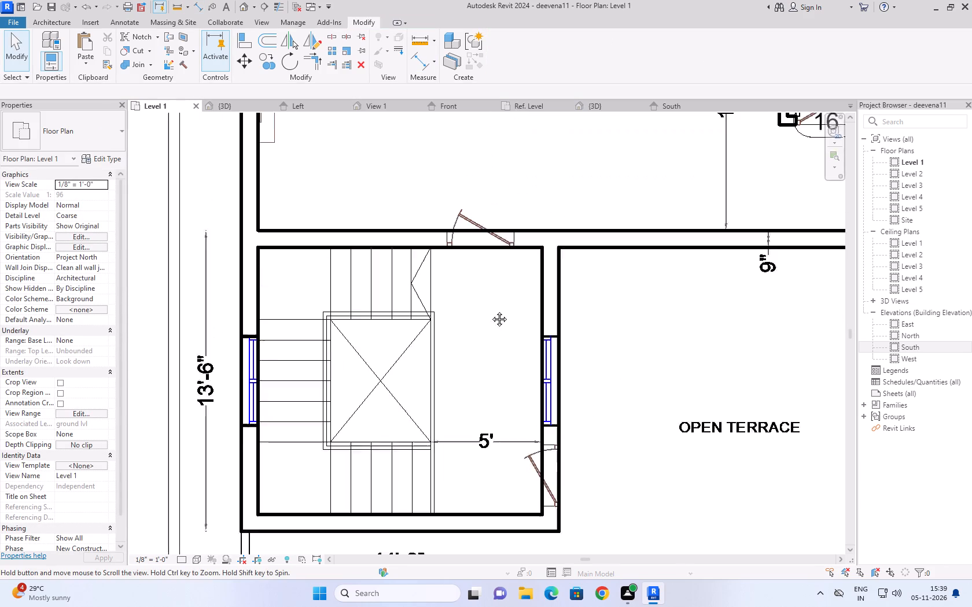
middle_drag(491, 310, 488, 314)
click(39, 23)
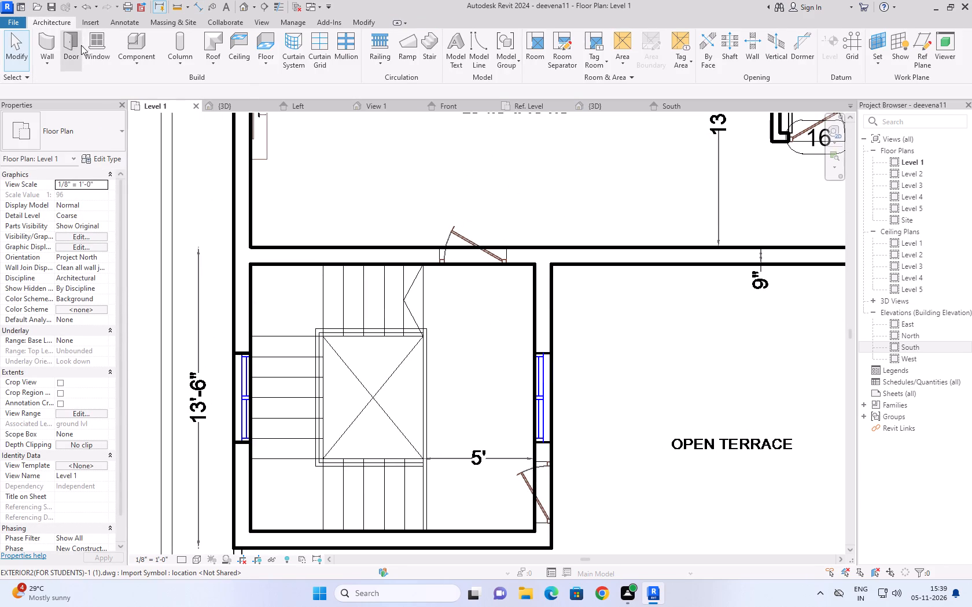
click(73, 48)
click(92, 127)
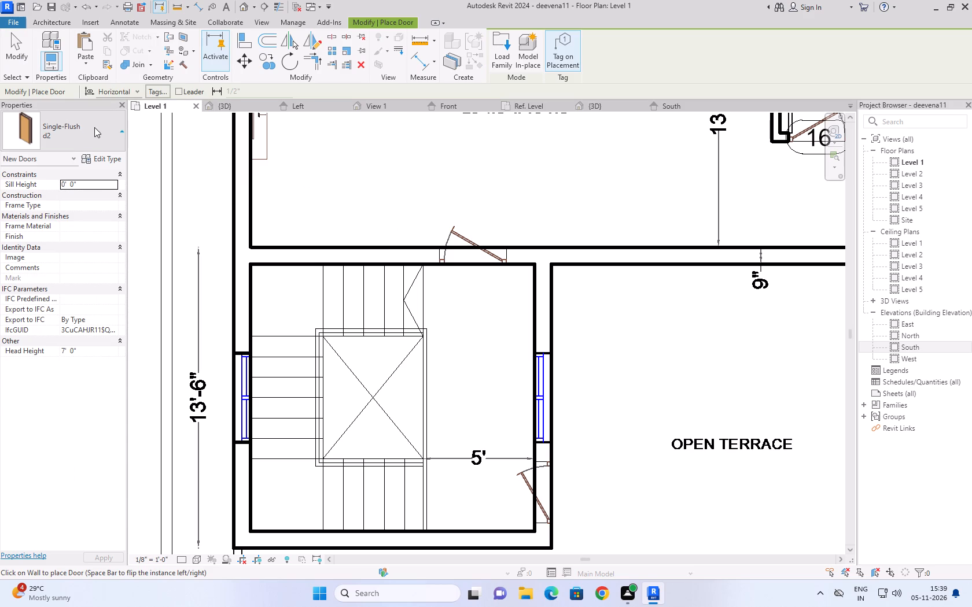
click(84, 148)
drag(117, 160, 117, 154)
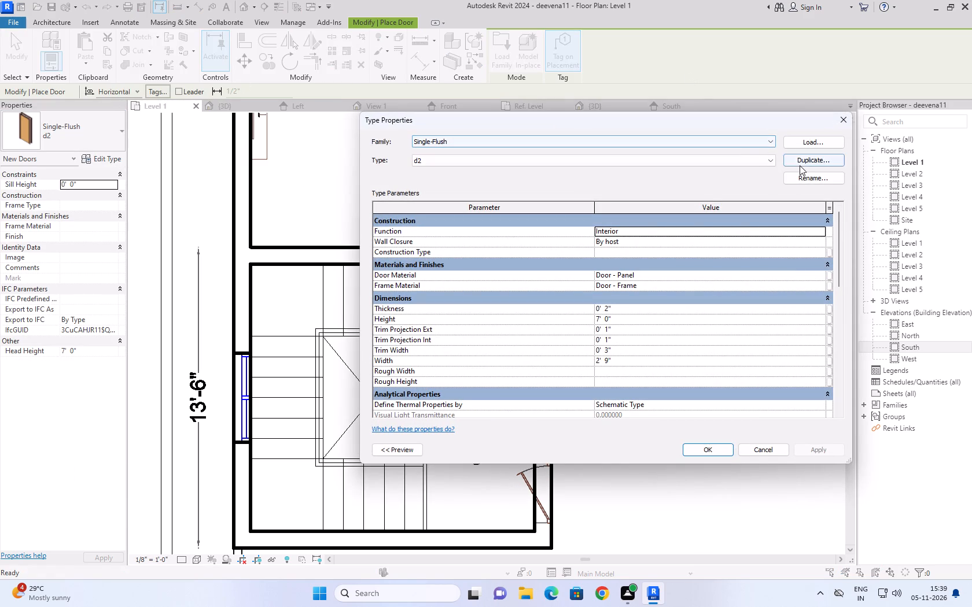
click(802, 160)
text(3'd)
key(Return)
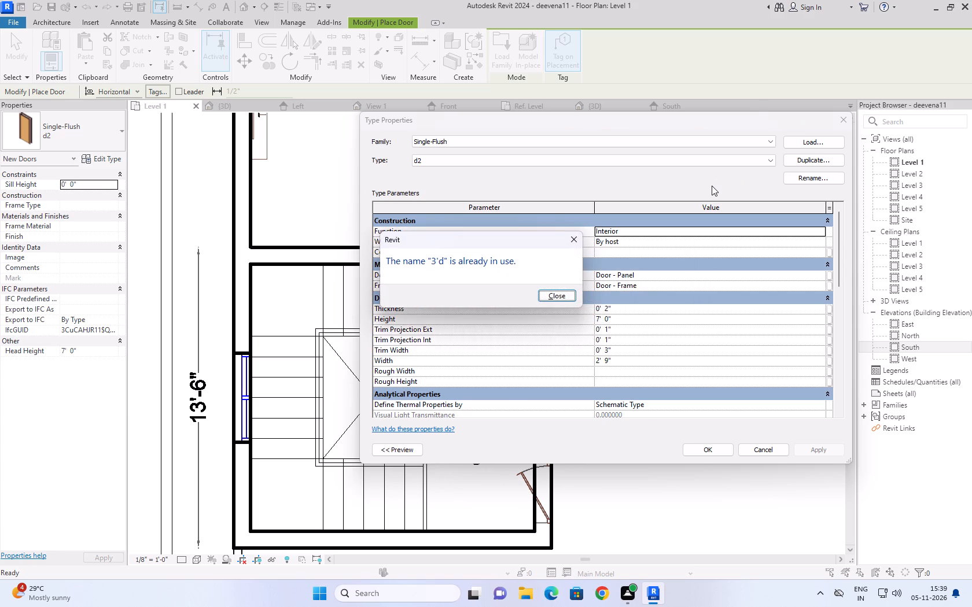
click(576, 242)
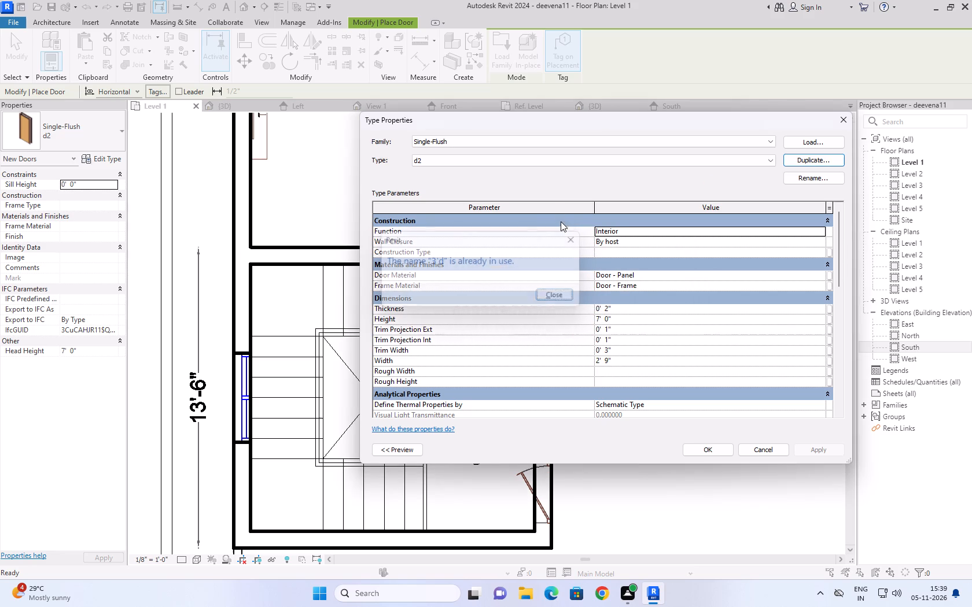
Place a Single-Flush 3'd door in the opening between the staircase and home theater, swinging into the home theater.
click(532, 161)
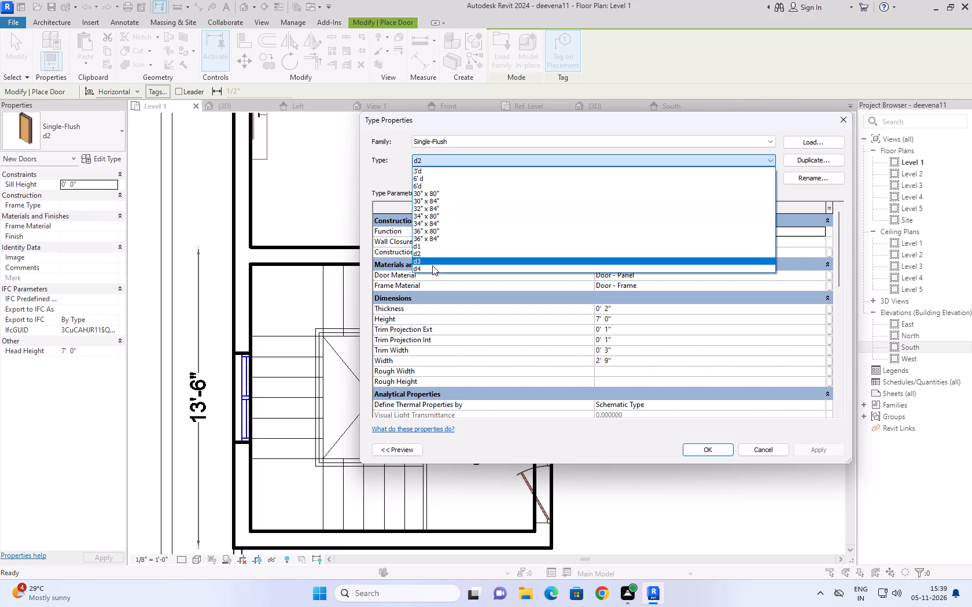
scroll(436, 236, down, 2)
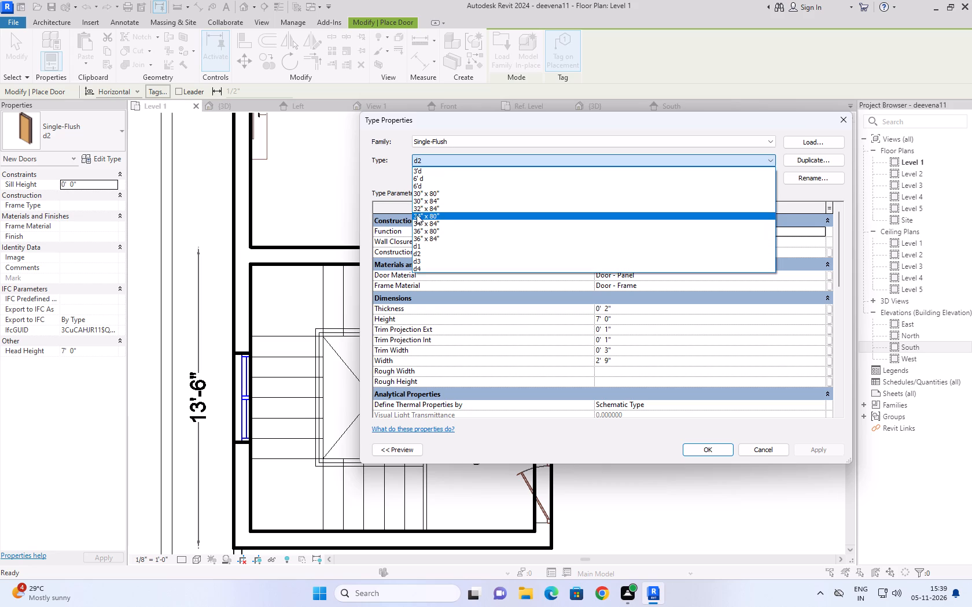
click(435, 173)
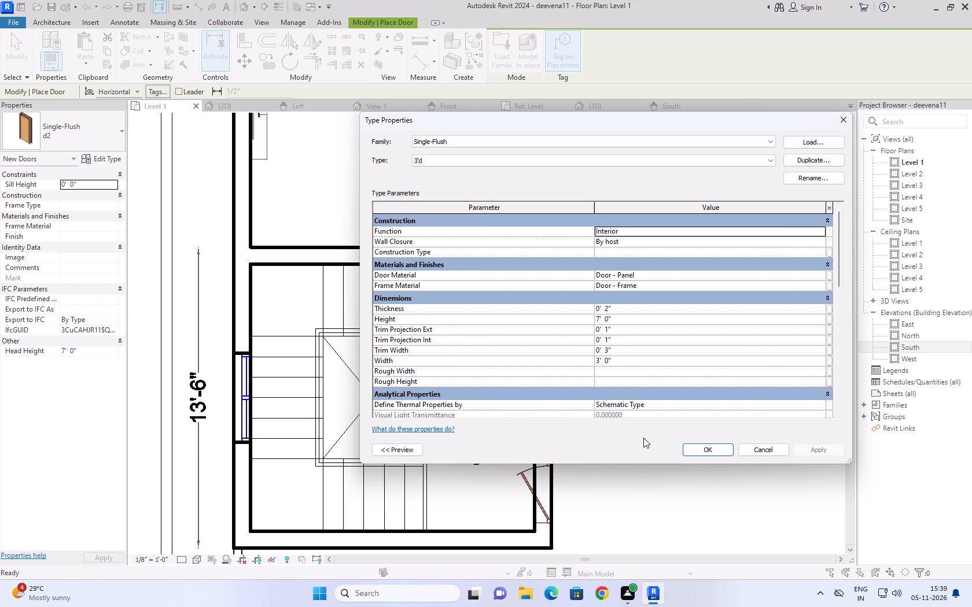
click(695, 453)
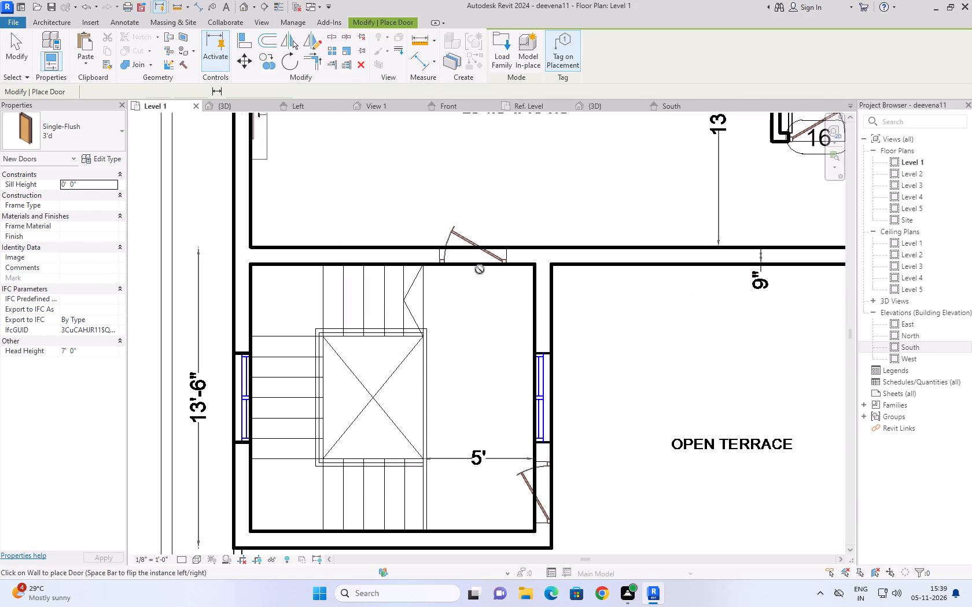
scroll(461, 255, up, 3)
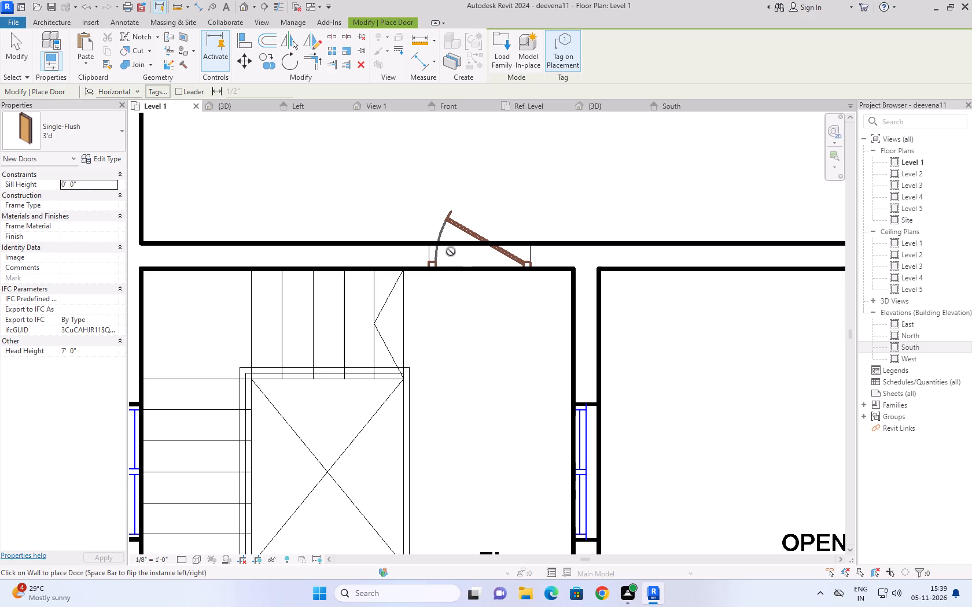
click(475, 240)
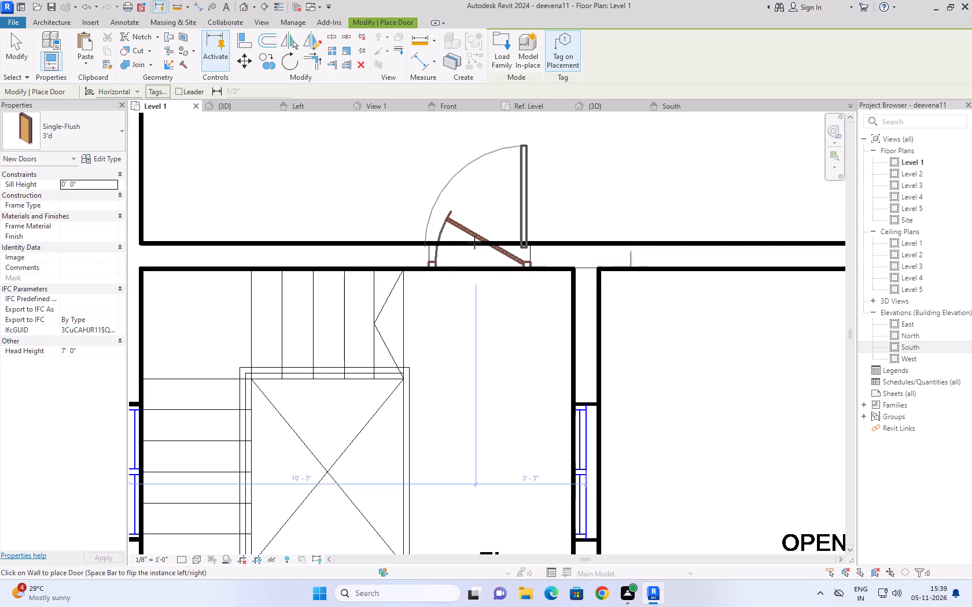
key(Escape)
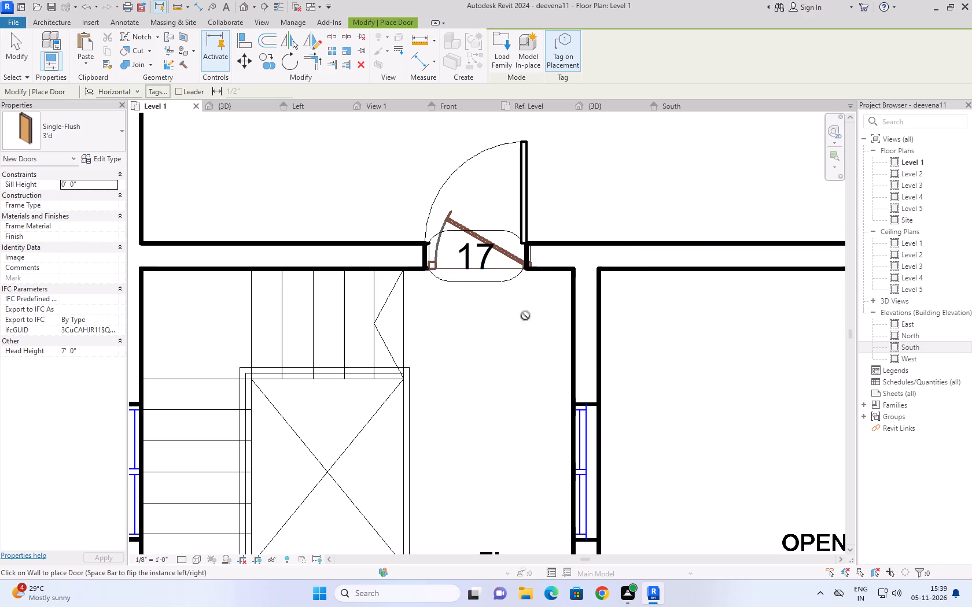
scroll(569, 197, up, 4)
key(Escape)
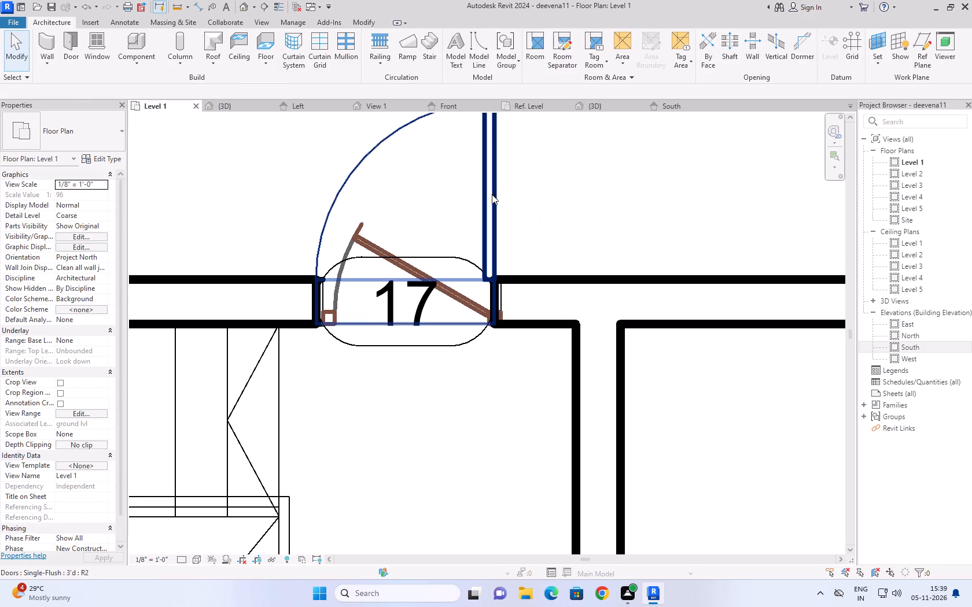
Align the home theater door's hinge-side edge with the edge of its opening on the imported plan.
click(492, 194)
scroll(523, 242, up, 4)
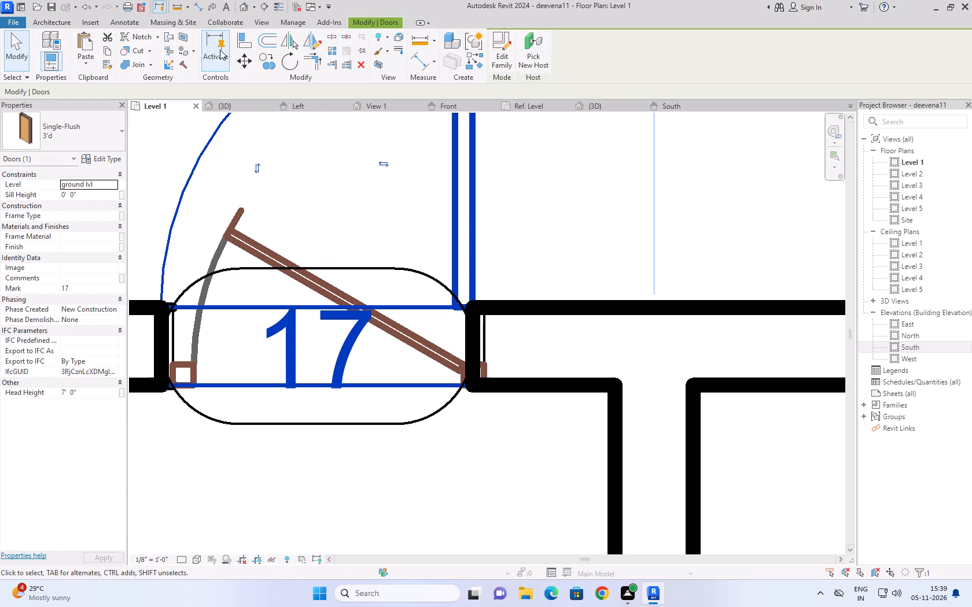
click(239, 36)
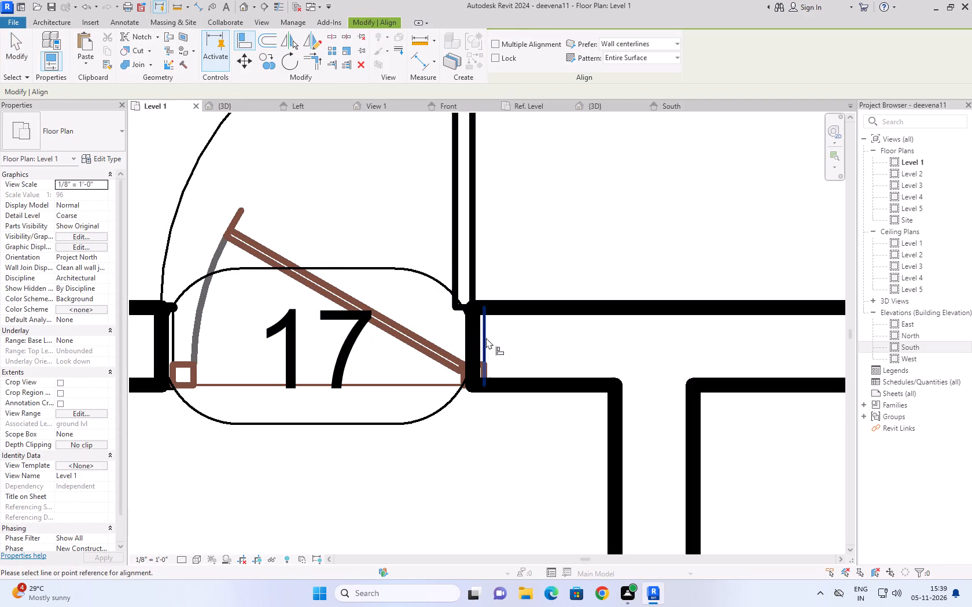
click(486, 338)
click(476, 275)
scroll(508, 250, down, 6)
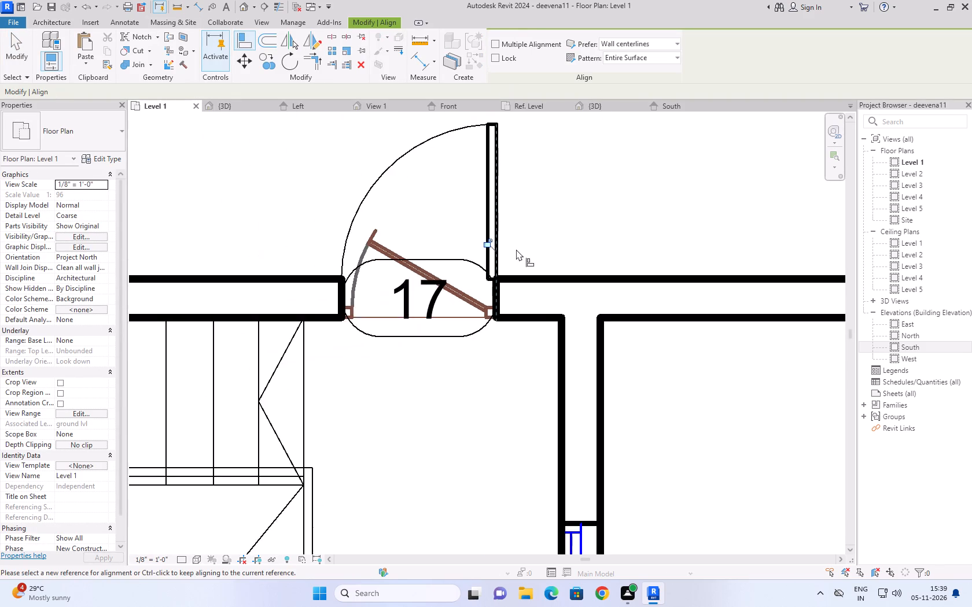
scroll(516, 249, down, 3)
scroll(494, 413, down, 3)
middle_drag(494, 413, 315, 353)
scroll(315, 353, down, 1)
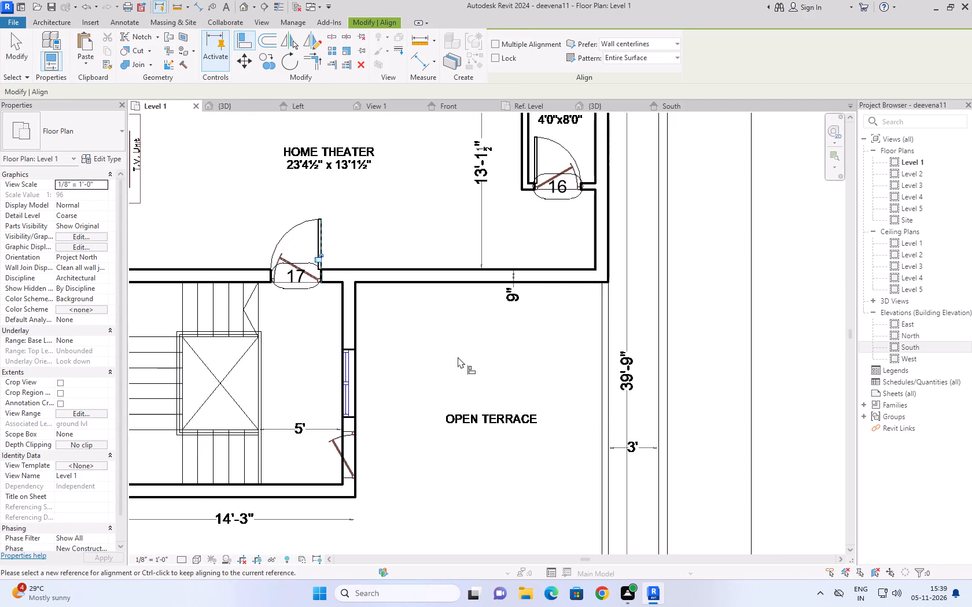
scroll(458, 357, down, 3)
middle_drag(458, 357, 465, 347)
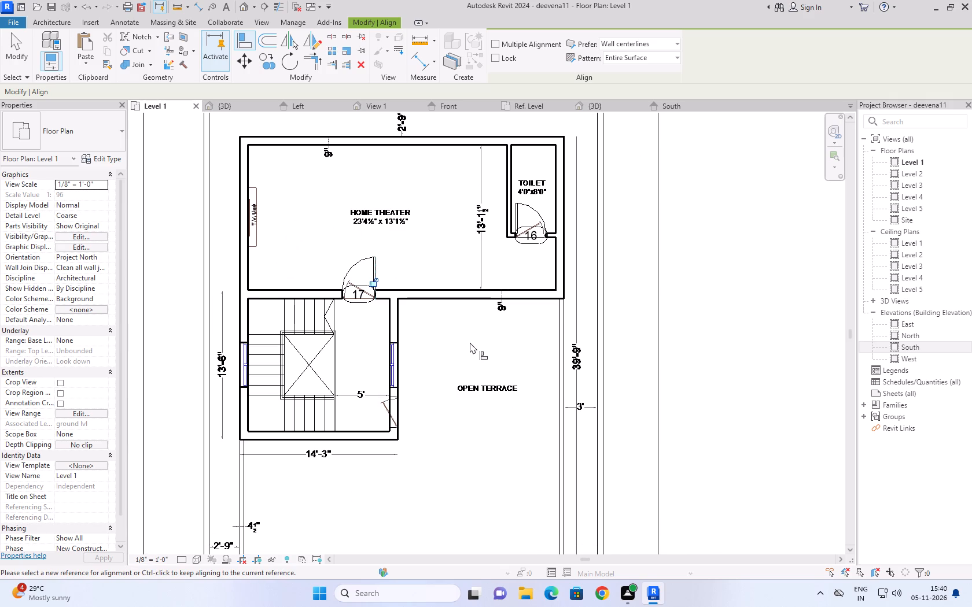
key(Escape)
key(Escape)
key(Escape)
key(Escape)
key(Escape)
key(Escape)
key(Escape)
key(Escape)
key(Escape)
key(Escape)
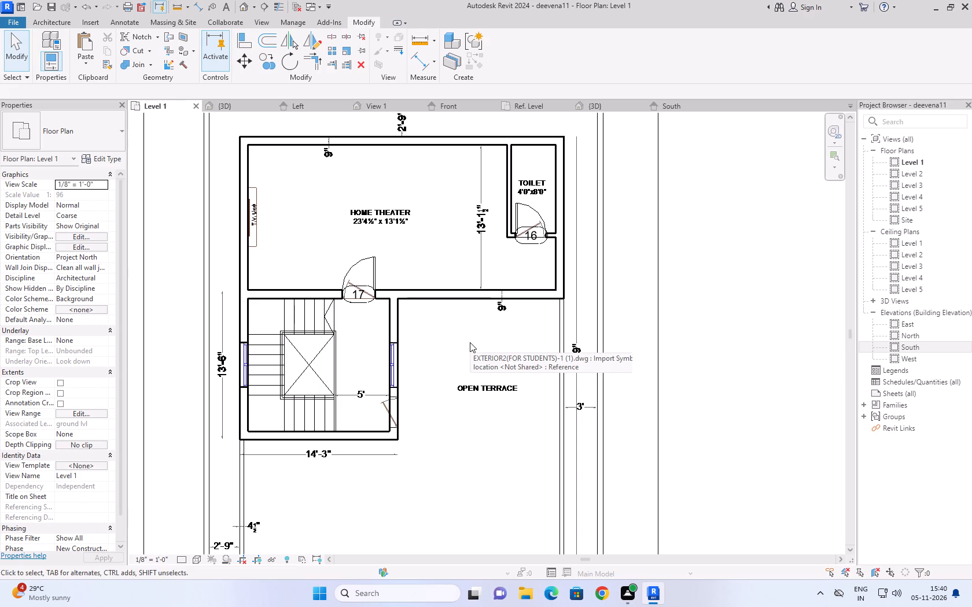
Place a Single-Flush d2 door in the staircase's open terrace opening, flipped to match the plan's hinge side and swinging into the staircase.
scroll(554, 228, down, 2)
scroll(535, 287, down, 2)
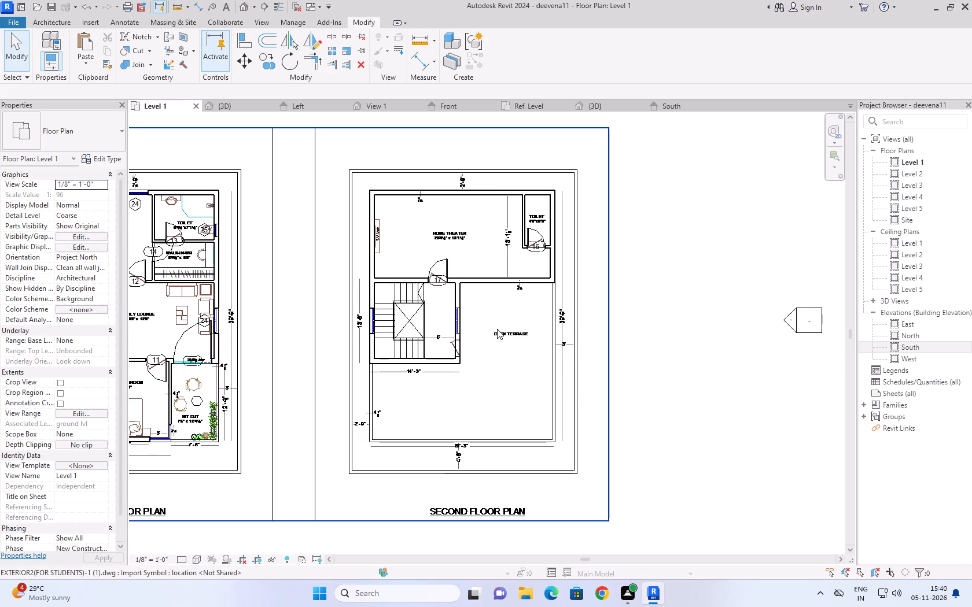
scroll(497, 329, up, 1)
middle_drag(497, 329, 582, 311)
scroll(314, 340, down, 3)
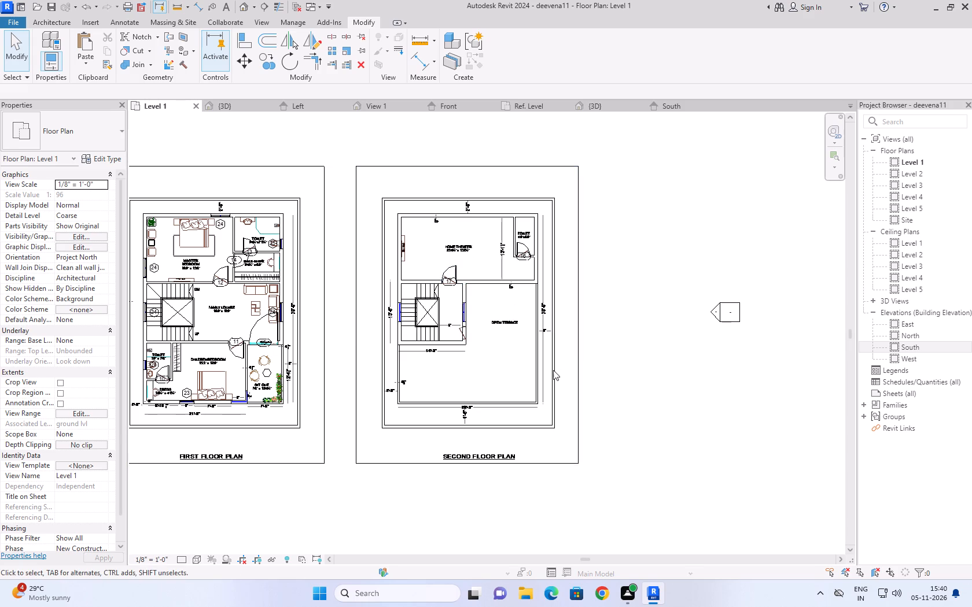
scroll(485, 344, up, 11)
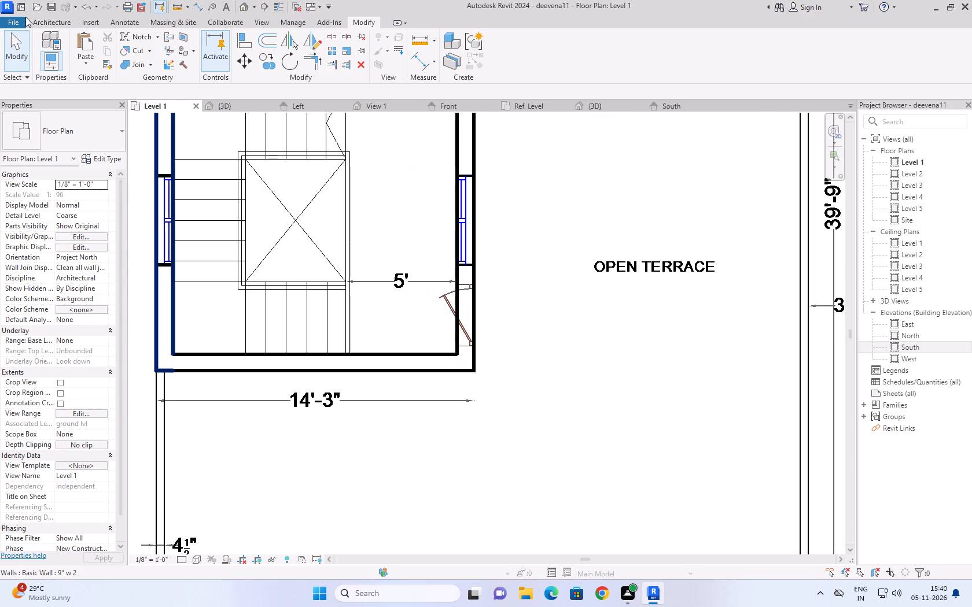
click(64, 18)
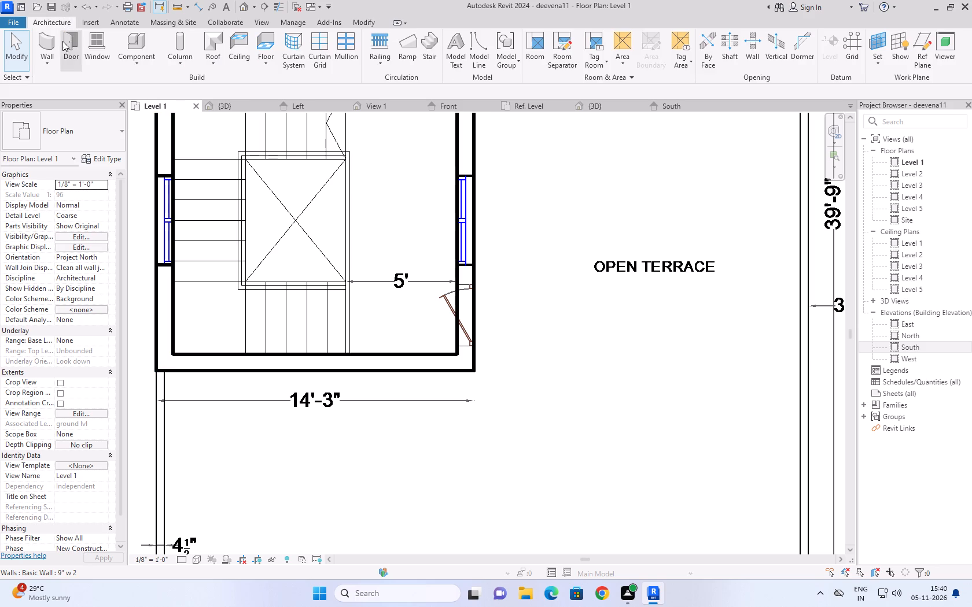
click(62, 51)
click(98, 143)
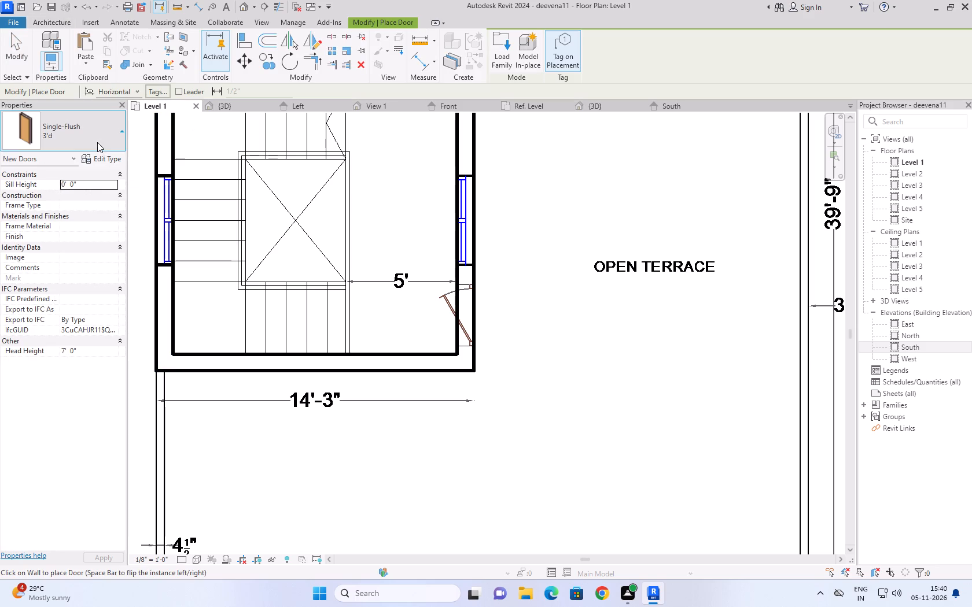
scroll(46, 276, down, 4)
scroll(46, 276, up, 10)
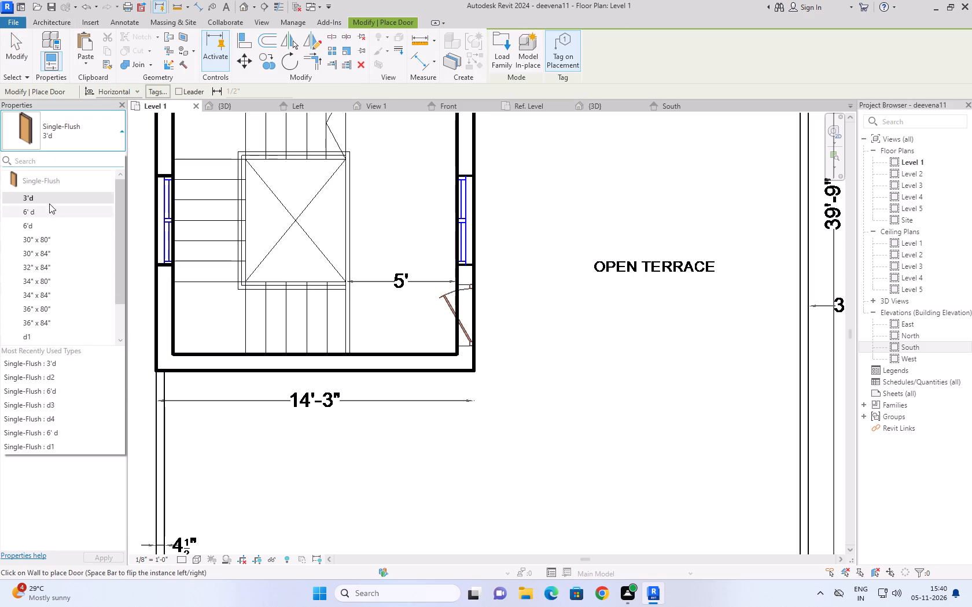
scroll(51, 199, down, 10)
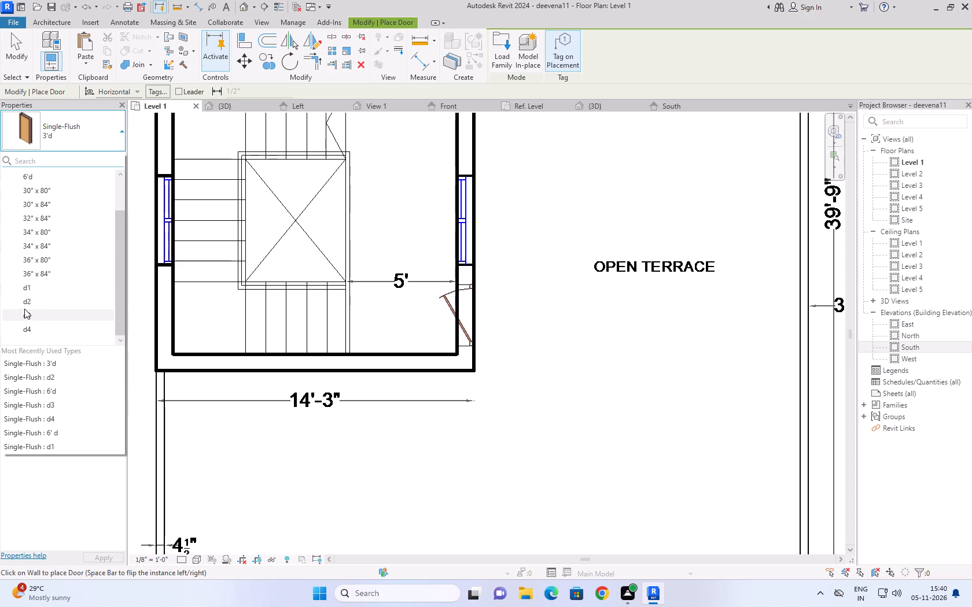
click(39, 301)
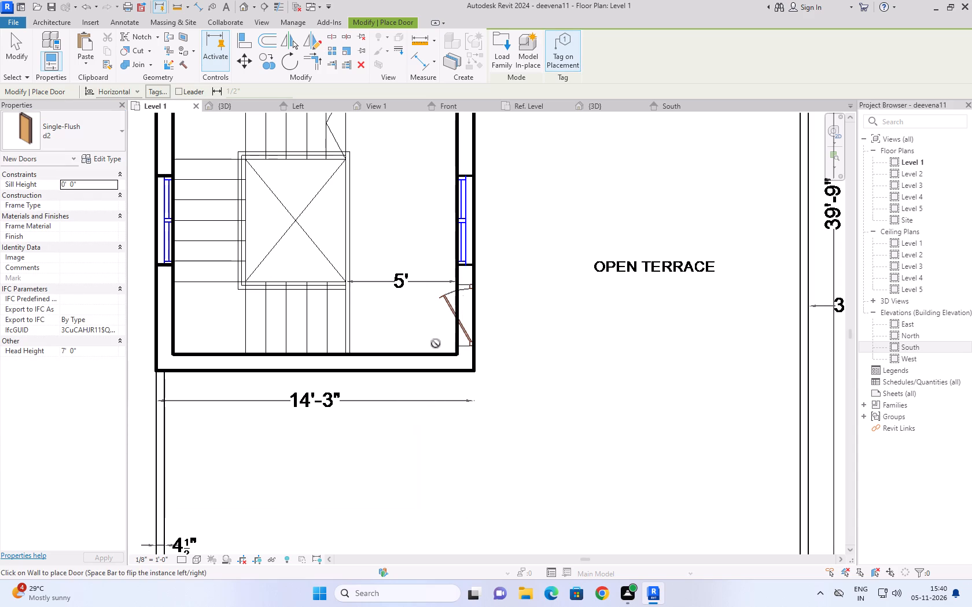
scroll(453, 326, up, 4)
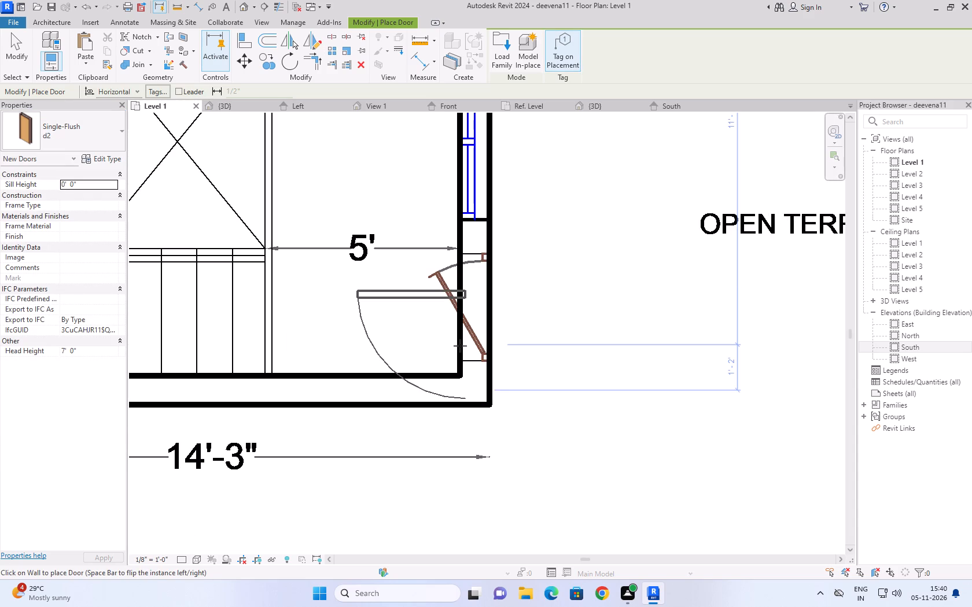
key(space)
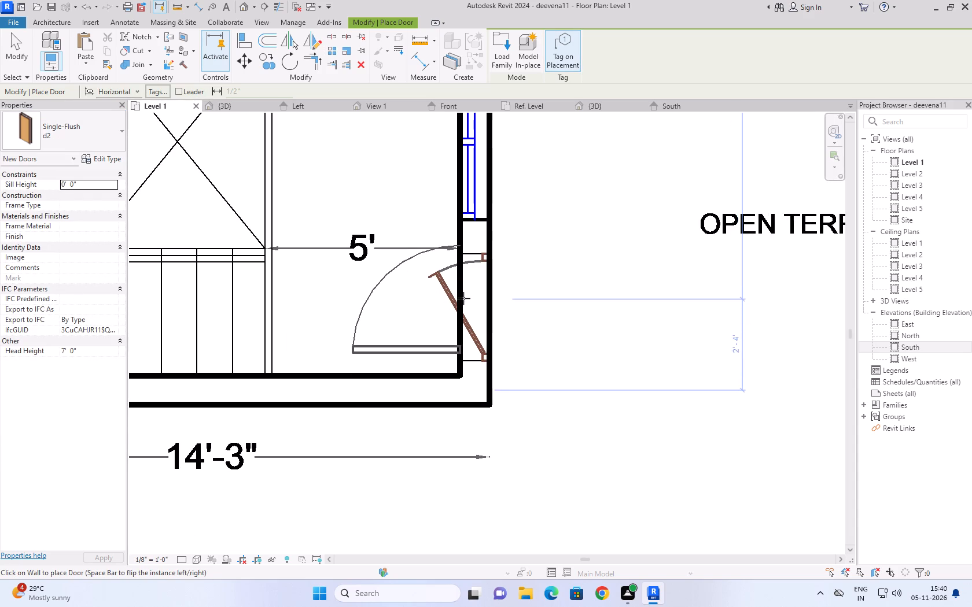
click(463, 290)
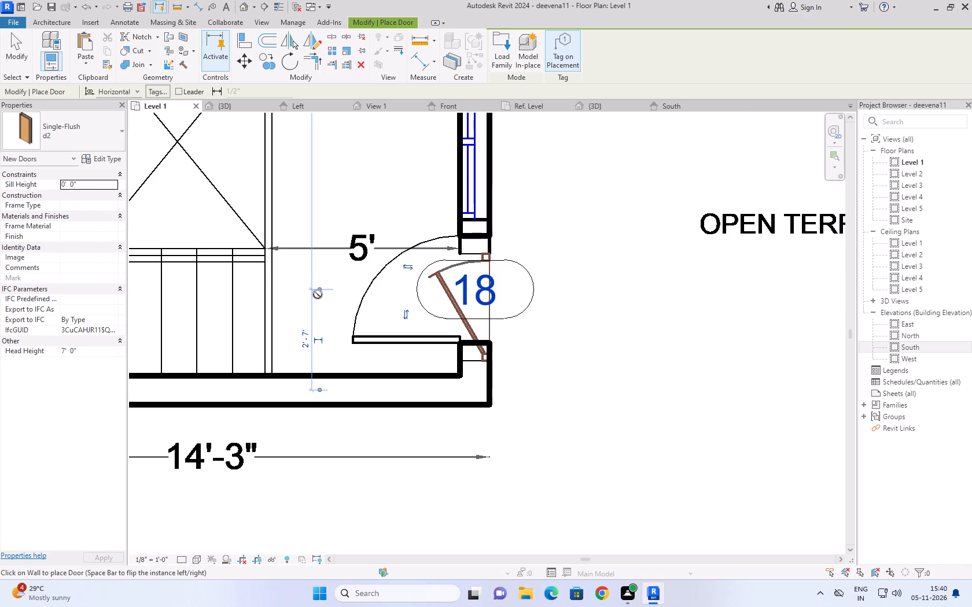
key(Escape)
key(Escape)
Align the staircase's open terrace door with the hinge-side edge of its opening on the imported plan.
click(355, 334)
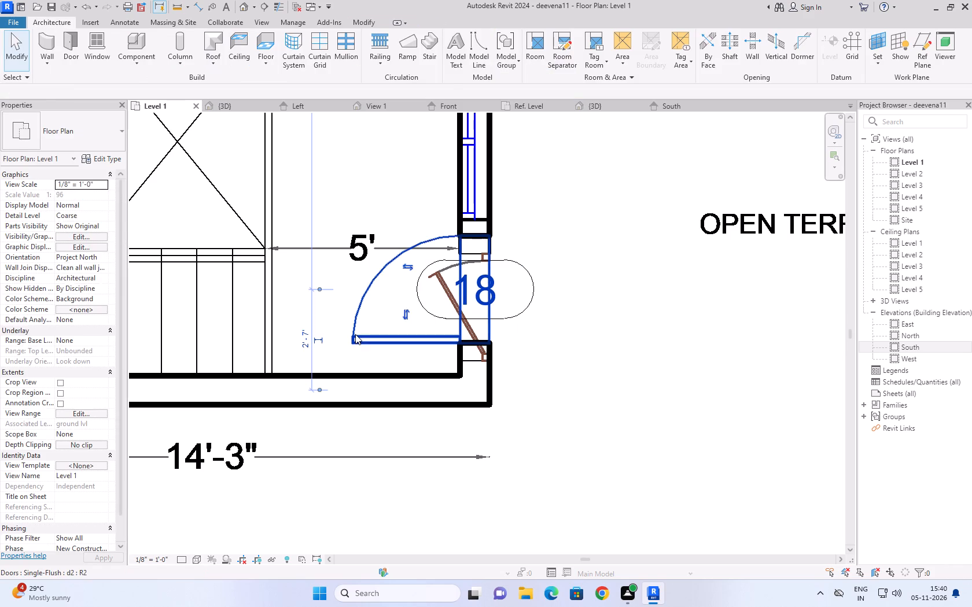
click(246, 45)
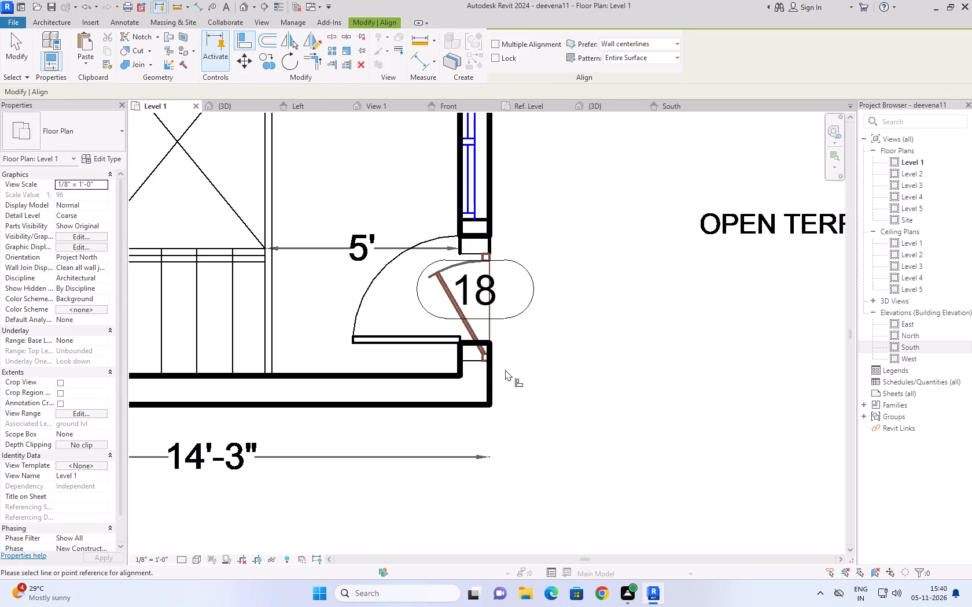
scroll(503, 364, up, 3)
click(454, 360)
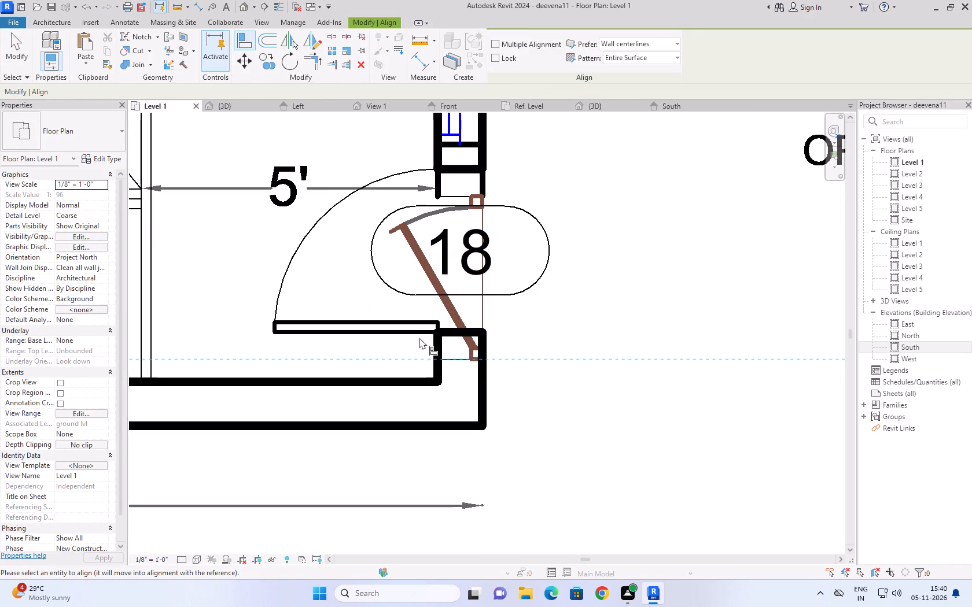
click(422, 334)
key(Escape)
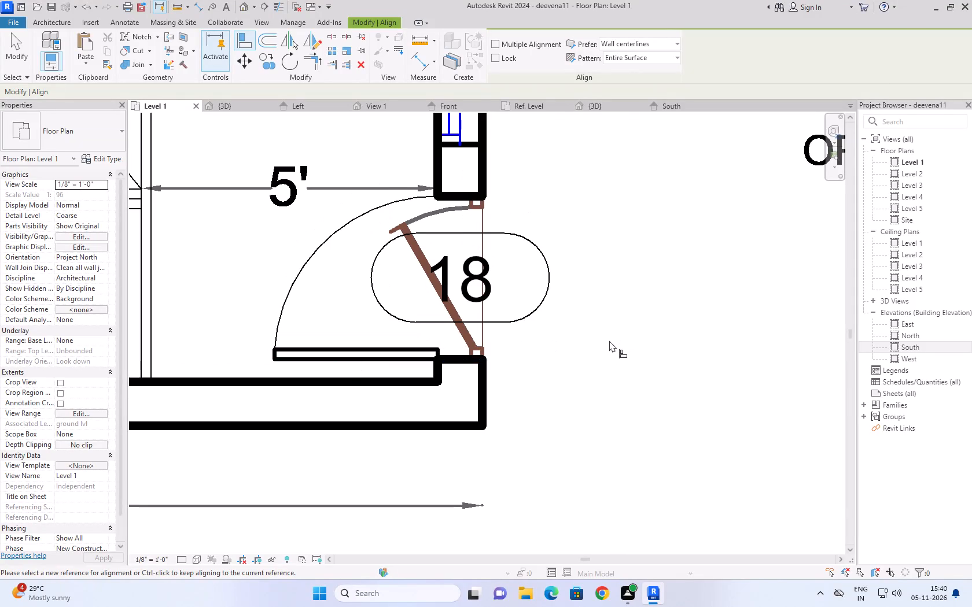
key(Escape)
key(Escape)
Review the second floor plan around the home theater, toilet, staircase and open terrace.
scroll(593, 351, down, 11)
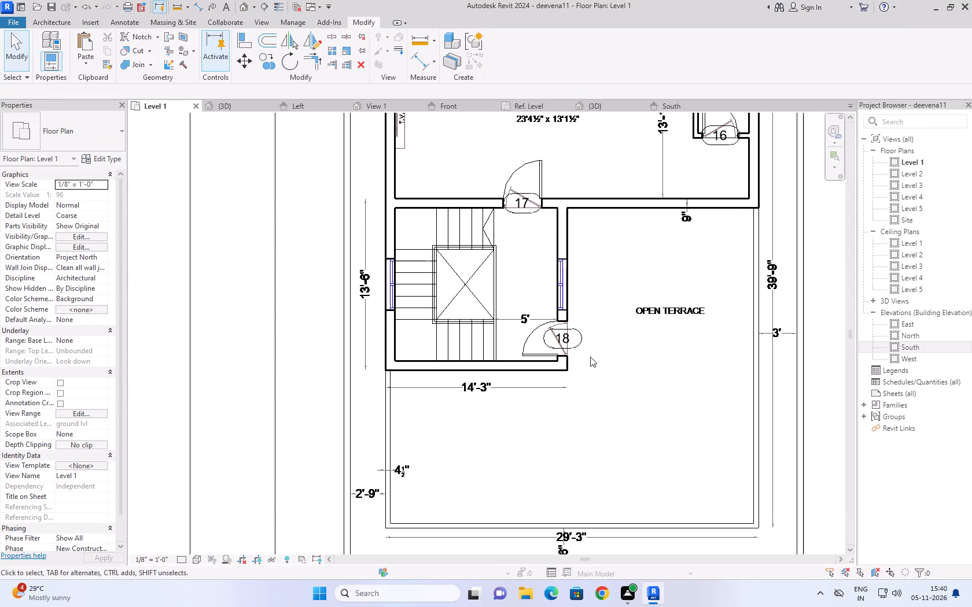
middle_drag(579, 359, 538, 405)
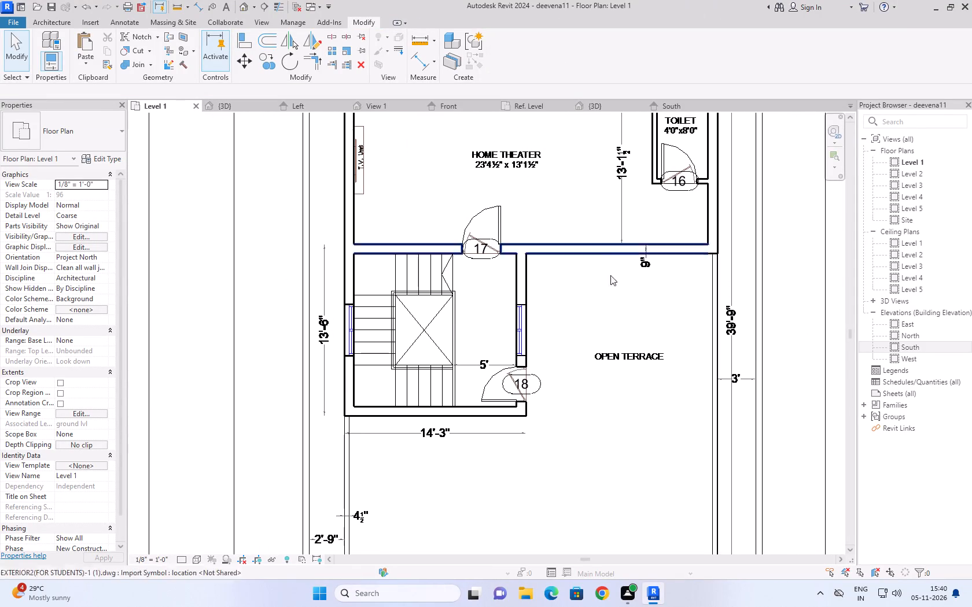
scroll(605, 317, down, 1)
scroll(605, 317, up, 1)
middle_drag(605, 317, 565, 353)
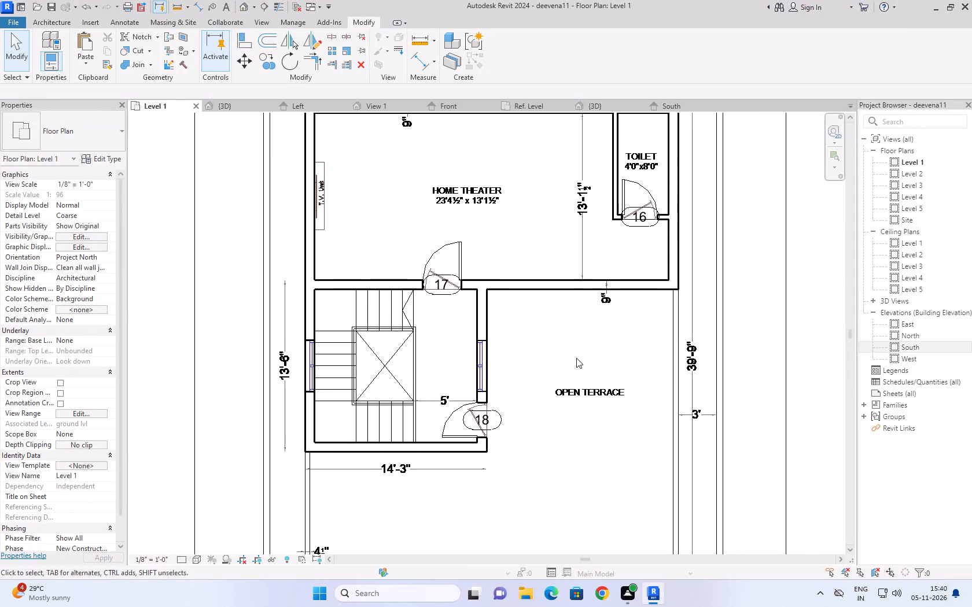
scroll(616, 344, down, 2)
scroll(573, 332, up, 1)
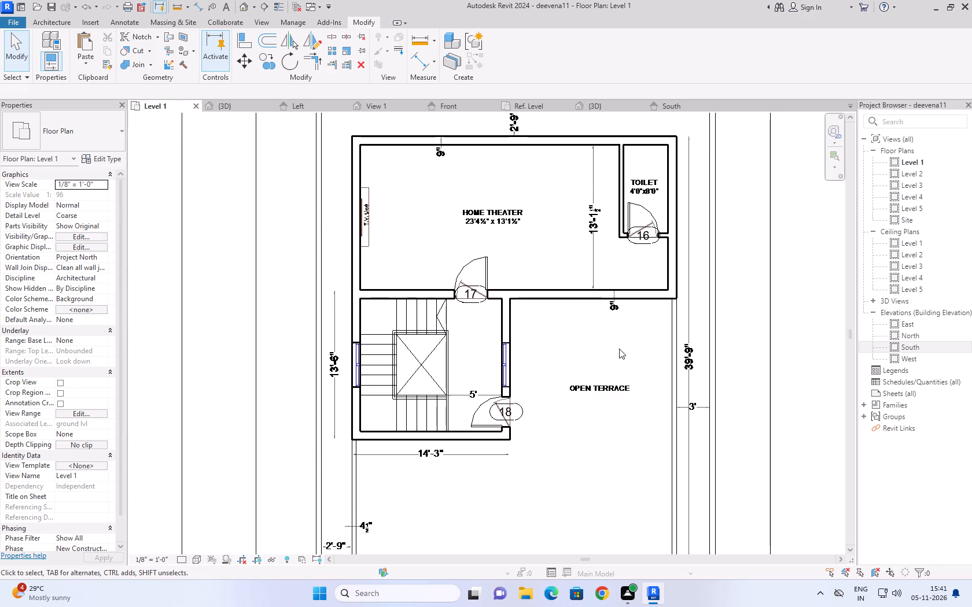
scroll(594, 342, up, 1)
middle_drag(588, 344, 548, 370)
scroll(548, 370, down, 1)
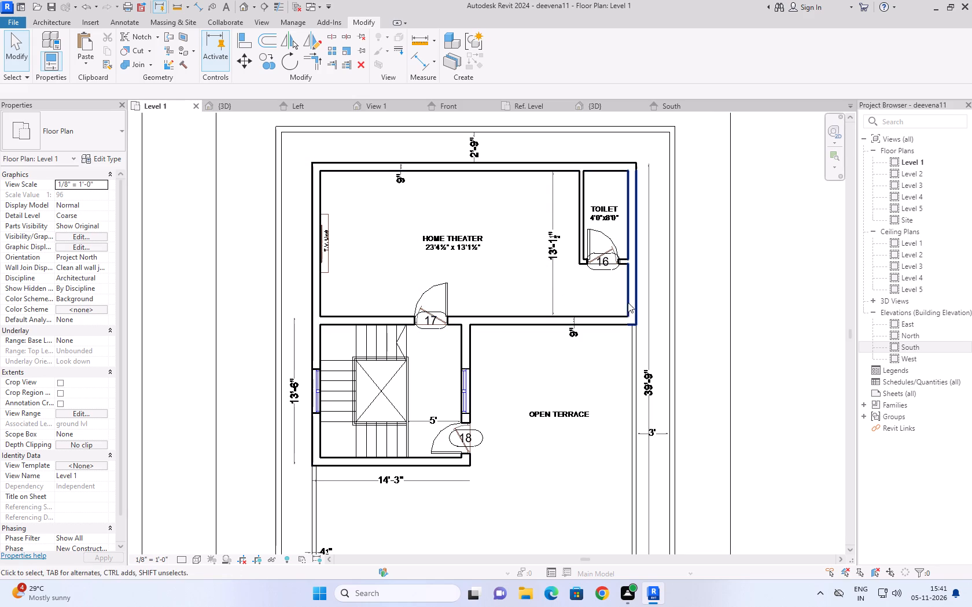
middle_drag(503, 380, 529, 302)
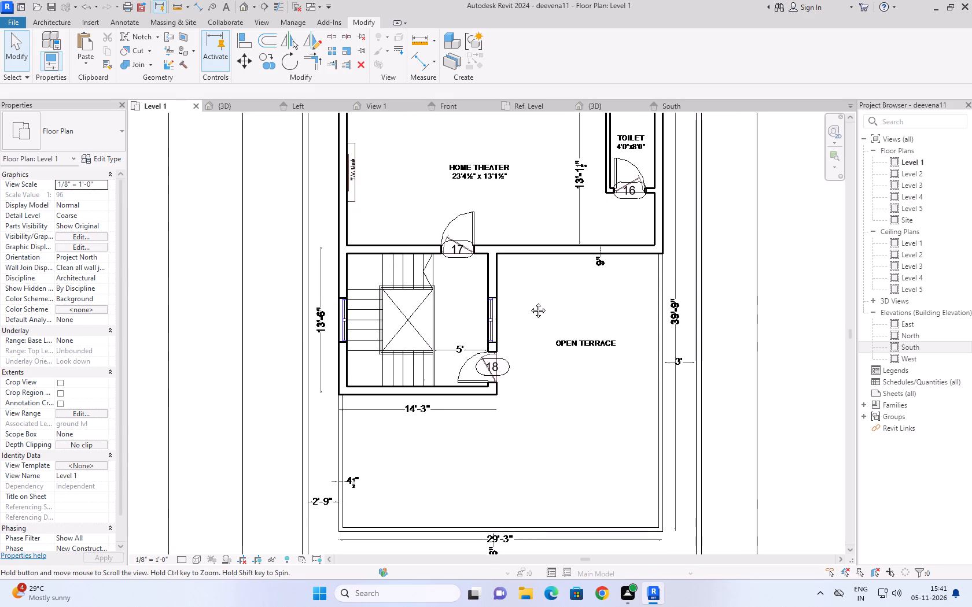
middle_drag(529, 302, 514, 257)
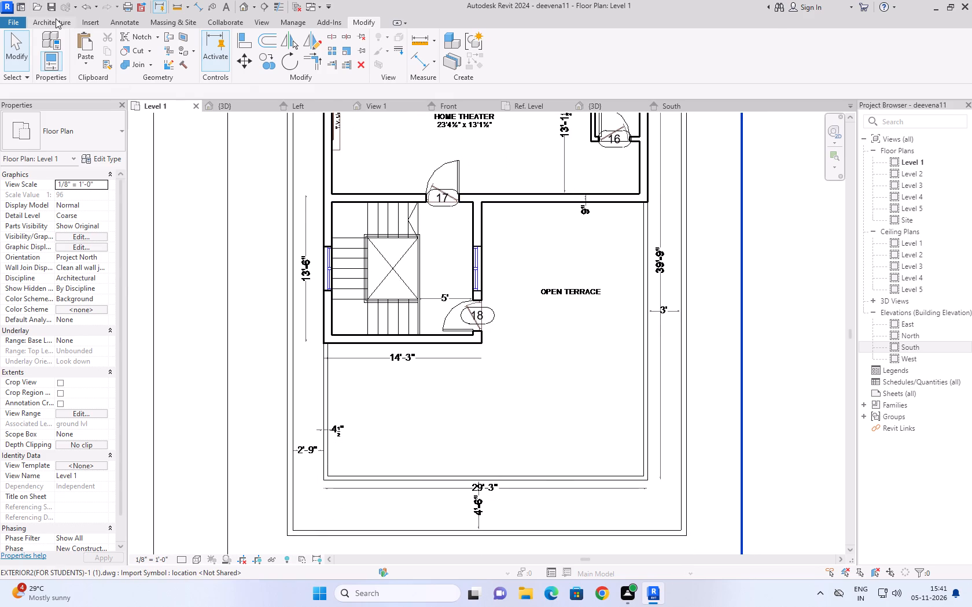
Measure the width of the window opening in the staircase's outer wall, opposite the open terrace.
click(56, 18)
click(93, 50)
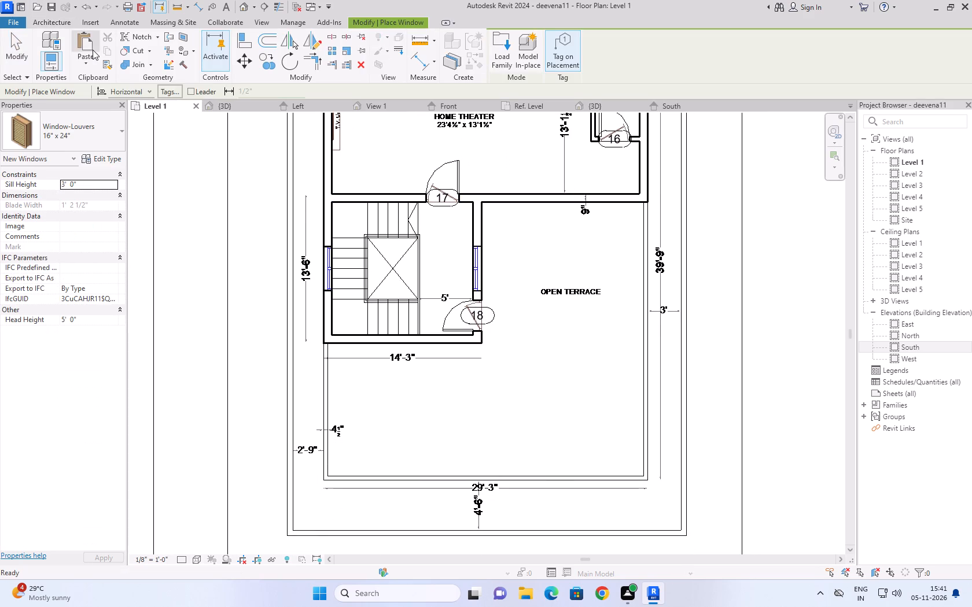
click(201, 5)
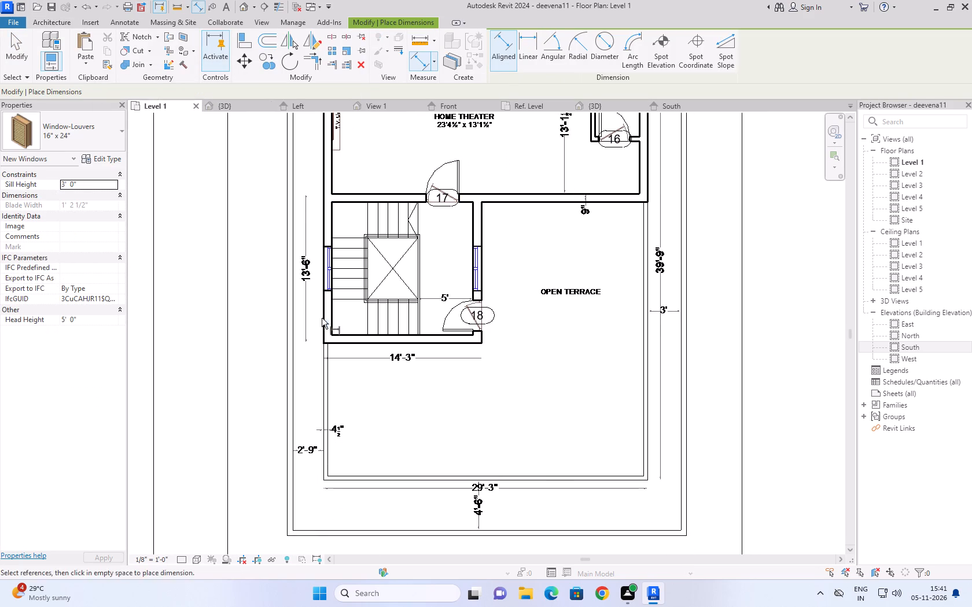
scroll(299, 257, up, 8)
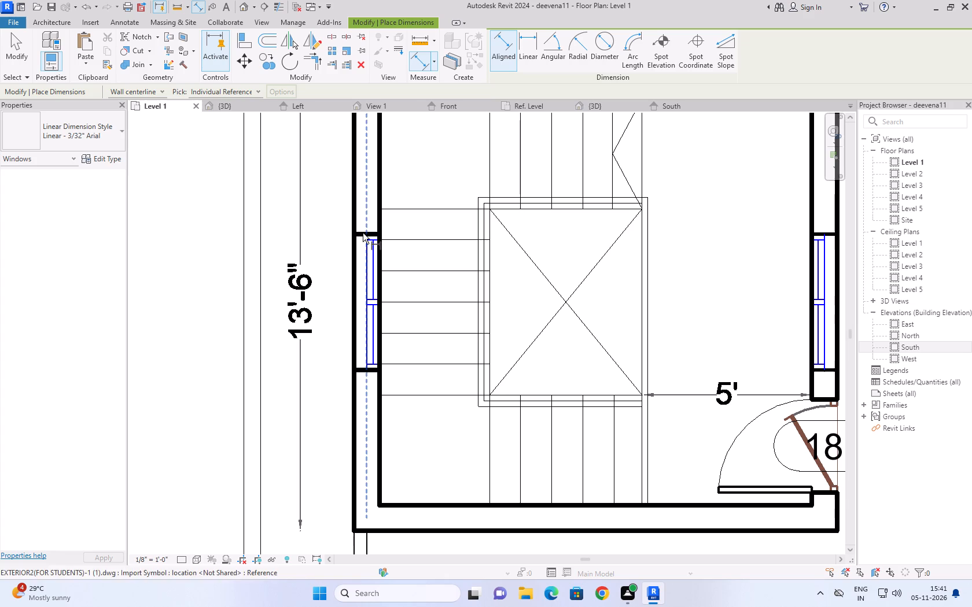
click(360, 234)
click(360, 371)
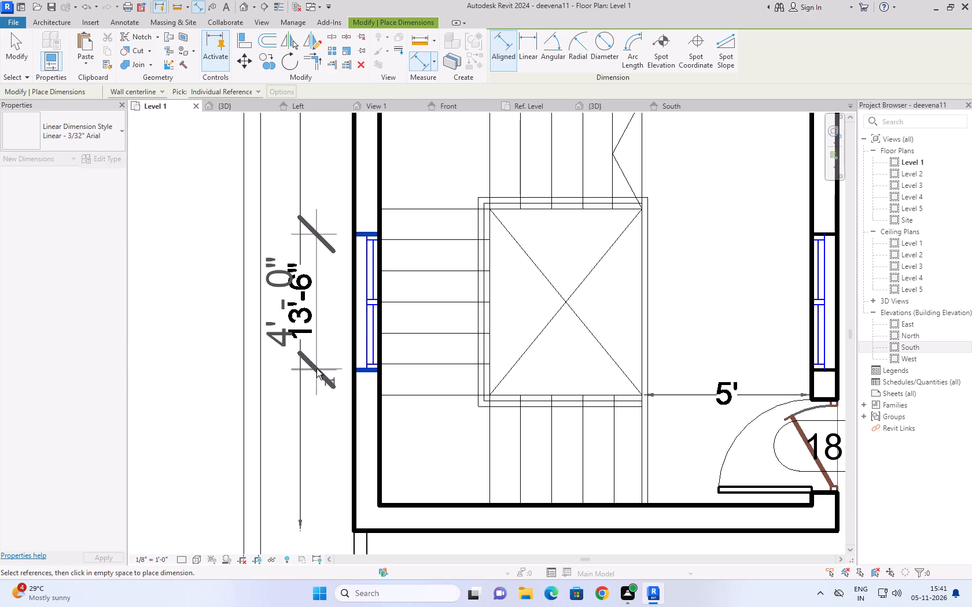
middle_drag(244, 365, 360, 406)
key(Escape)
key(Escape)
Place a 4' Window-Double-Hung in the staircase's terrace-side wall and another in its opposite outer wall, near their plan openings.
scroll(275, 394, down, 1)
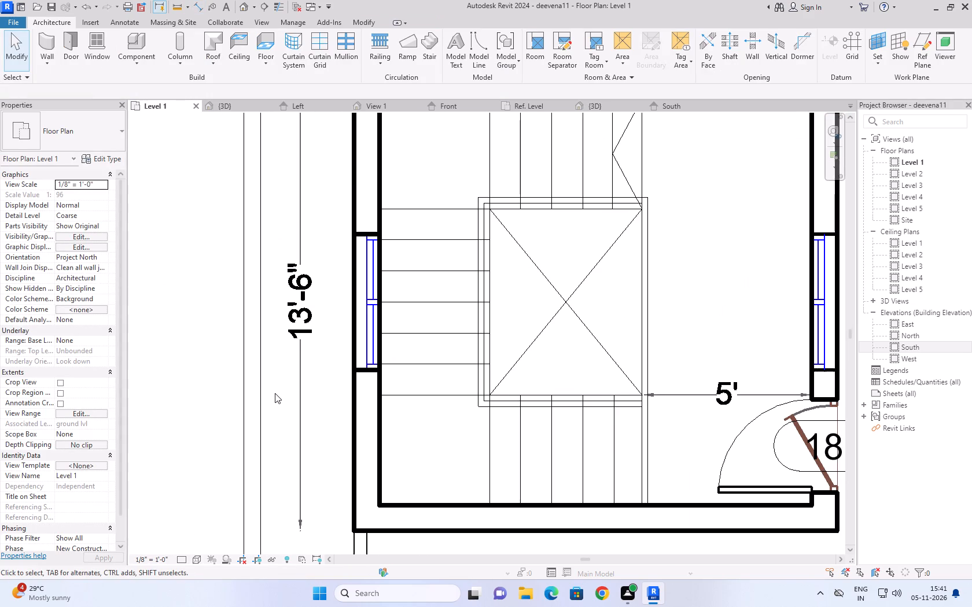
scroll(275, 393, down, 1)
middle_drag(275, 393, 286, 384)
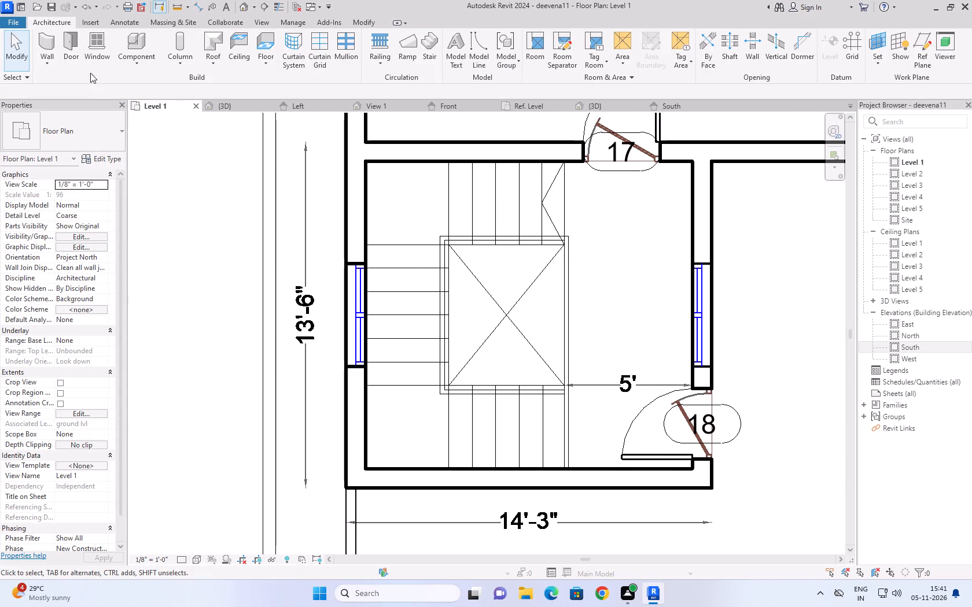
click(111, 40)
click(87, 140)
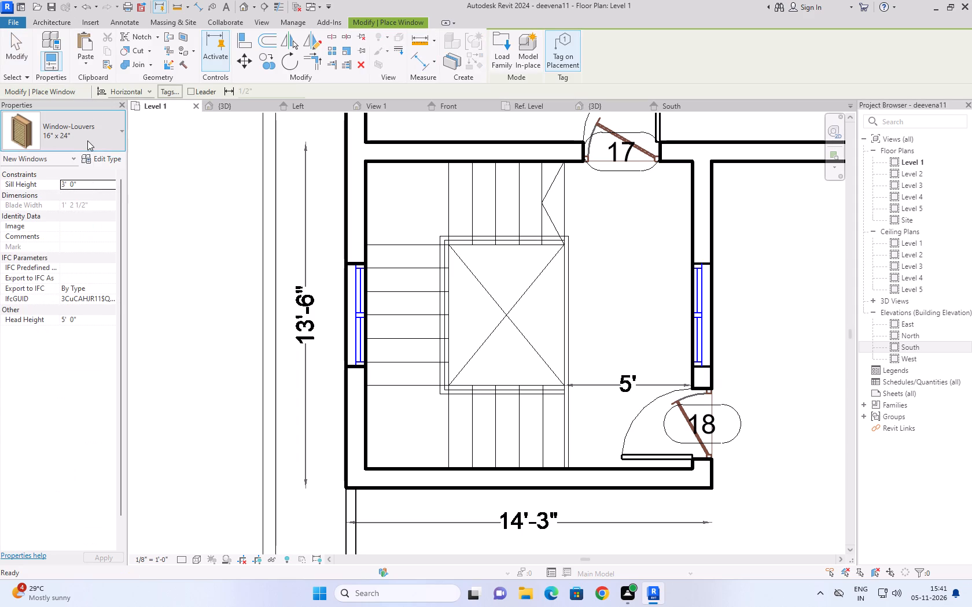
click(43, 213)
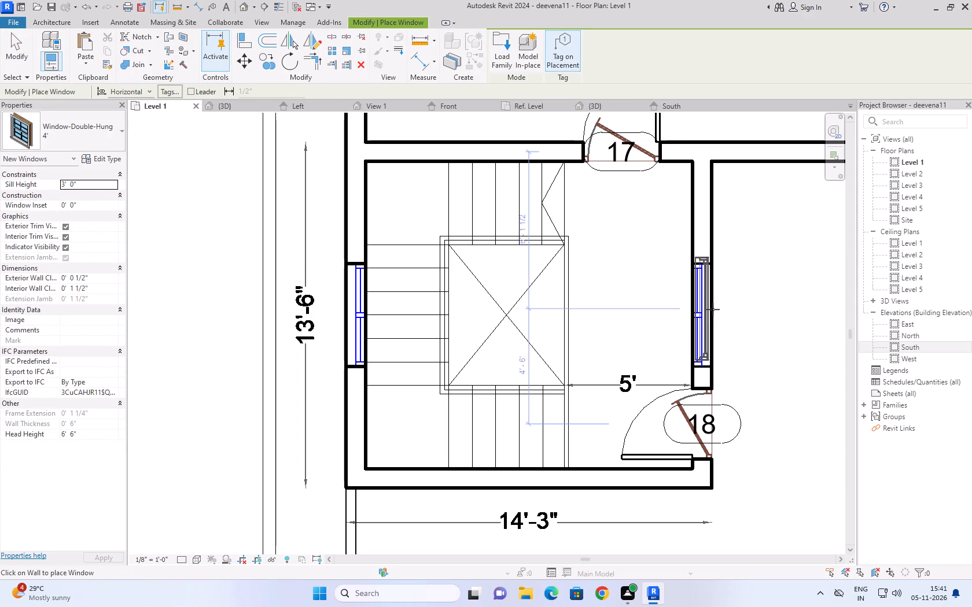
click(690, 283)
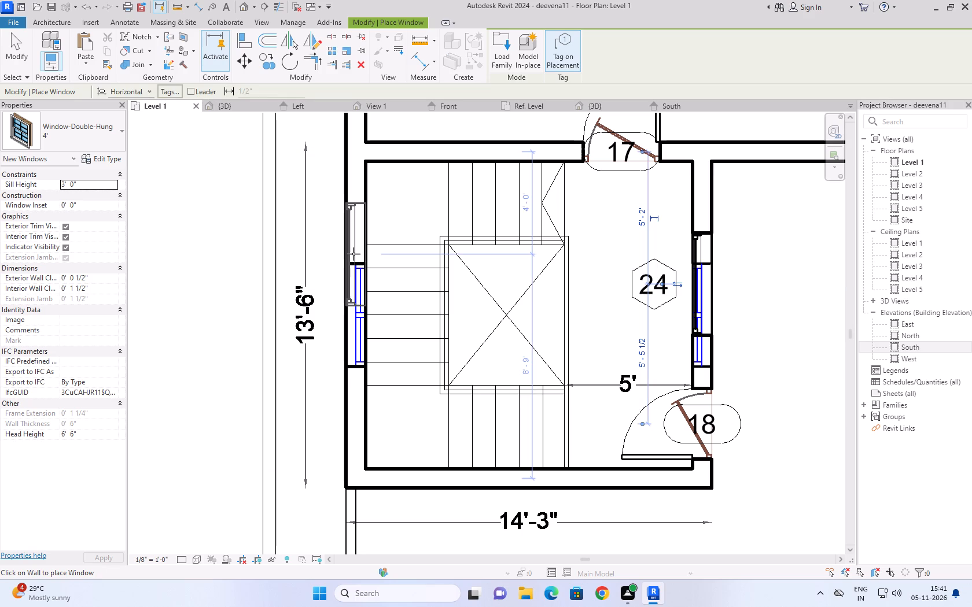
click(352, 254)
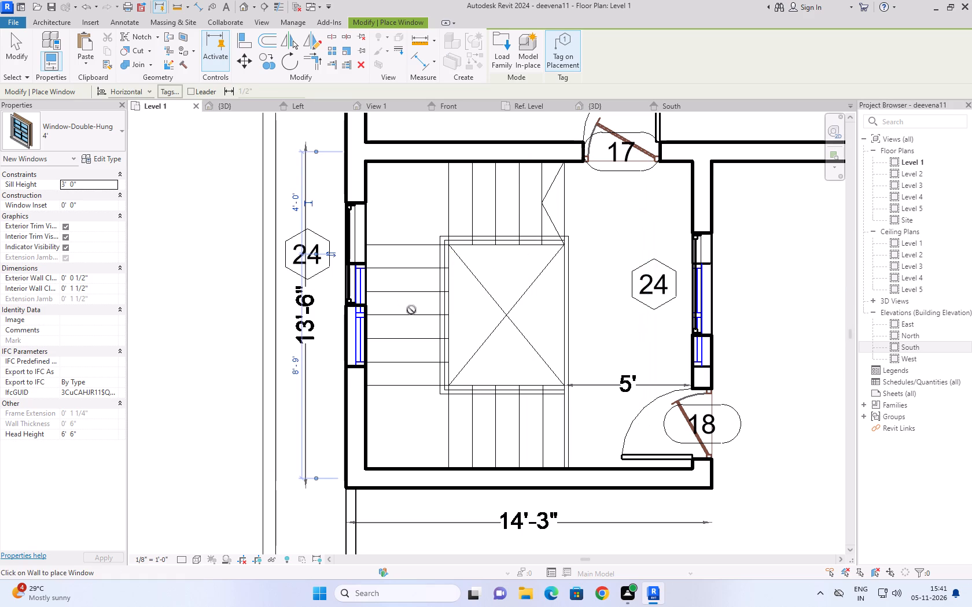
key(Escape)
key(Escape)
key(Escape)
key(Escape)
key(Escape)
key(Escape)
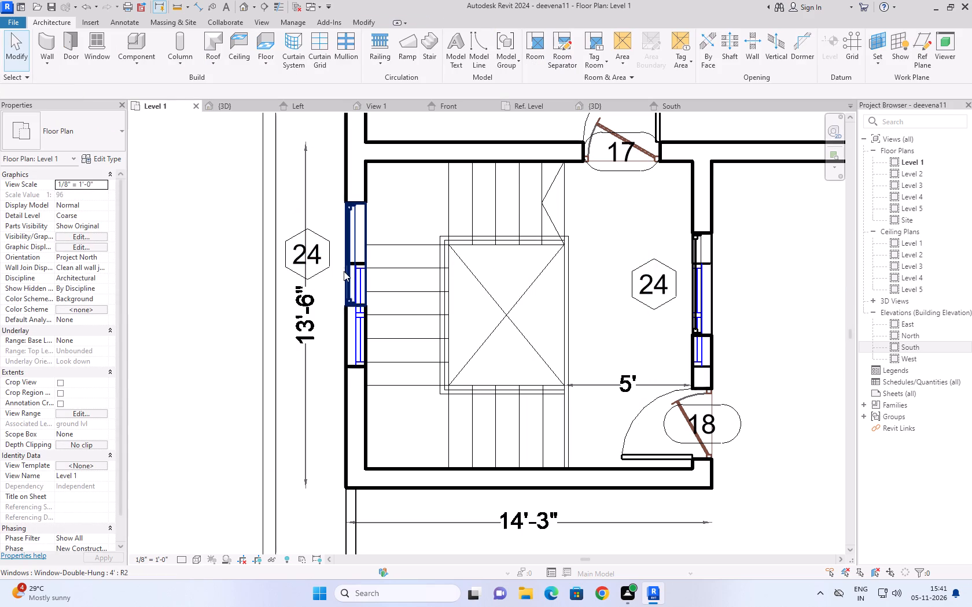
Align the outer-wall staircase window's lower edge with the lower edge of its opening on the imported plan.
click(348, 256)
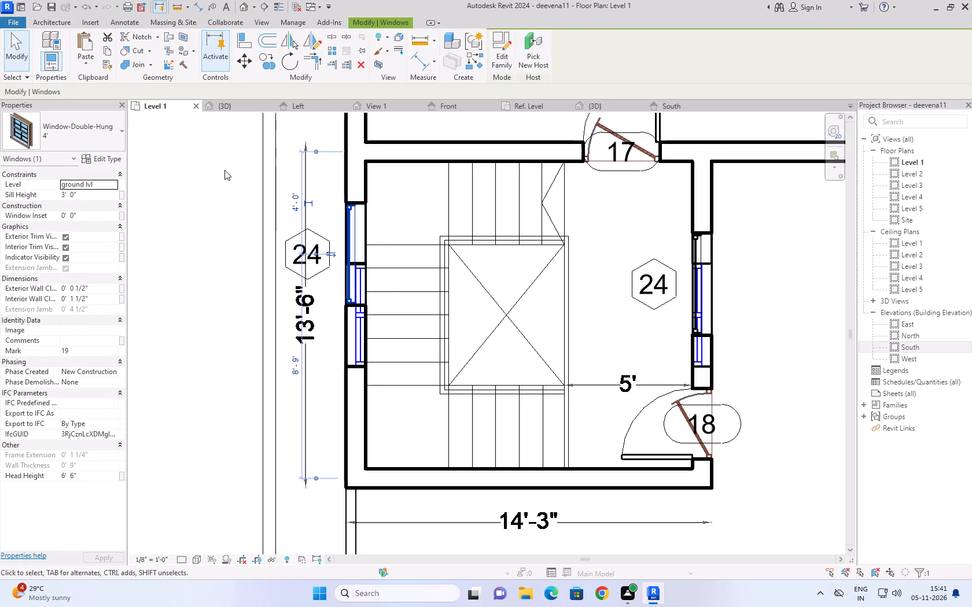
click(244, 43)
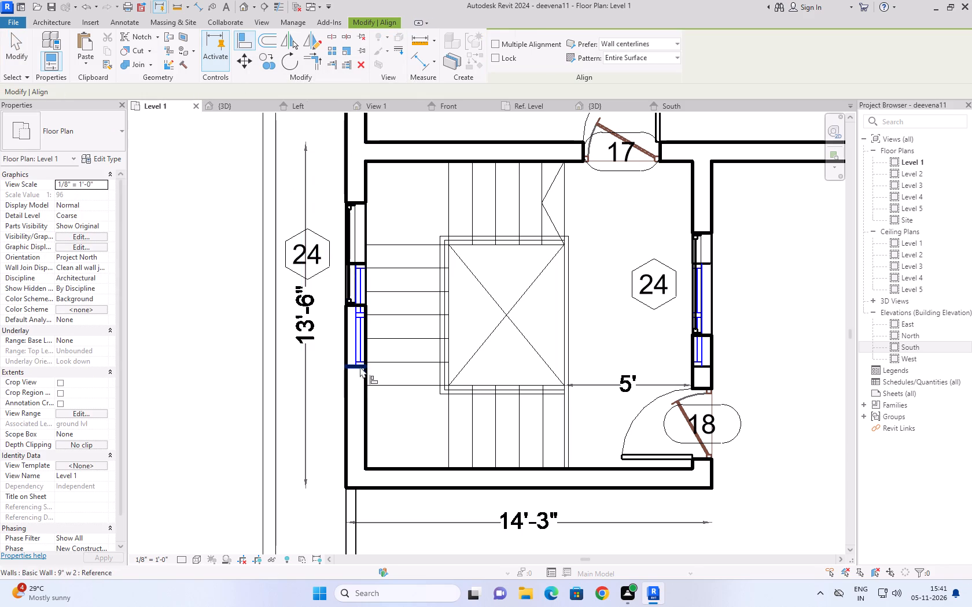
click(360, 366)
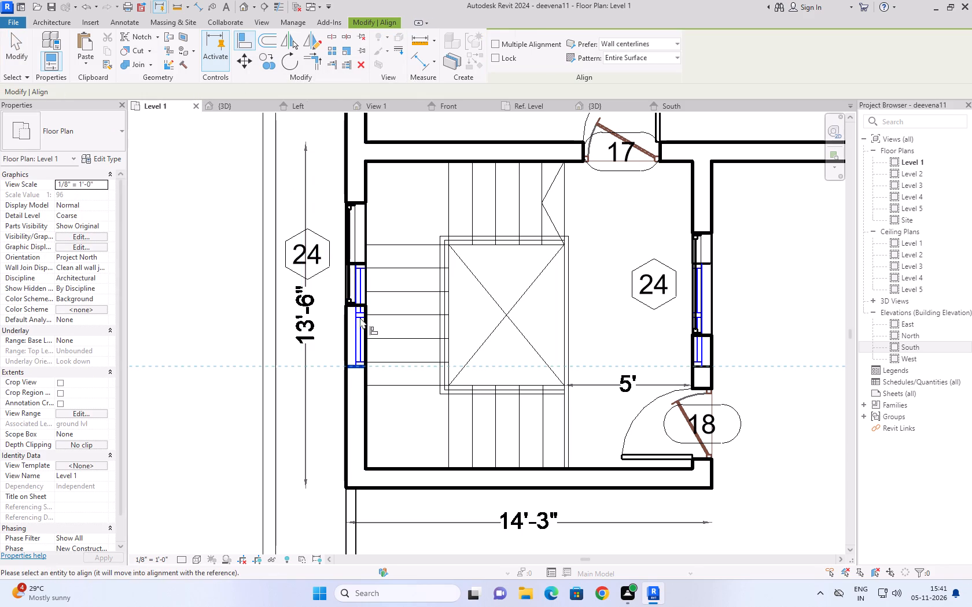
click(365, 306)
Align the terrace-side staircase window's lower edge with the edge of its plan opening nearest the terrace door.
scroll(368, 306, down, 3)
scroll(653, 321, up, 3)
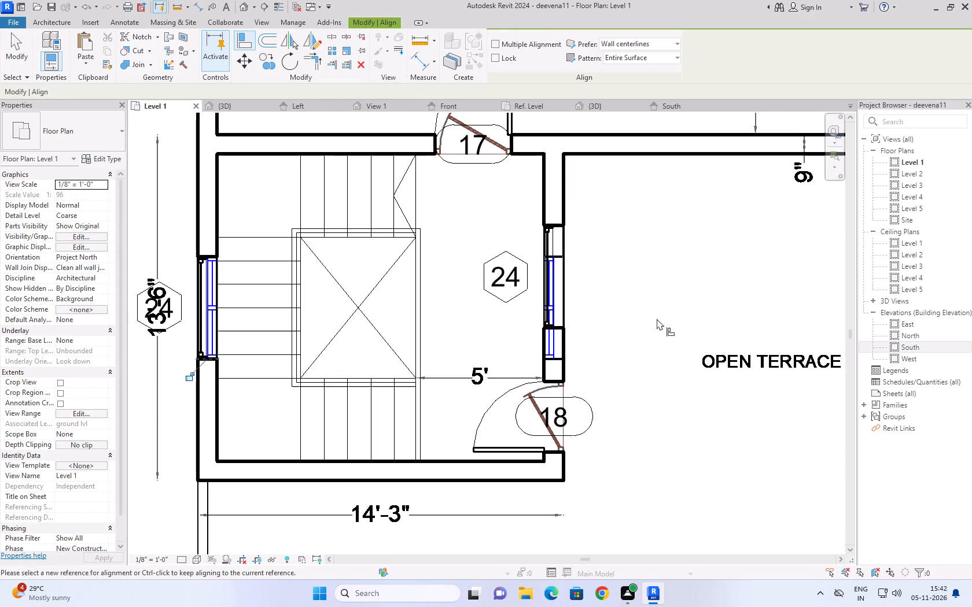
scroll(568, 324, up, 3)
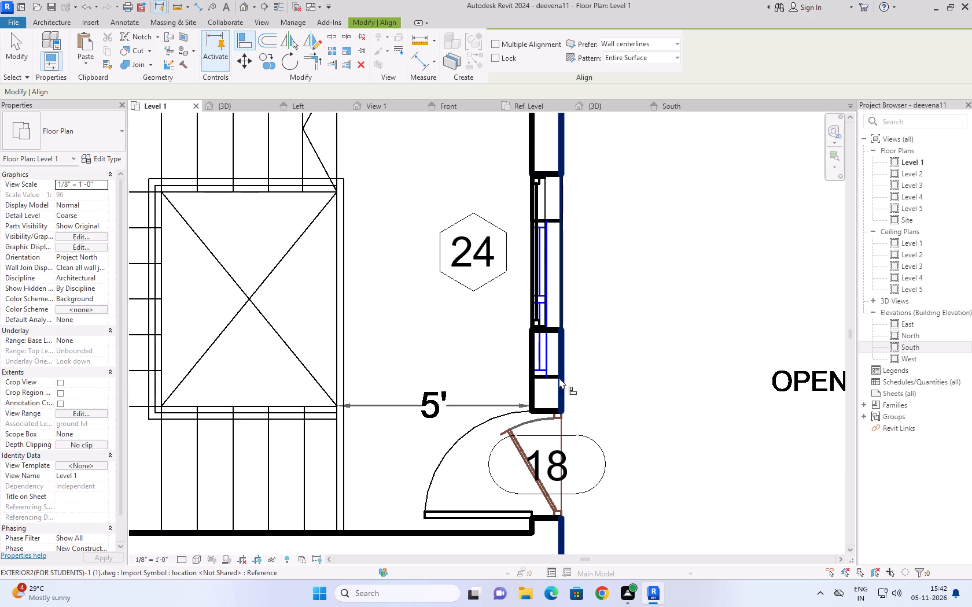
click(555, 377)
click(557, 327)
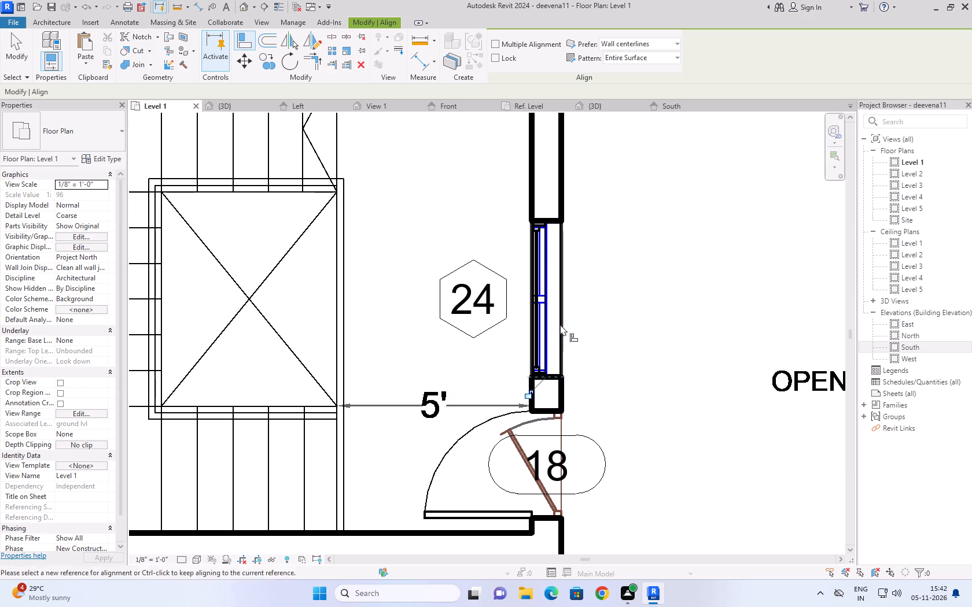
scroll(599, 313, down, 3)
middle_drag(602, 313, 467, 343)
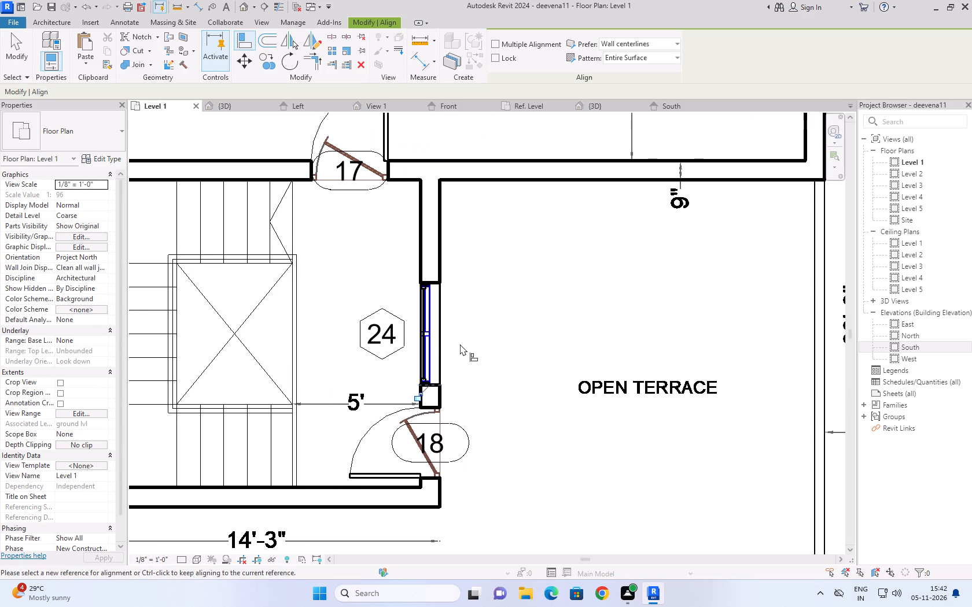
key(Escape)
key(Escape)
key(Escape)
key(Escape)
key(Escape)
key(Escape)
key(Escape)
key(Escape)
key(Escape)
key(Escape)
key(Escape)
key(Escape)
key(Escape)
key(Escape)
key(Escape)
key(Escape)
key(Escape)
key(Escape)
key(Escape)
key(Escape)
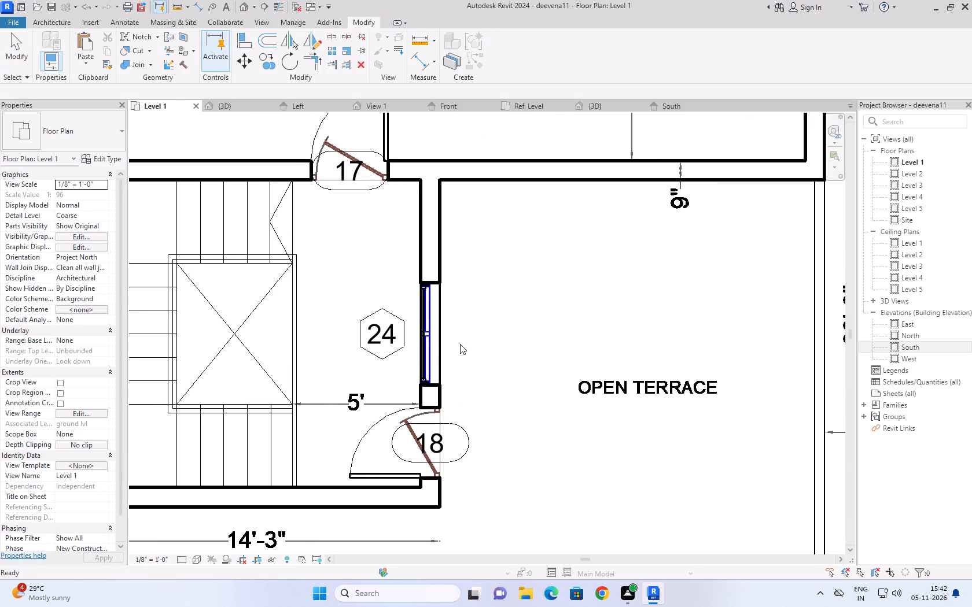
Examine the second floor's walls, doors and staircase windows in plan and in the 3D view.
scroll(460, 344, down, 6)
middle_drag(463, 342, 466, 412)
scroll(475, 408, down, 2)
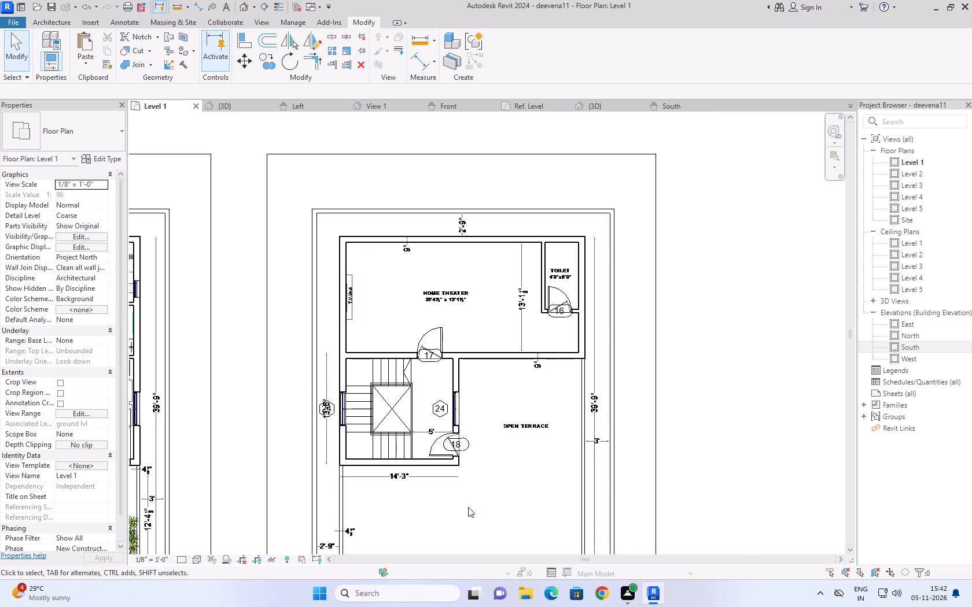
middle_drag(468, 507, 464, 410)
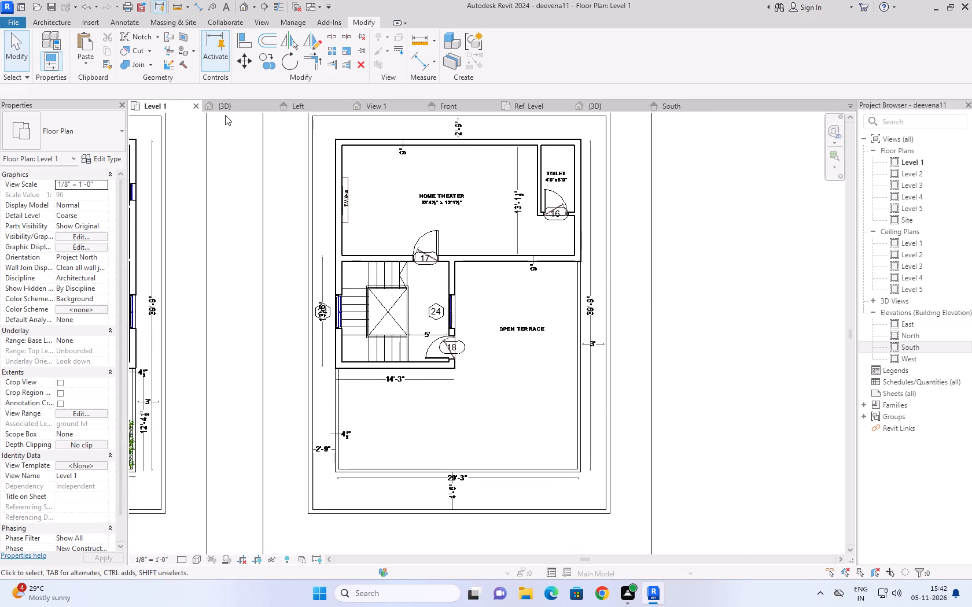
click(224, 109)
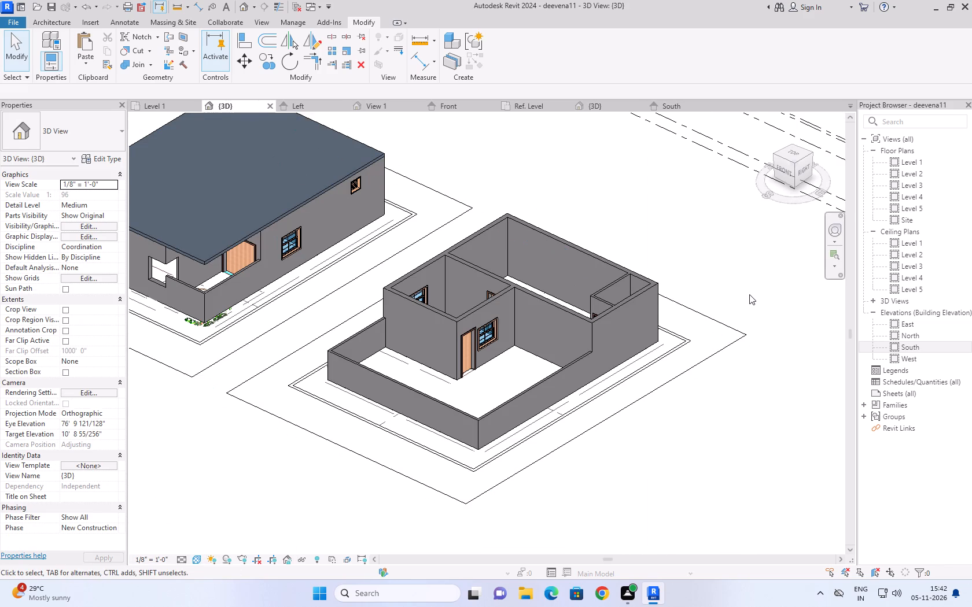
scroll(480, 300, up, 2)
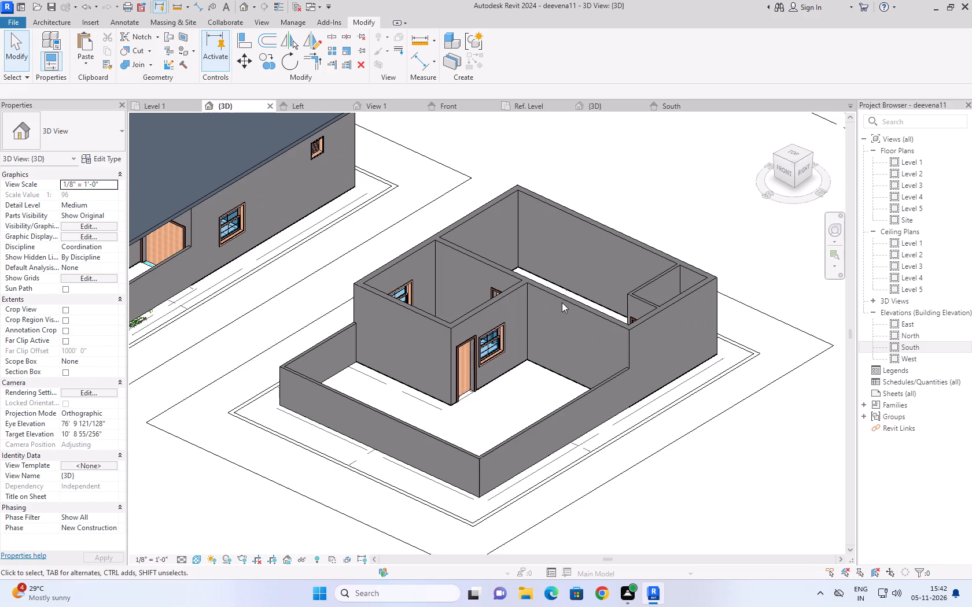
scroll(675, 199, up, 1)
middle_drag(675, 198, 677, 229)
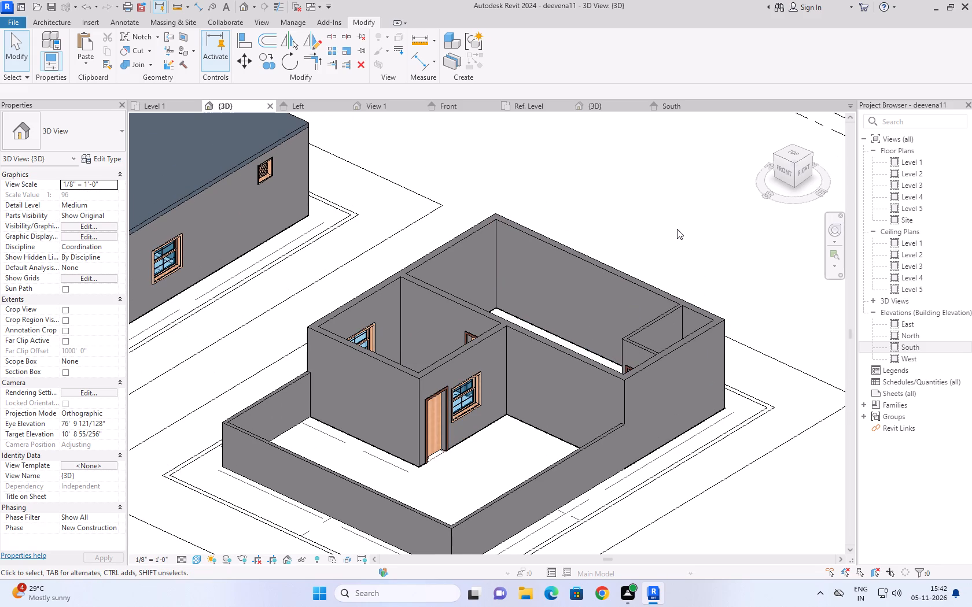
Examine the second floor's unroofed walls, door and windows in 3D beside the other floors.
key(space)
key(space)
scroll(561, 151, down, 3)
scroll(548, 156, up, 2)
scroll(421, 249, up, 2)
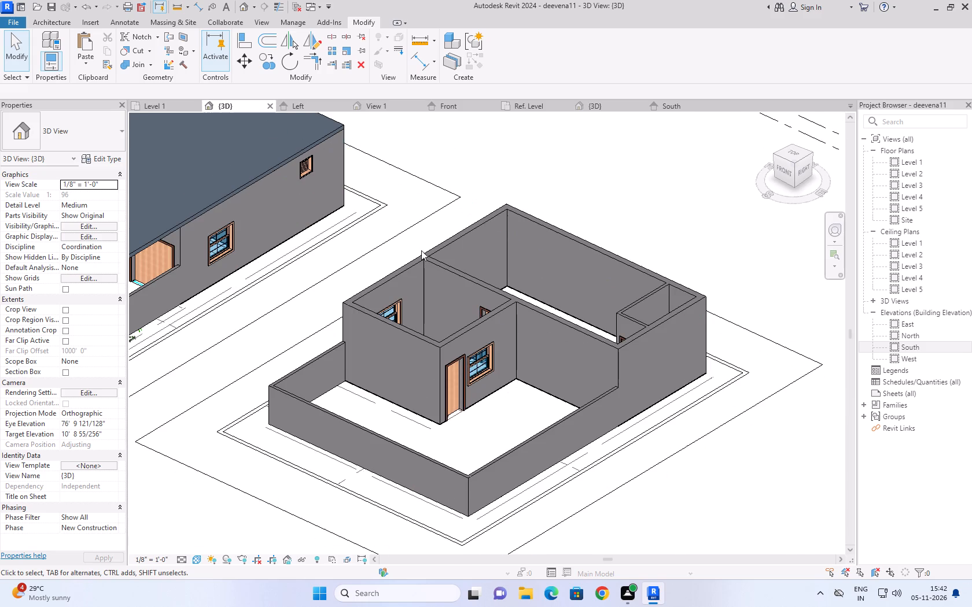
scroll(421, 250, up, 2)
scroll(591, 153, down, 3)
middle_drag(542, 159, 429, 231)
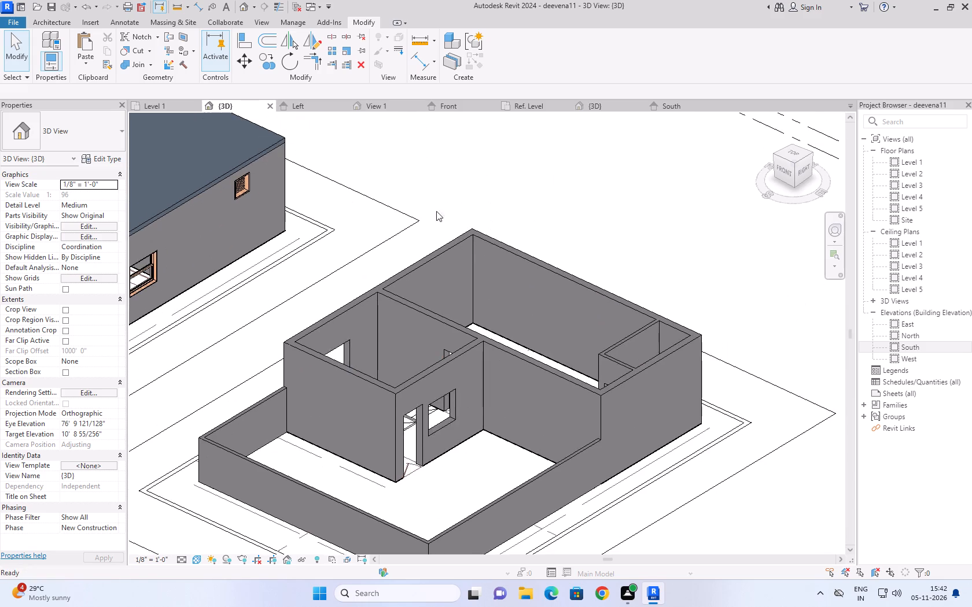
scroll(459, 182, down, 3)
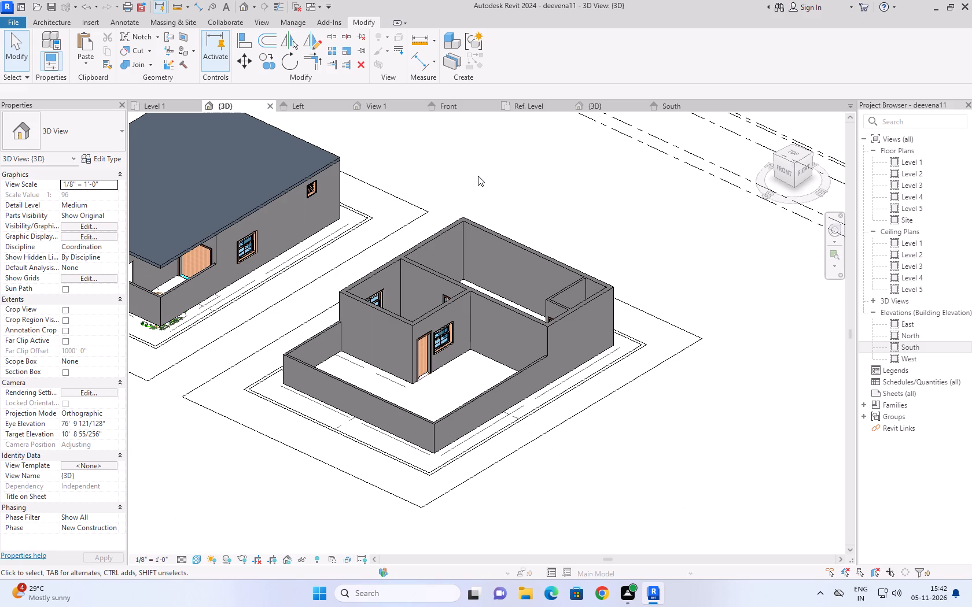
scroll(522, 233, down, 6)
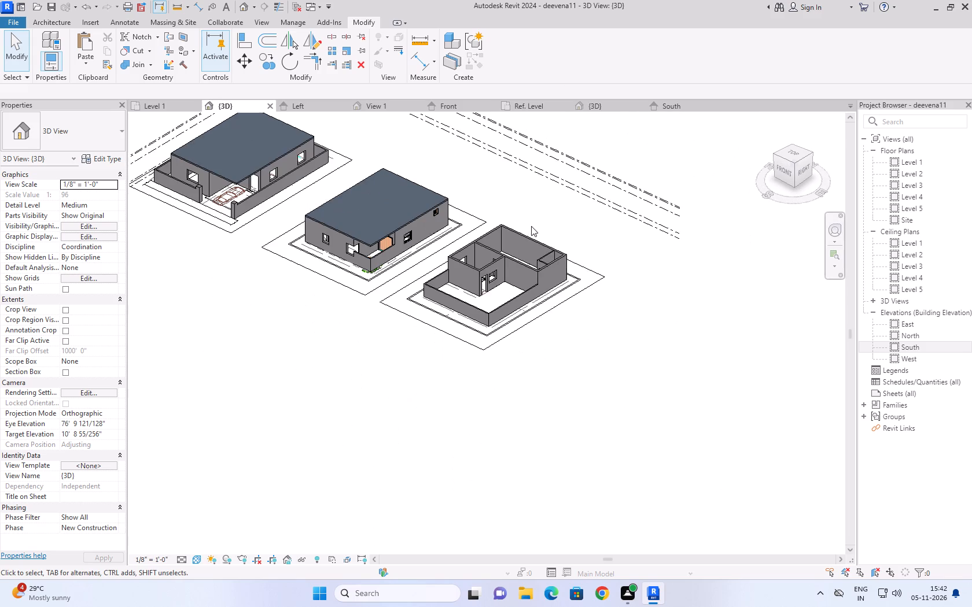
scroll(543, 198, up, 2)
In Level 1, create a flat 6" slab footprint roof over a rectangle from the toilet's outer corner to the staircase's lower outer corner, trying wall attachment.
click(159, 108)
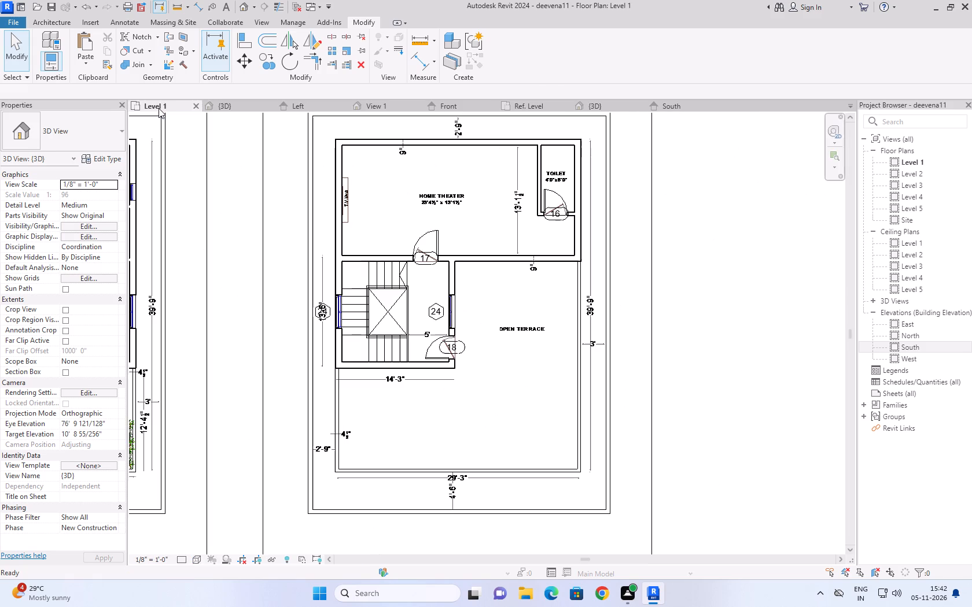
click(56, 18)
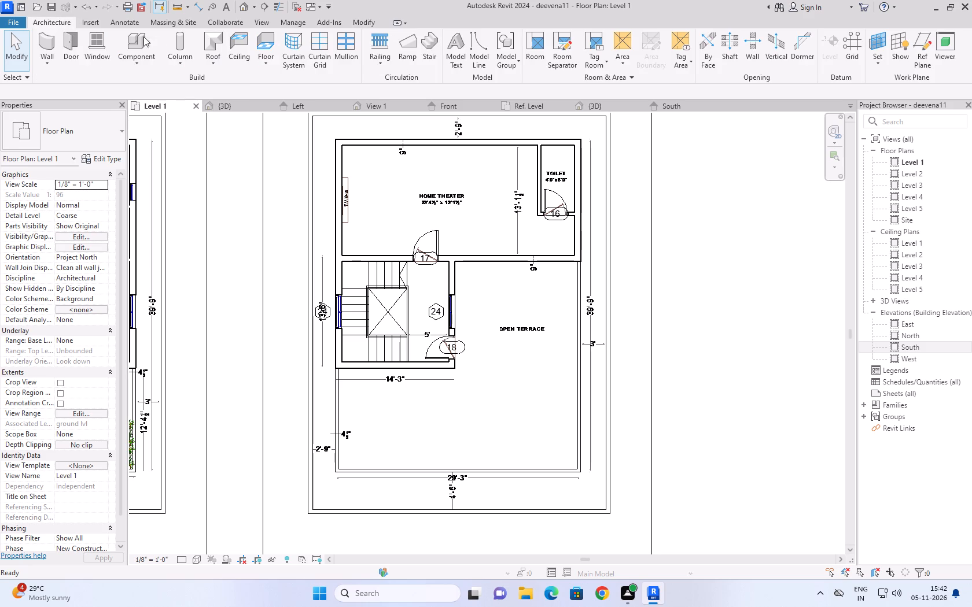
click(207, 63)
click(221, 82)
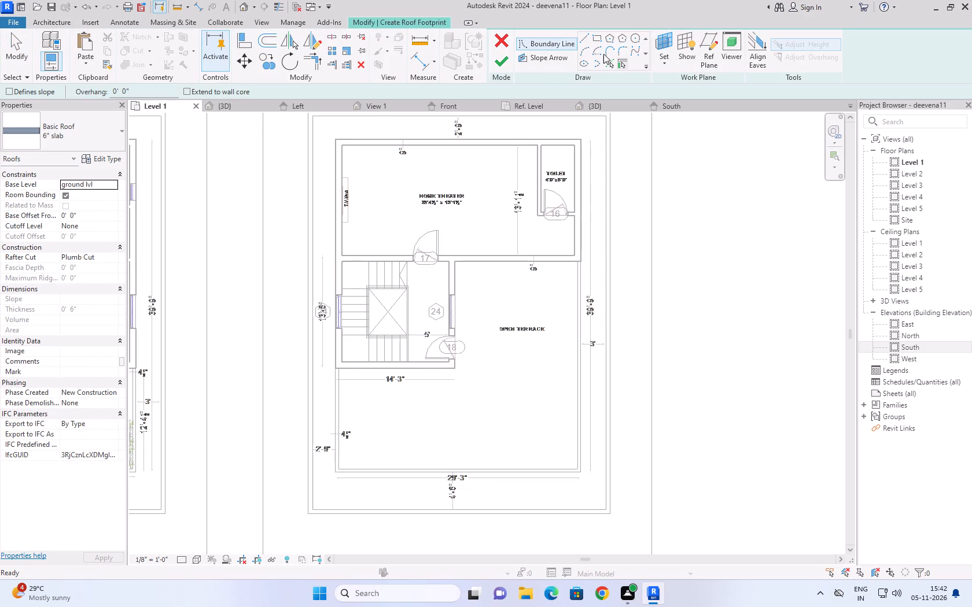
click(601, 38)
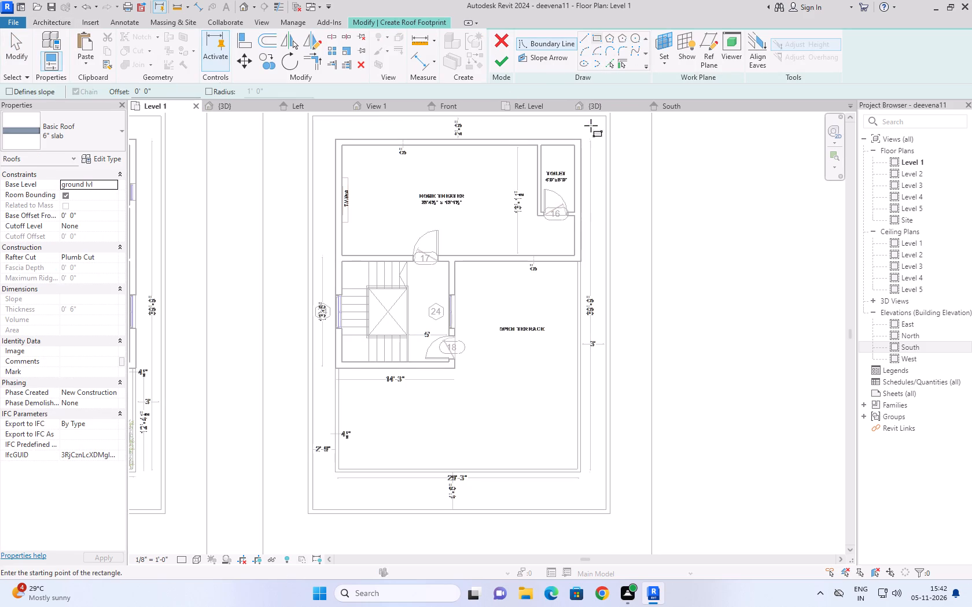
click(583, 140)
scroll(356, 376, up, 3)
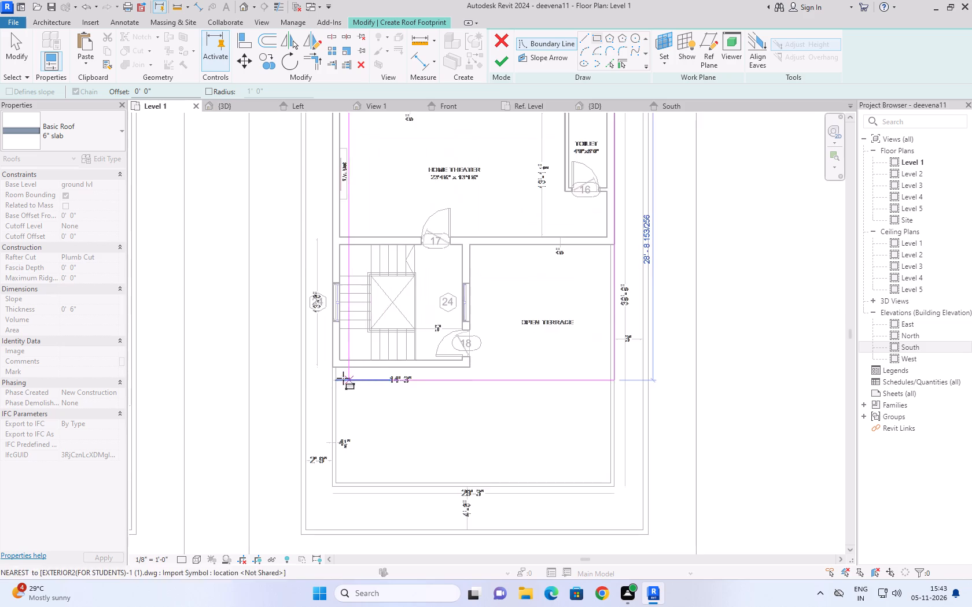
scroll(343, 378, up, 2)
click(325, 358)
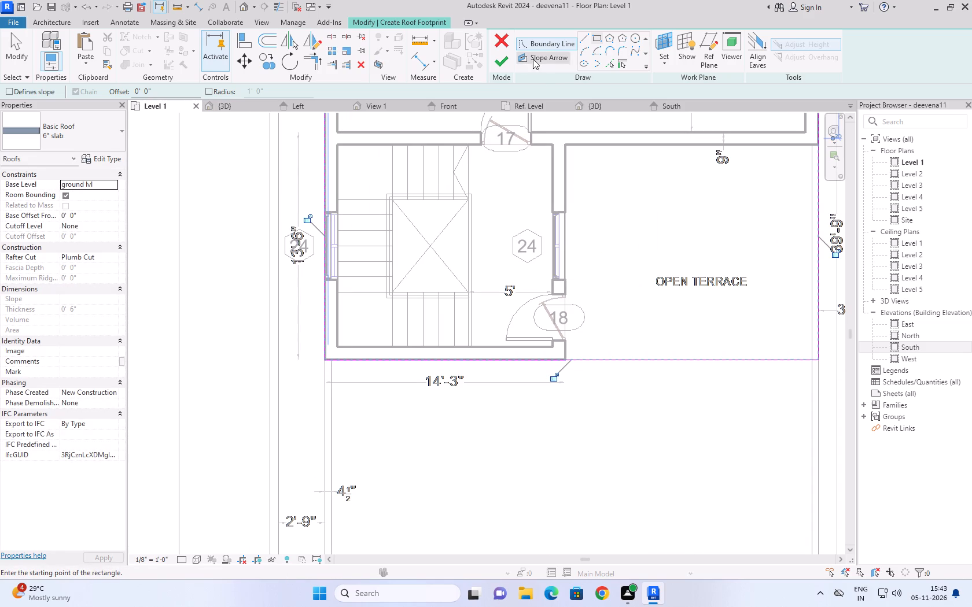
click(502, 65)
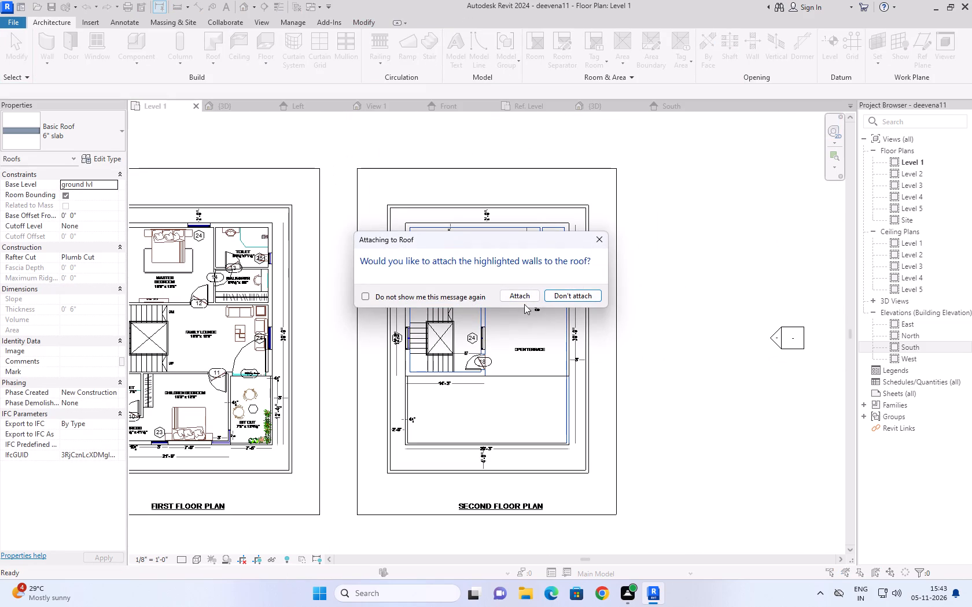
click(526, 297)
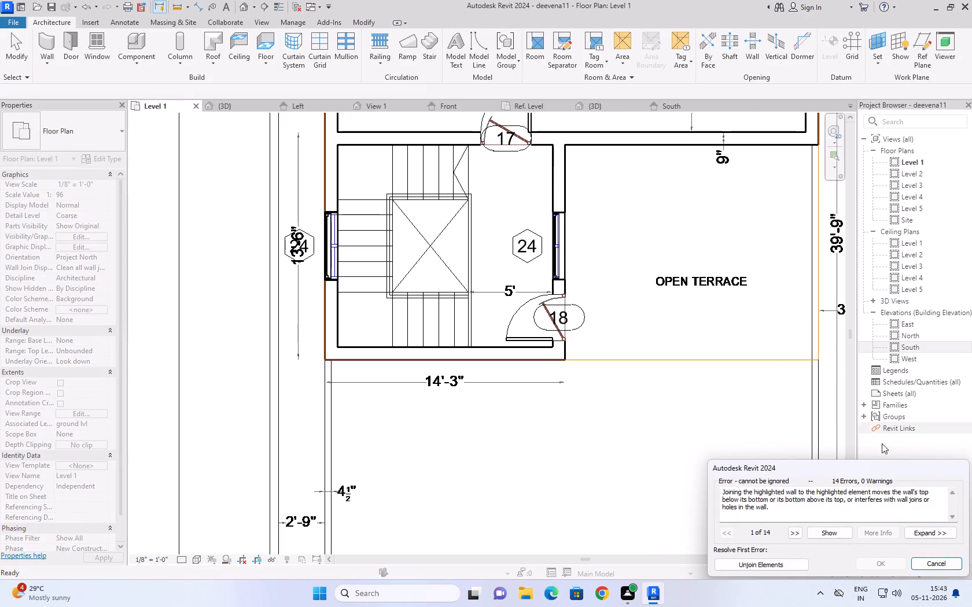
click(919, 561)
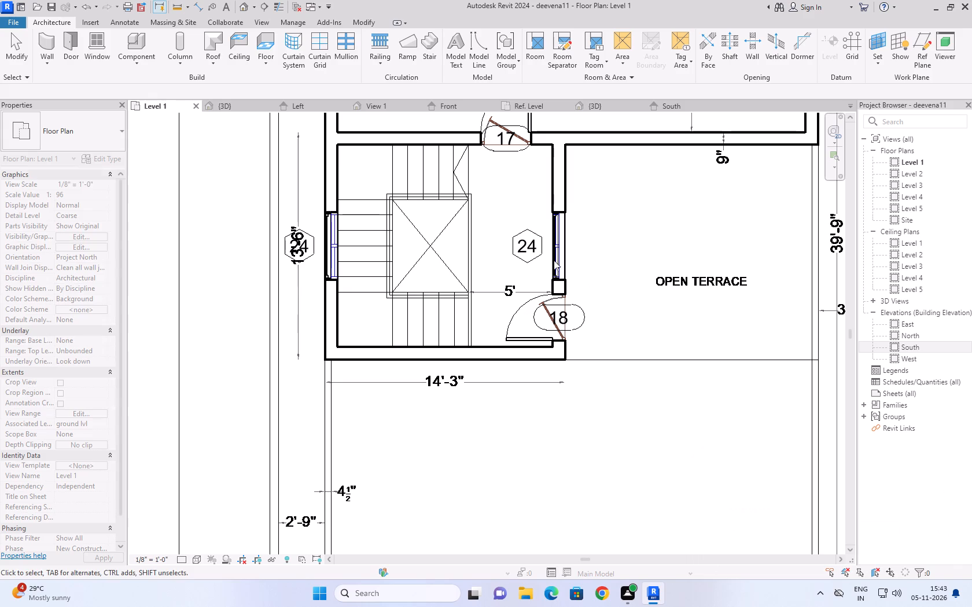
Set the base level of the second floor's new slab roof to lvl 1 in the 3D view.
click(238, 109)
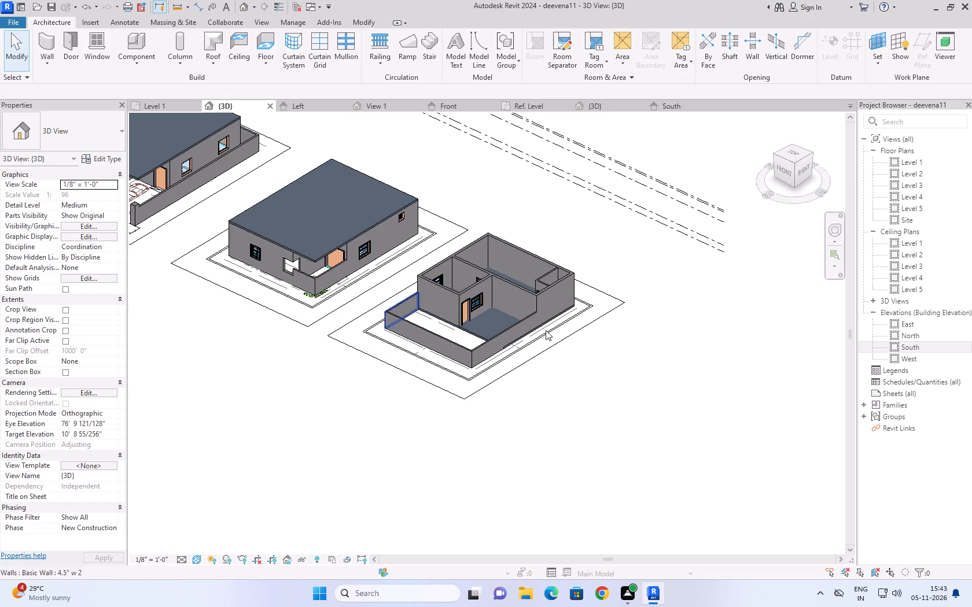
scroll(461, 331, up, 4)
click(480, 335)
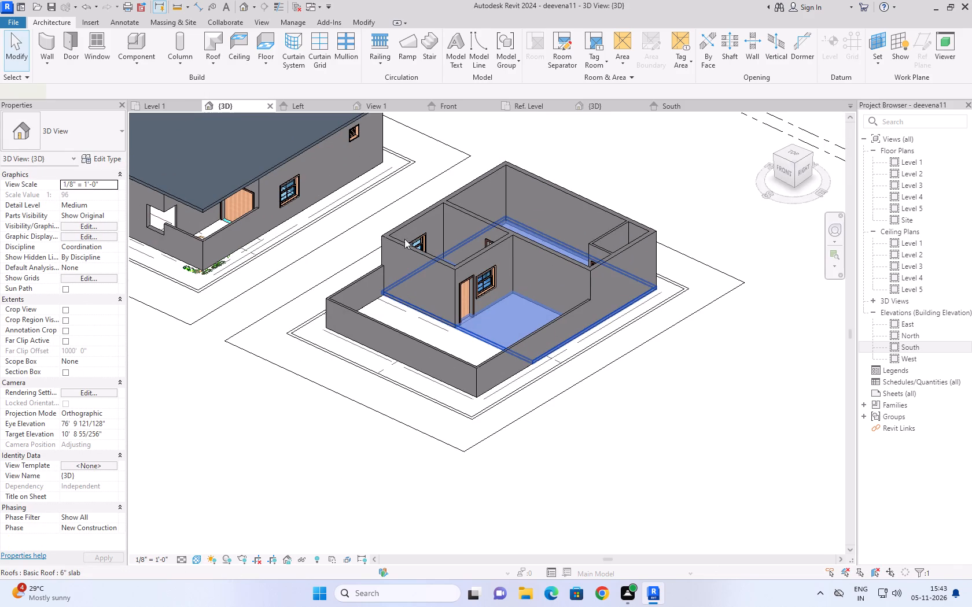
click(104, 187)
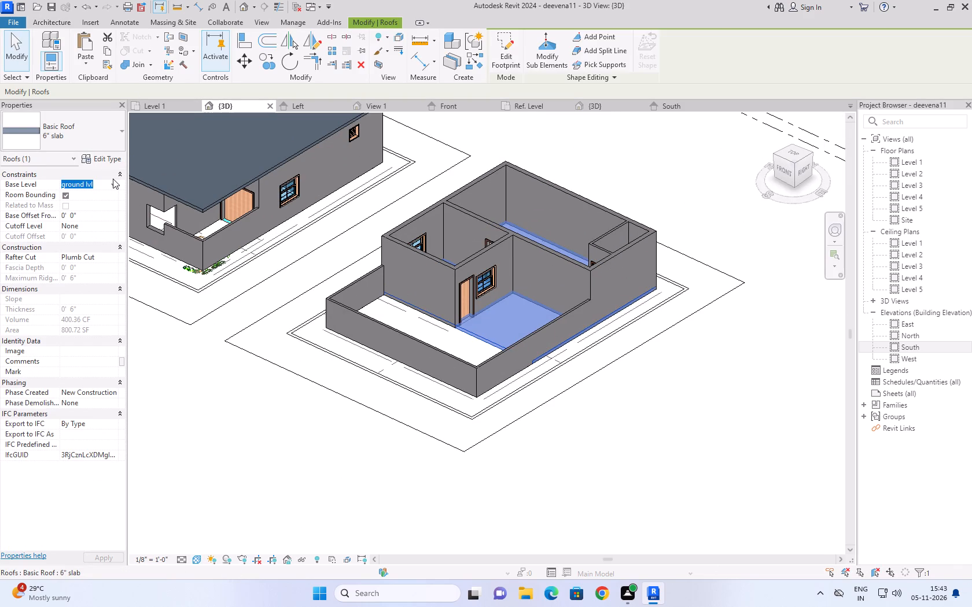
click(112, 187)
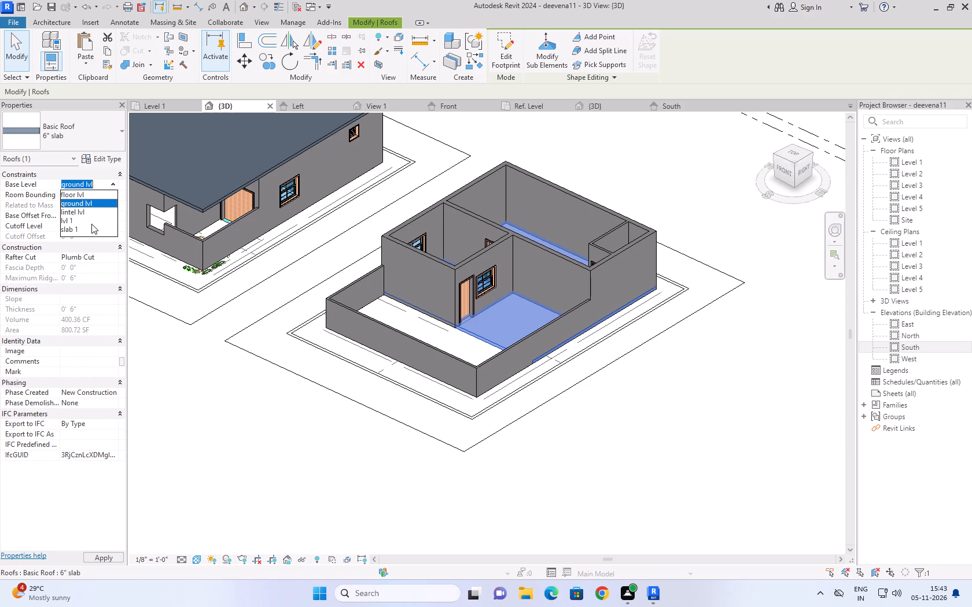
click(90, 220)
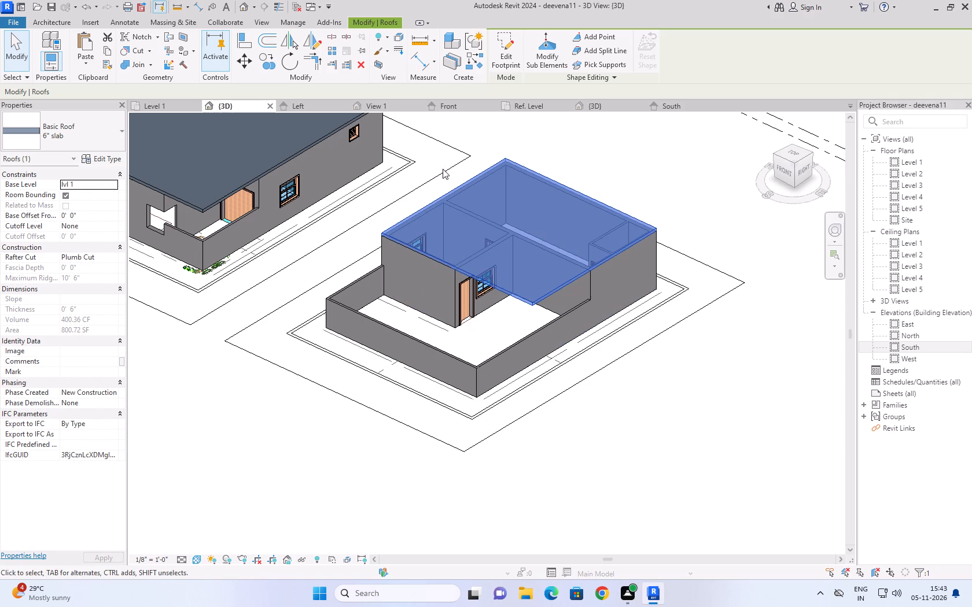
click(530, 135)
Examine the roofed second floor together with the ground and first floors in 3D.
scroll(527, 137, down, 2)
middle_drag(526, 138, 623, 298)
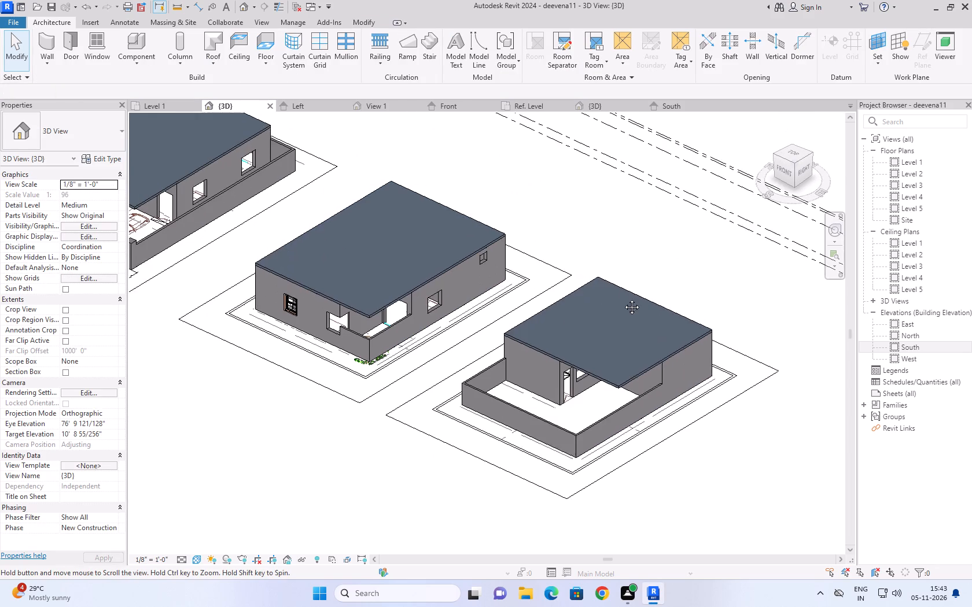
middle_drag(623, 298, 626, 310)
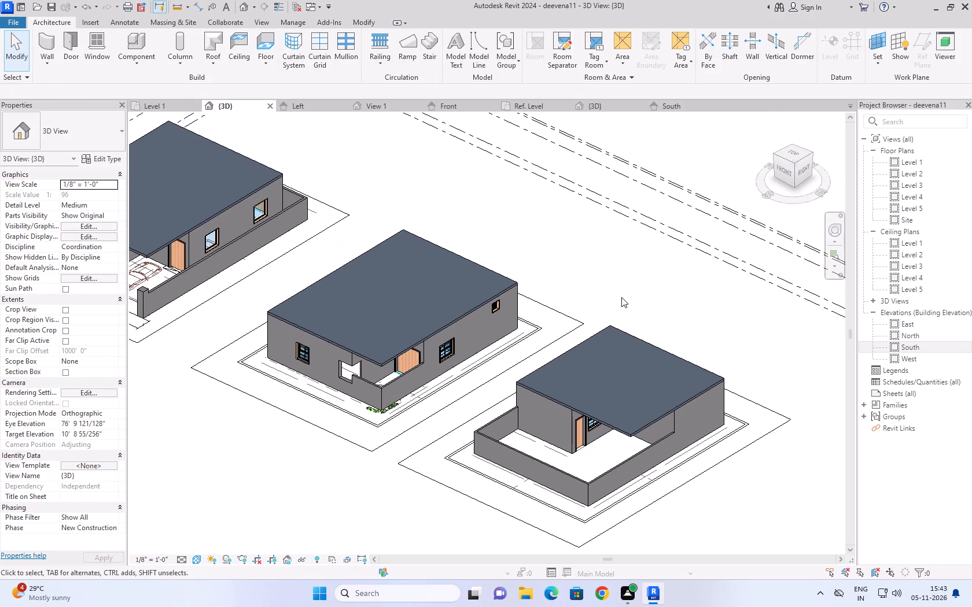
scroll(621, 291, down, 1)
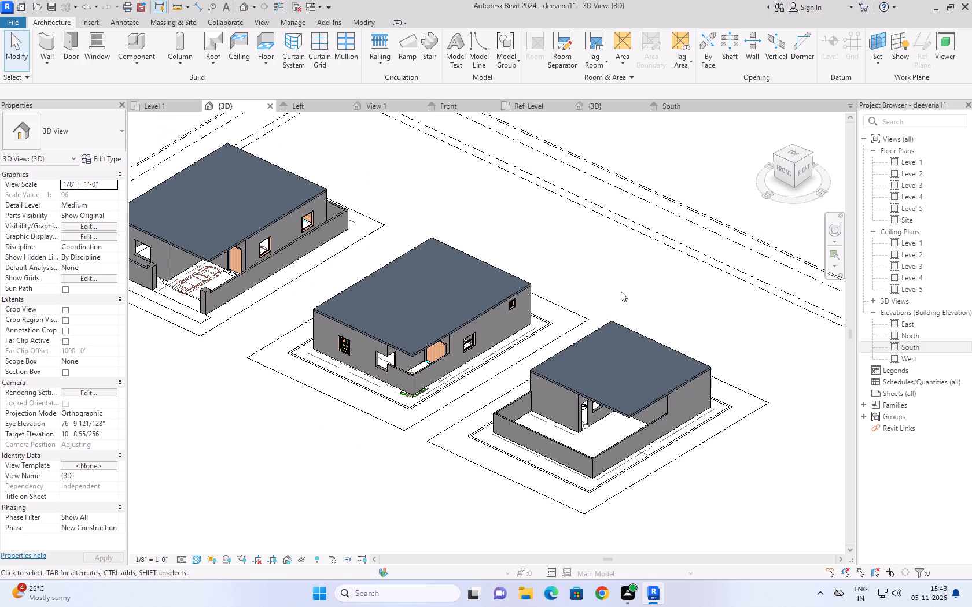
middle_drag(620, 291, 602, 243)
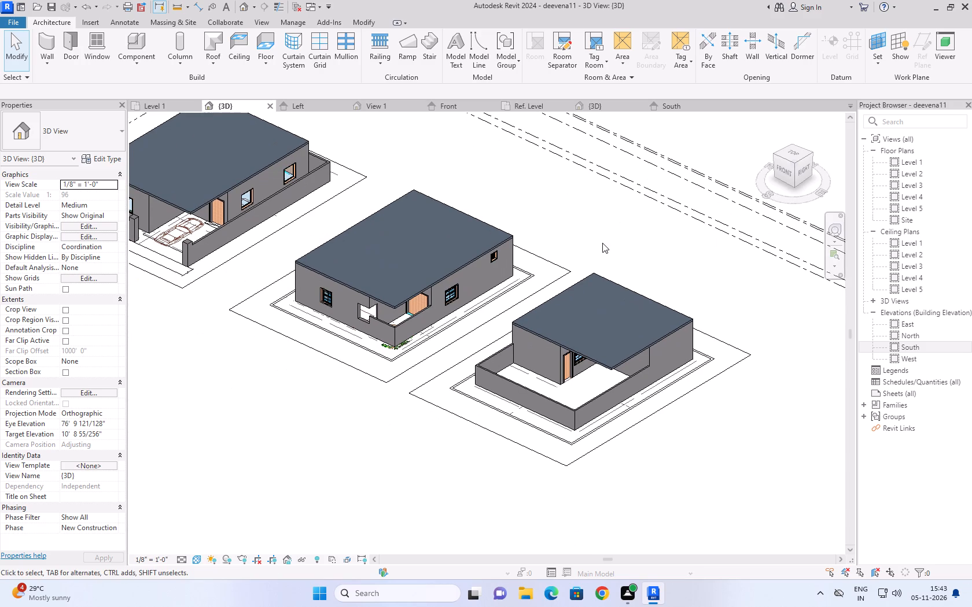
scroll(602, 243, down, 2)
middle_drag(602, 243, 660, 306)
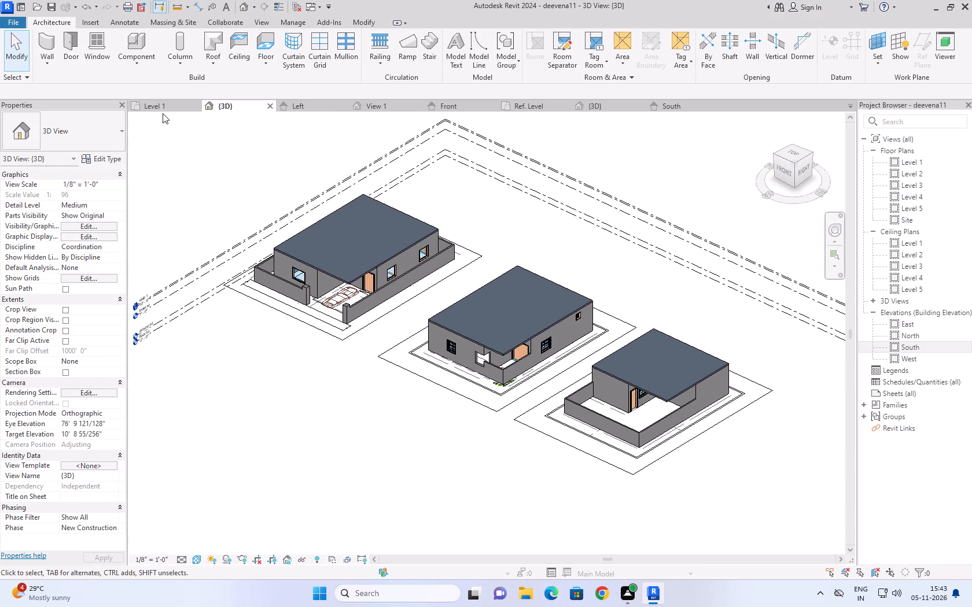
In Level 1, start component placement over the ground floor plan and open Downloads > SHUBHAM CITY > SHUBHAM CITY > beds for family loading.
click(157, 105)
scroll(422, 438, down, 6)
scroll(509, 421, down, 4)
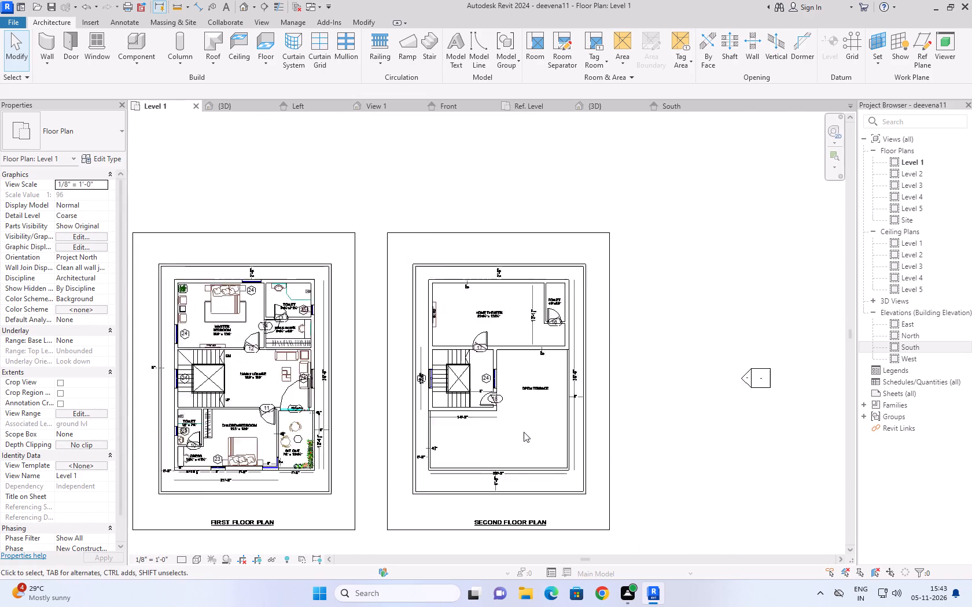
middle_drag(349, 443, 573, 341)
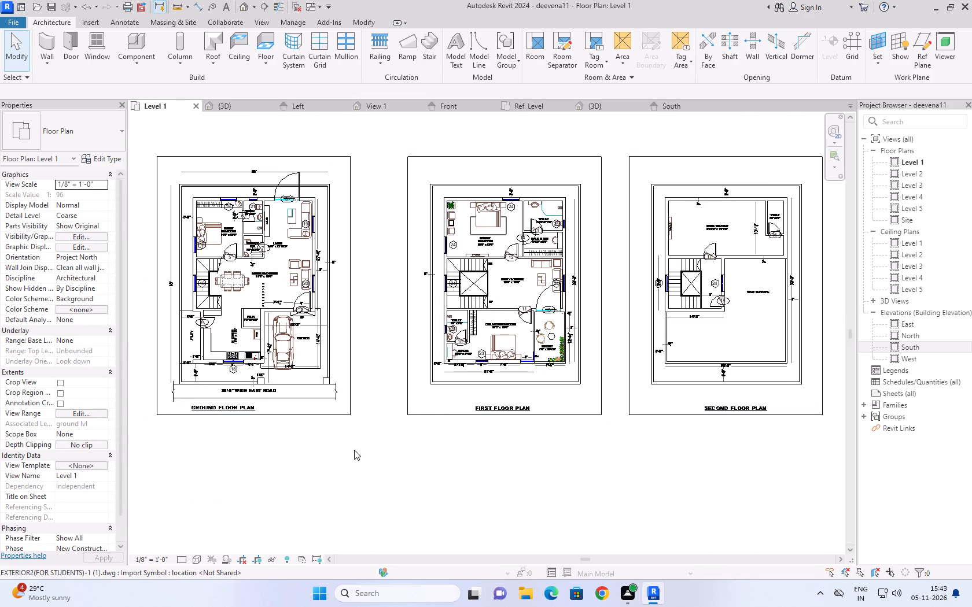
middle_drag(354, 450, 433, 490)
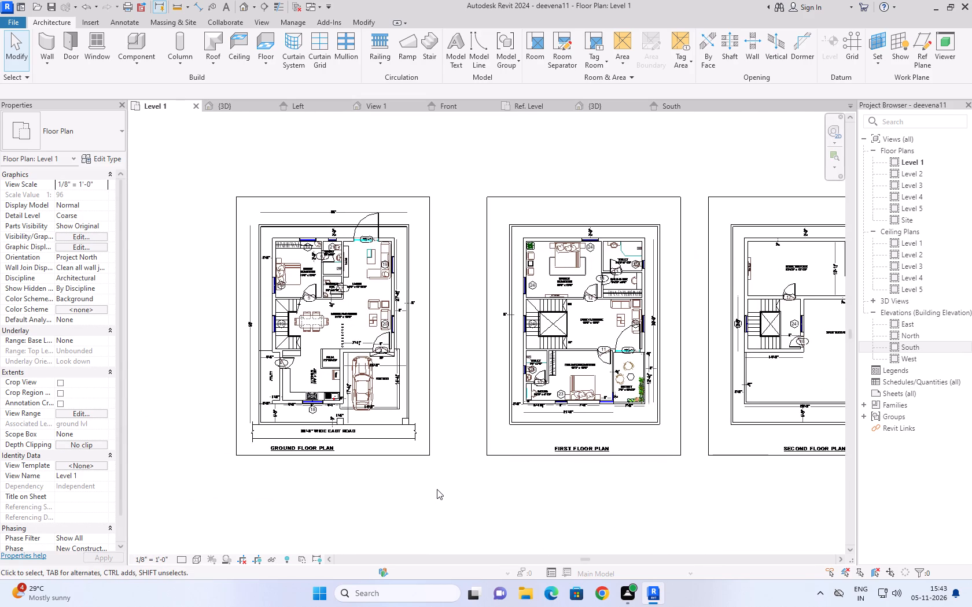
click(130, 60)
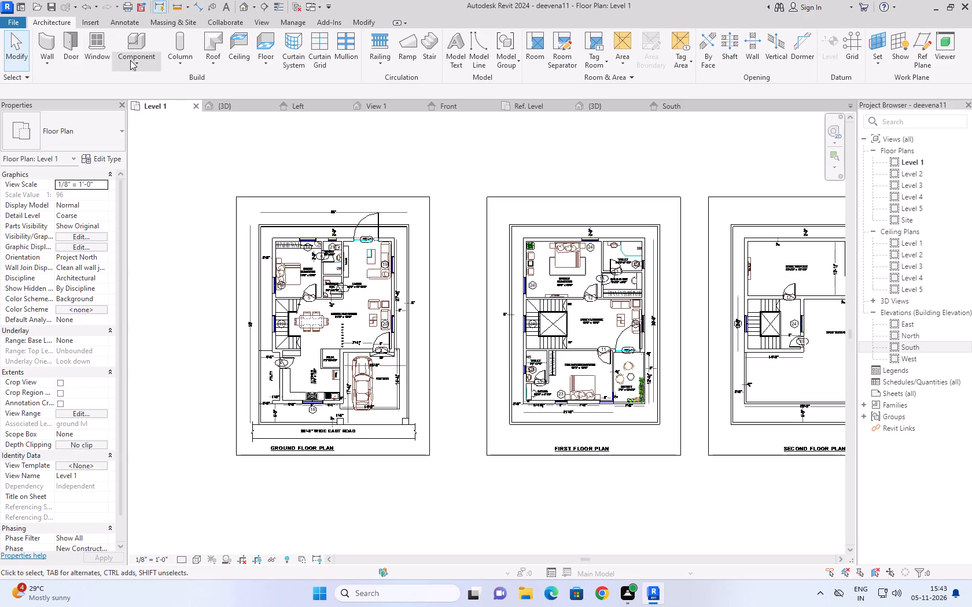
click(140, 80)
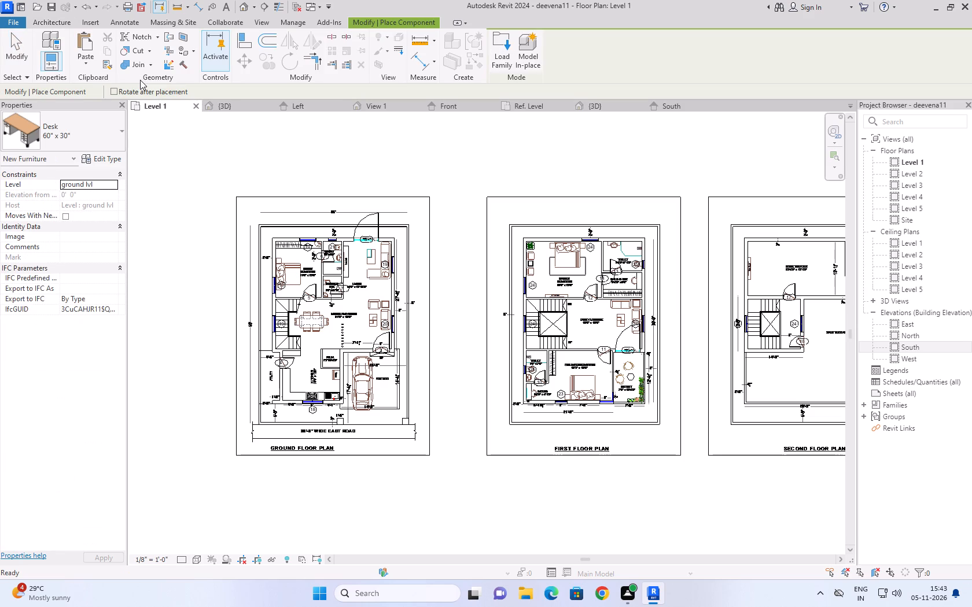
scroll(222, 246, up, 3)
scroll(259, 324, up, 3)
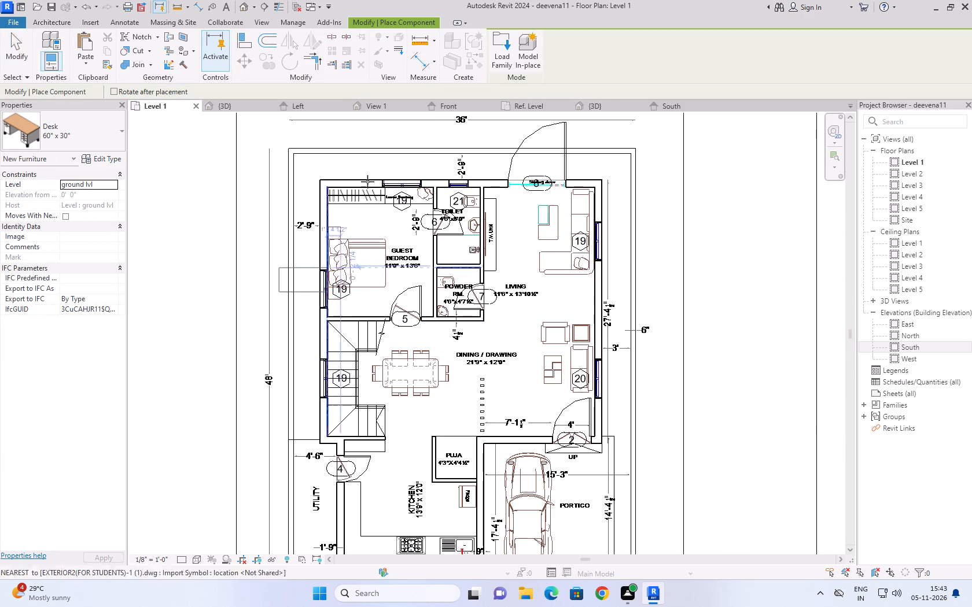
click(499, 53)
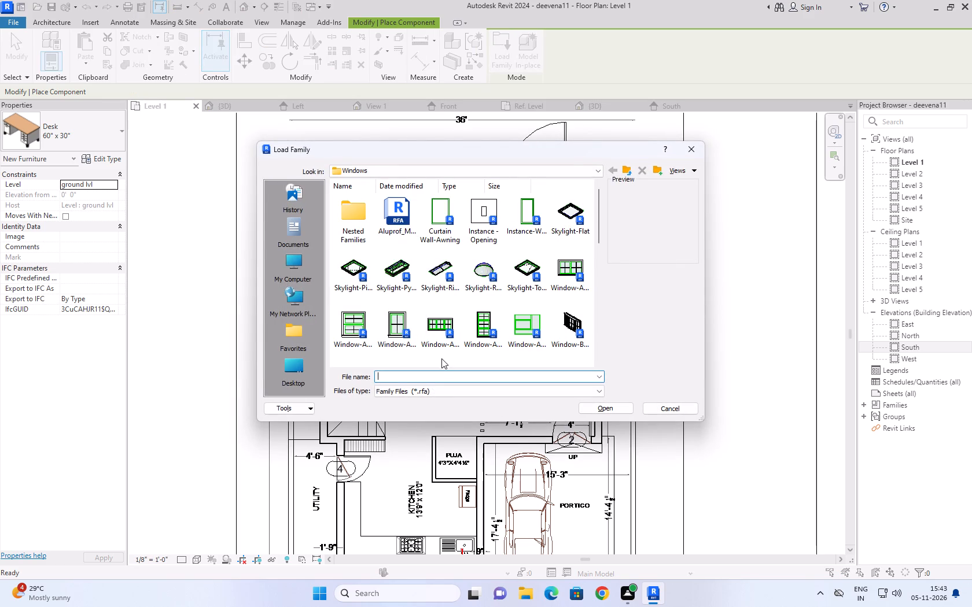
click(395, 169)
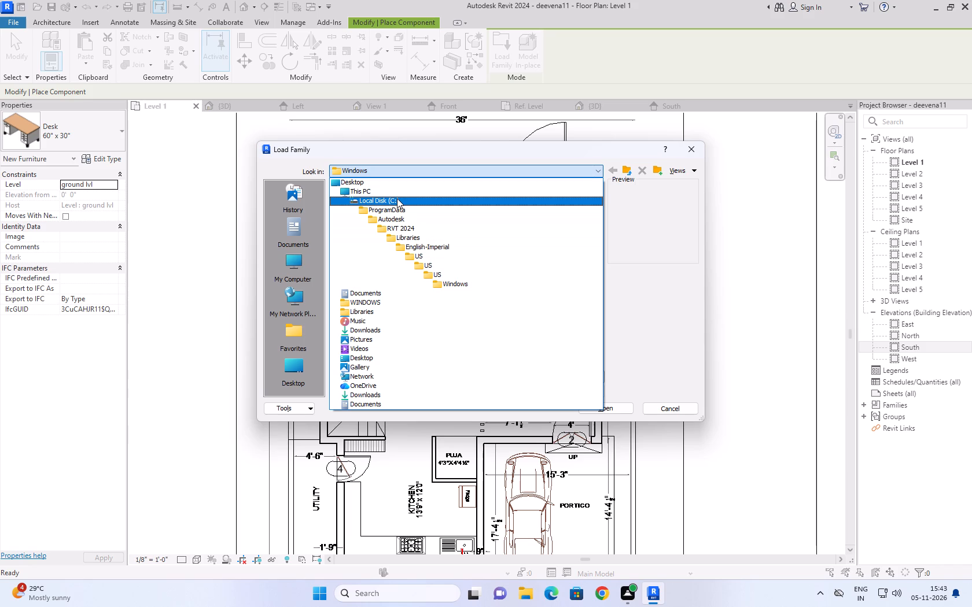
scroll(358, 293, down, 4)
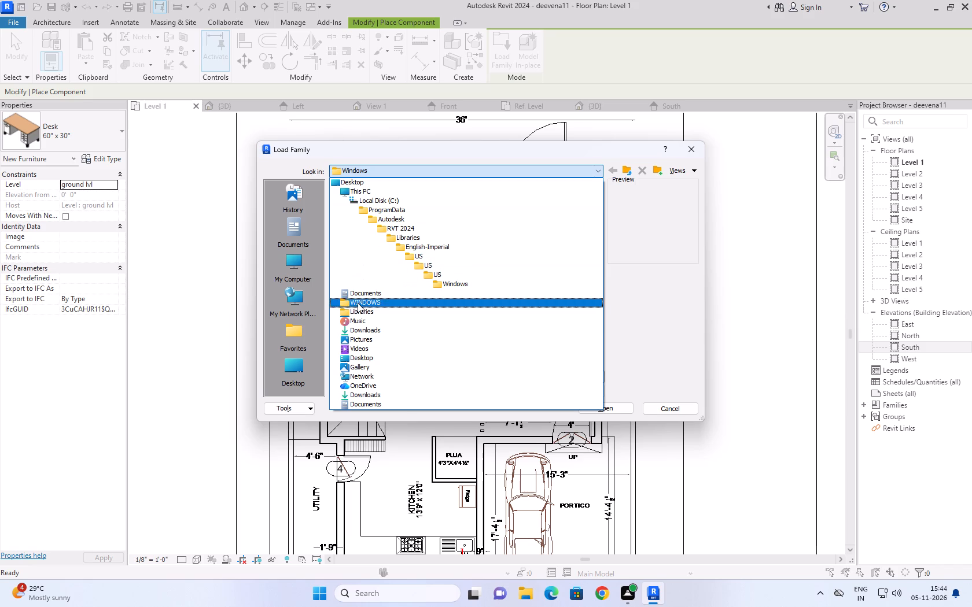
scroll(361, 342, down, 1)
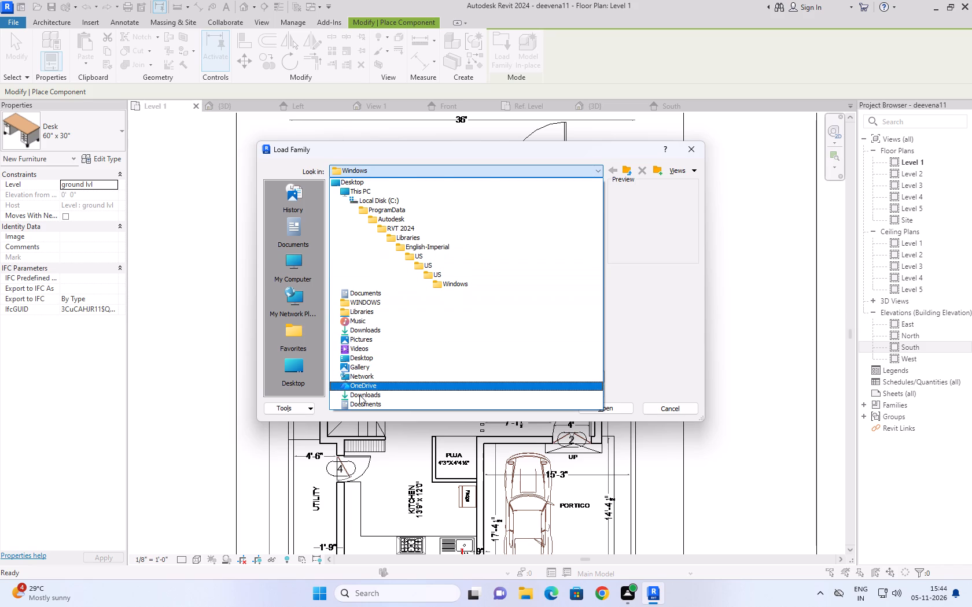
double_click(359, 395)
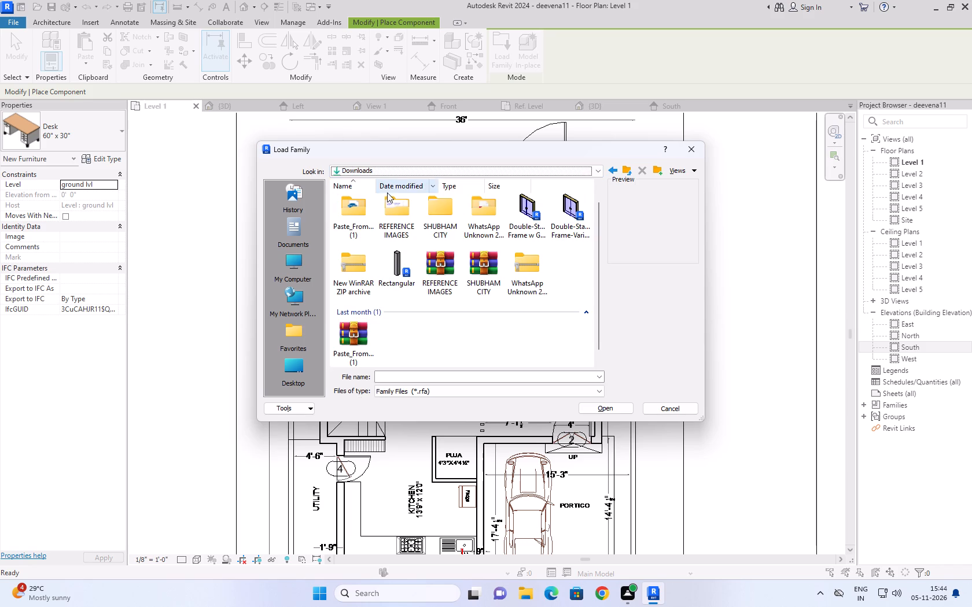
double_click(436, 205)
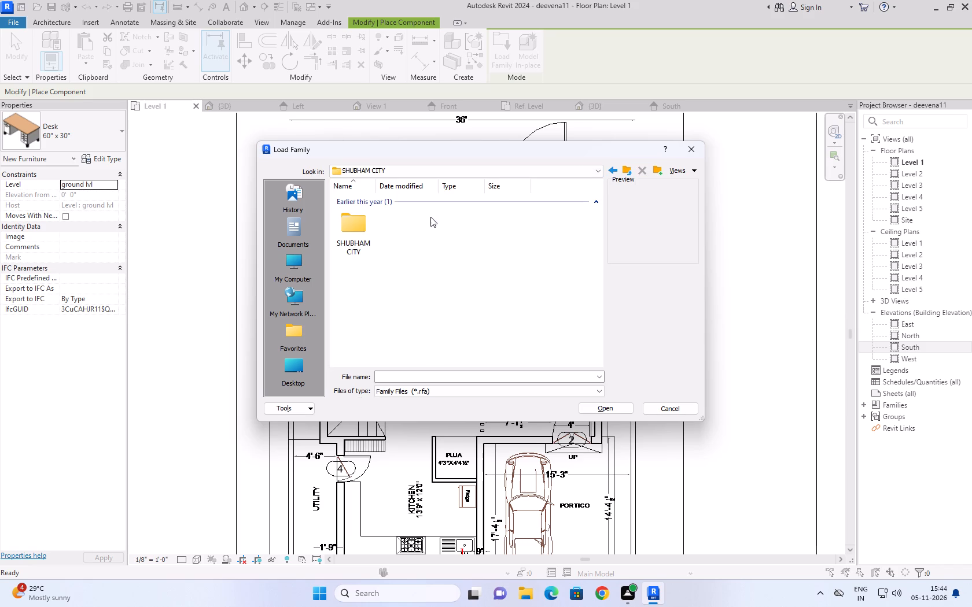
double_click(352, 234)
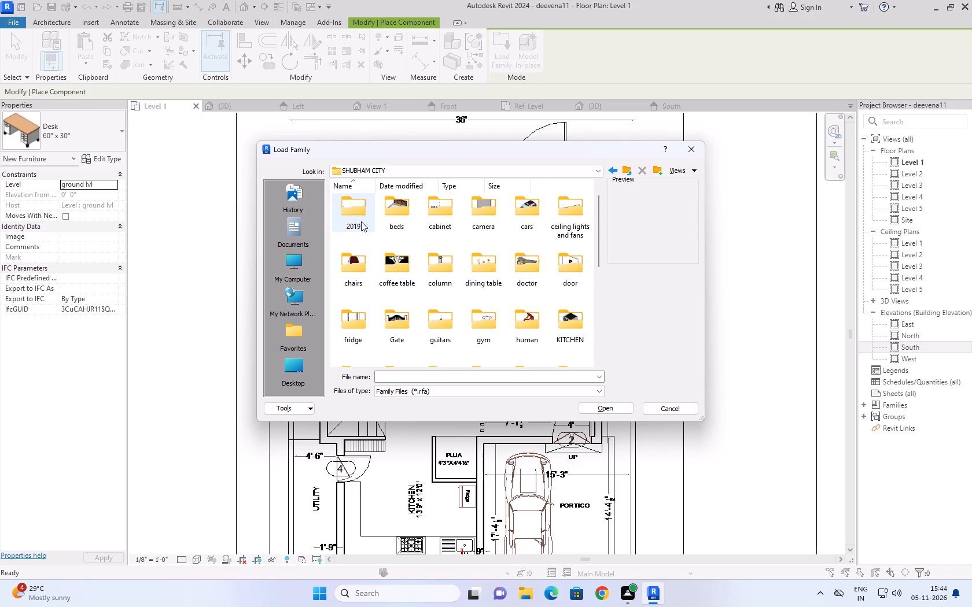
double_click(391, 211)
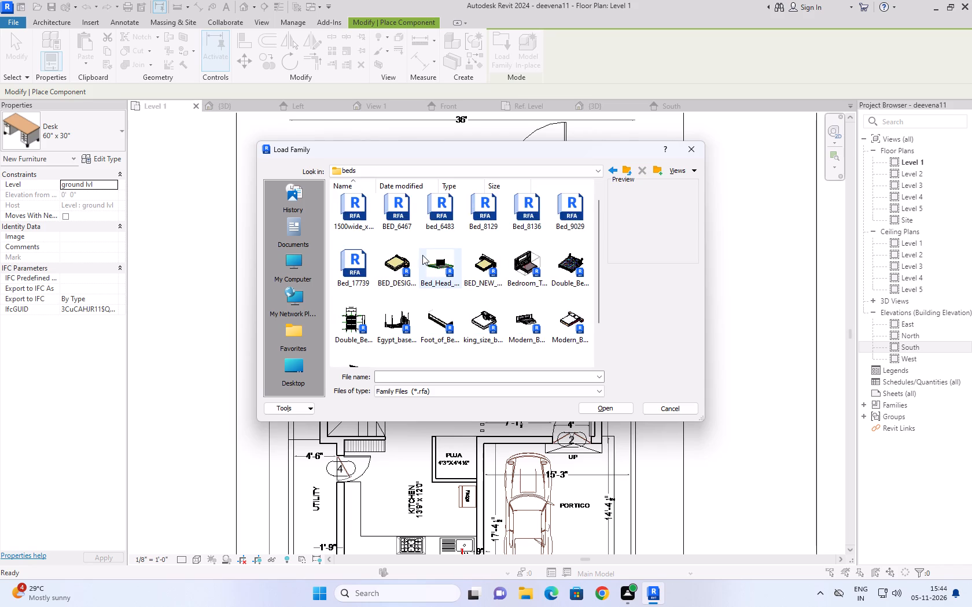
Display the bed family files as thumbnails and enlarge them for comparing the designs.
scroll(371, 272, down, 5)
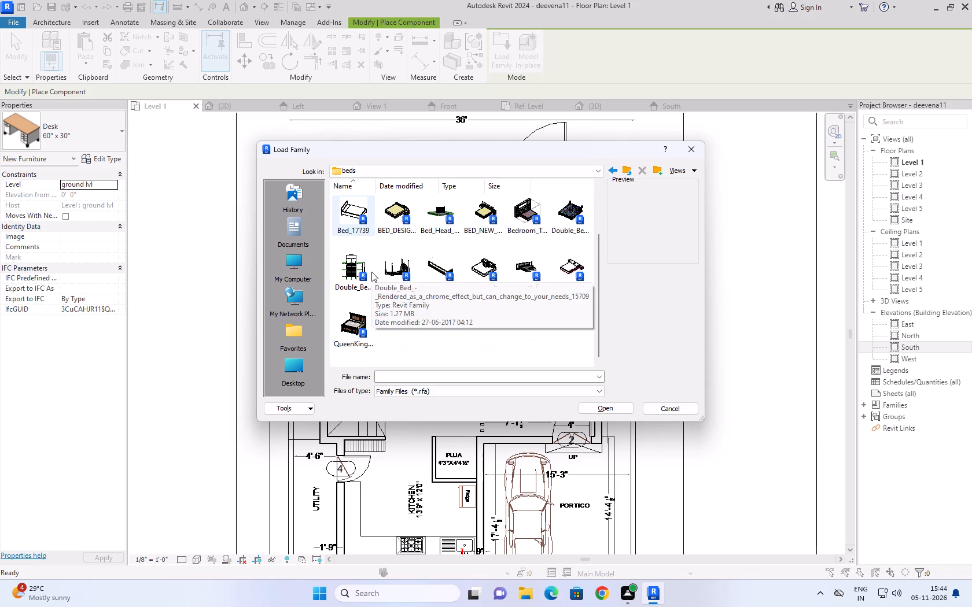
scroll(358, 336, up, 5)
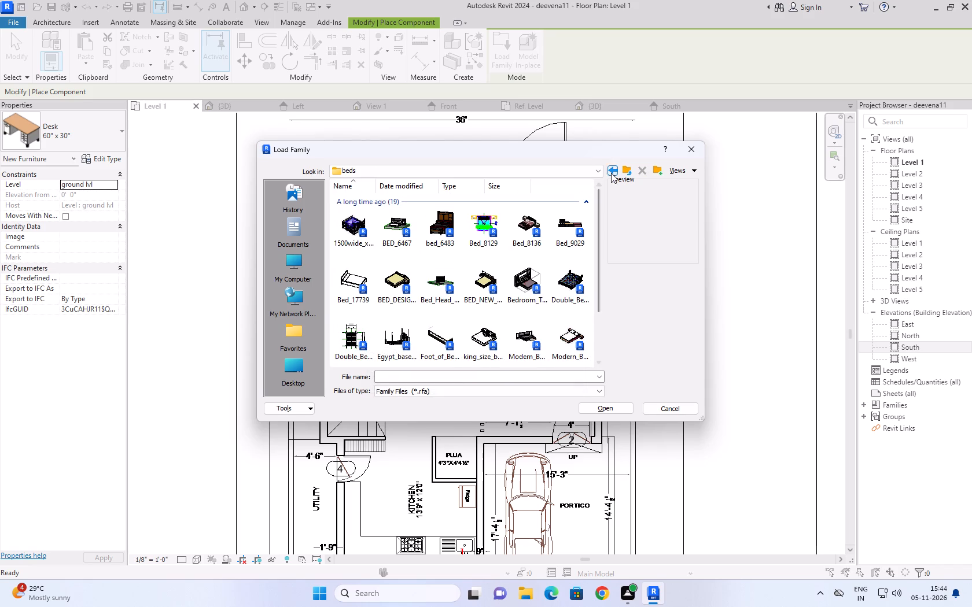
scroll(337, 219, up, 3)
click(692, 166)
click(679, 212)
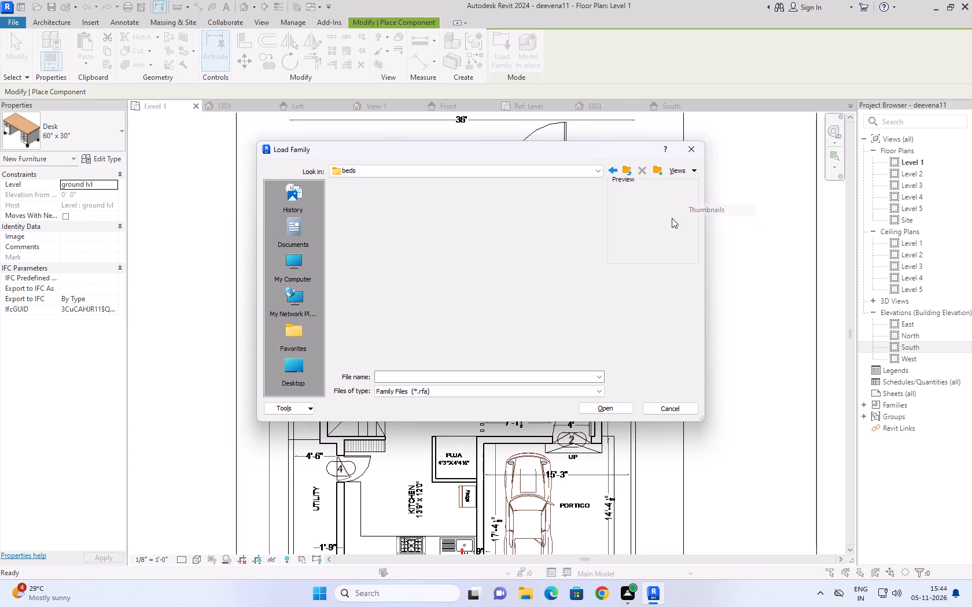
scroll(345, 202, up, 1)
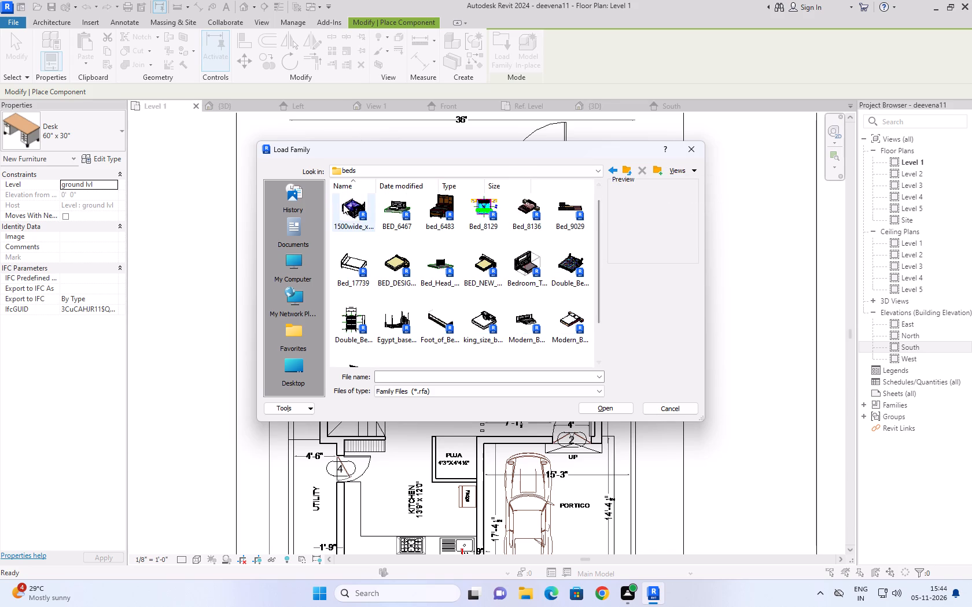
scroll(421, 236, up, 2)
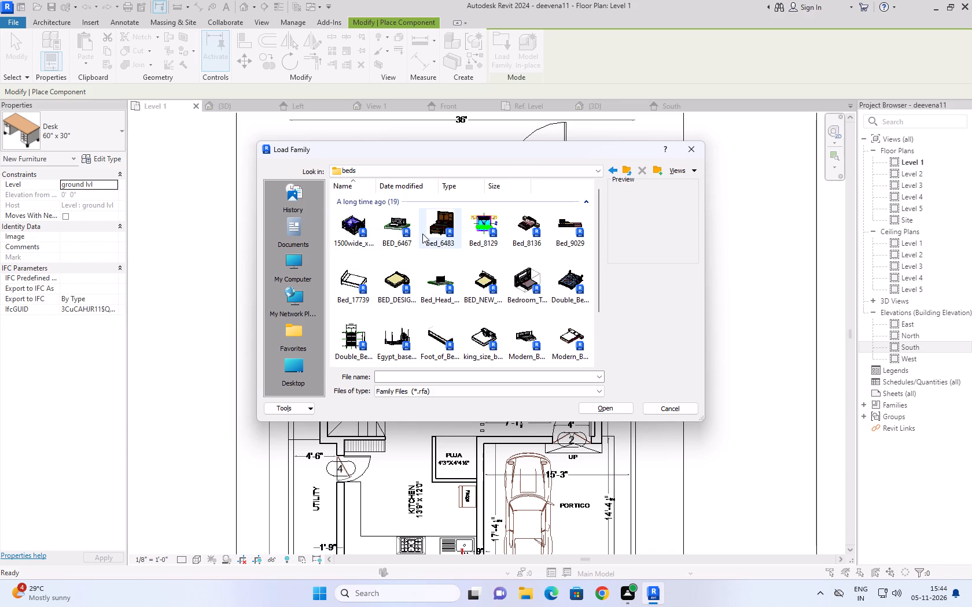
scroll(422, 234, up, 1)
scroll(528, 232, up, 1)
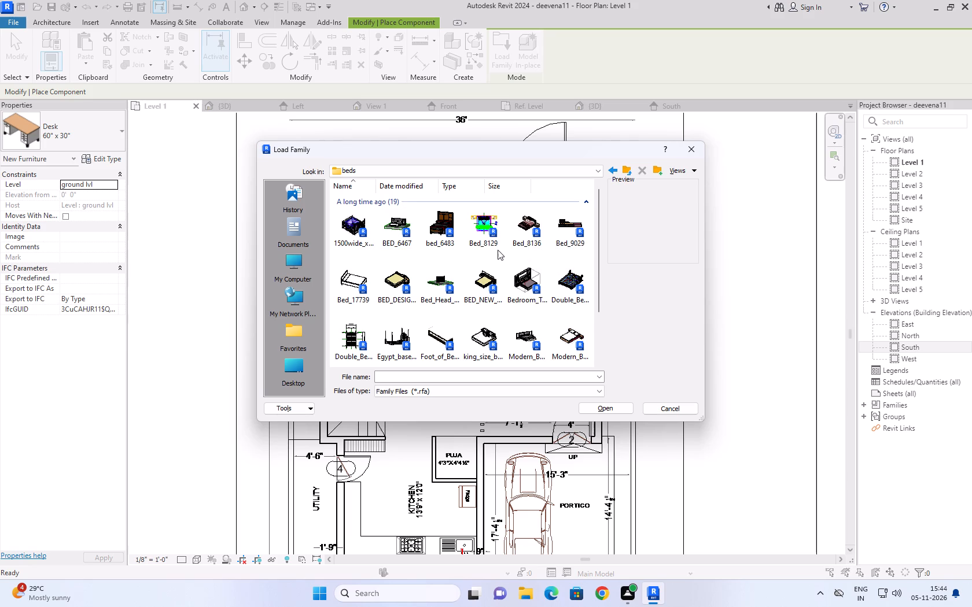
ctrl+middle_click(347, 227)
ctrl+scroll(347, 227, up, 2)
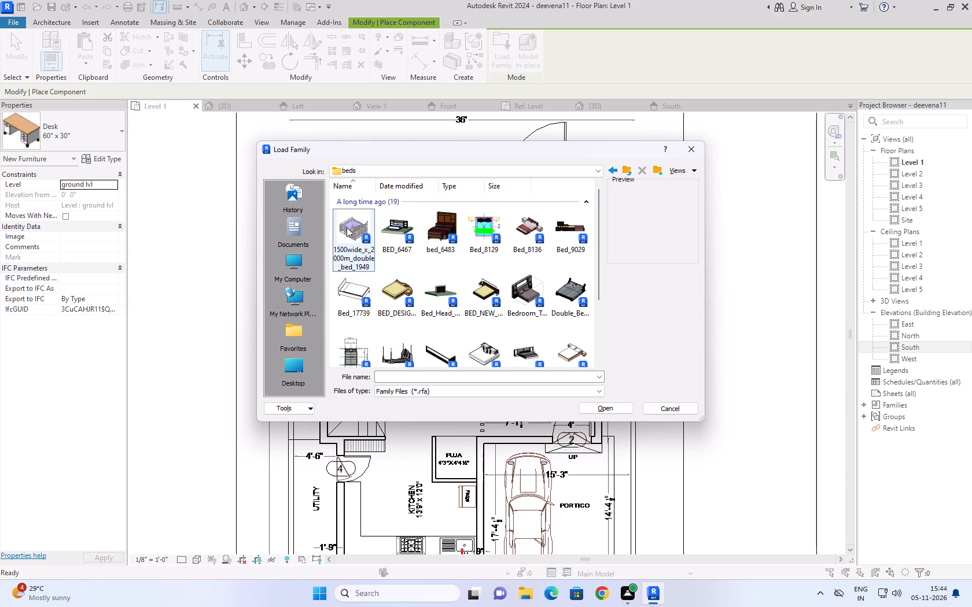
ctrl+middle_click(347, 227)
ctrl+scroll(347, 227, up, 5)
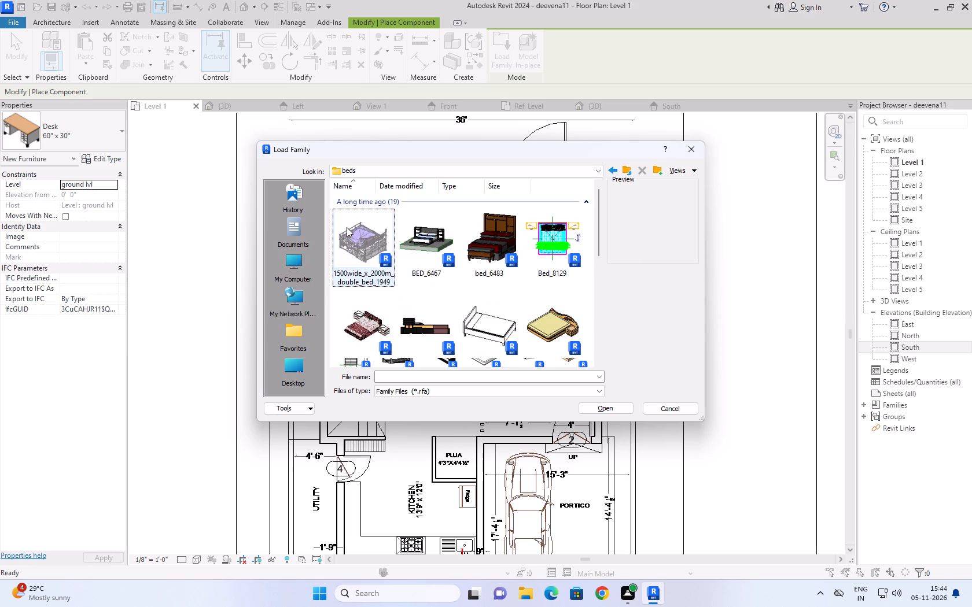
ctrl+middle_click(347, 227)
ctrl+scroll(347, 227, up, 4)
scroll(348, 310, up, 3)
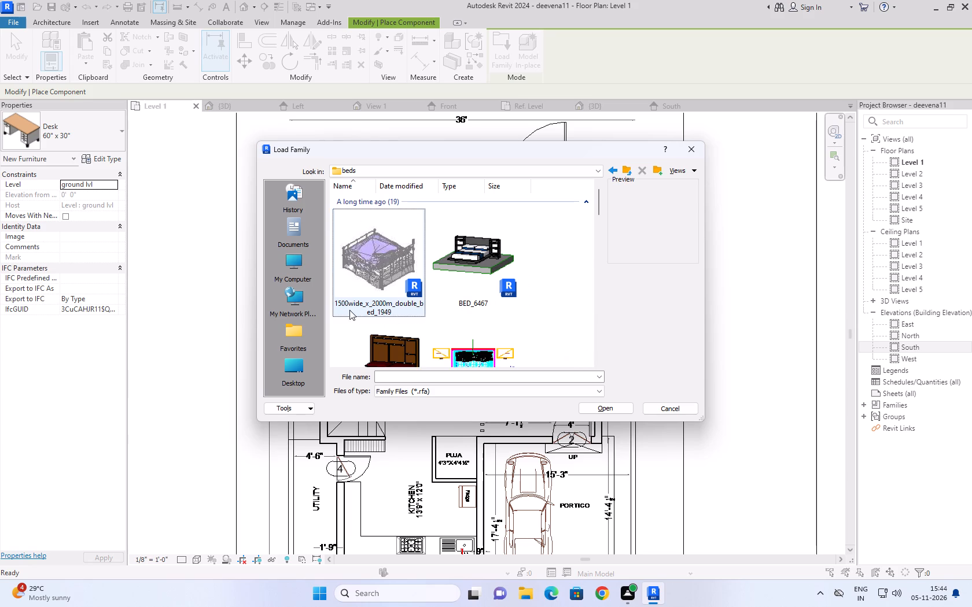
Examine the bed family thumbnails in the beds folder, previewing BED_6467, to compare the available designs.
scroll(378, 240, down, 3)
scroll(395, 234, up, 3)
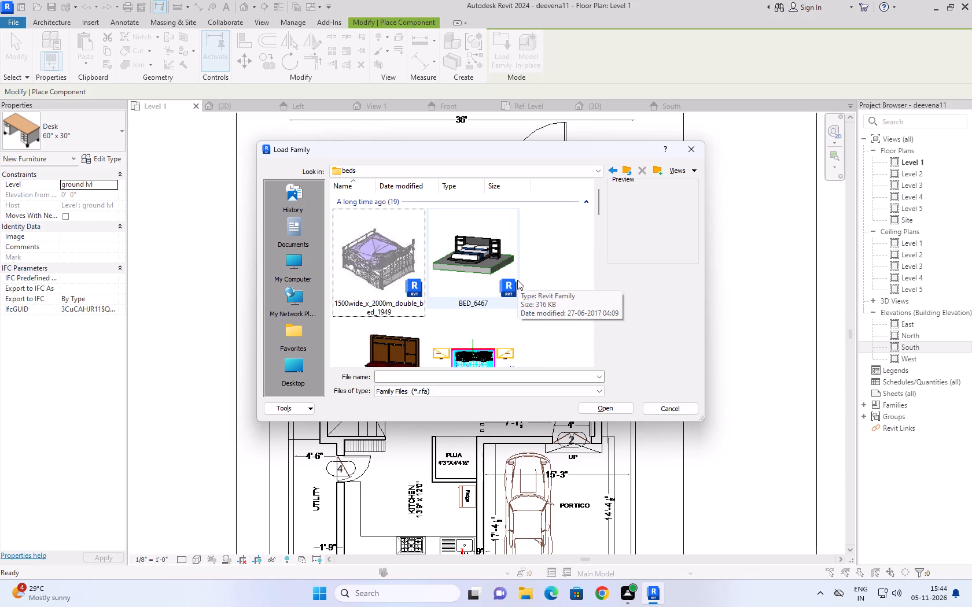
click(517, 280)
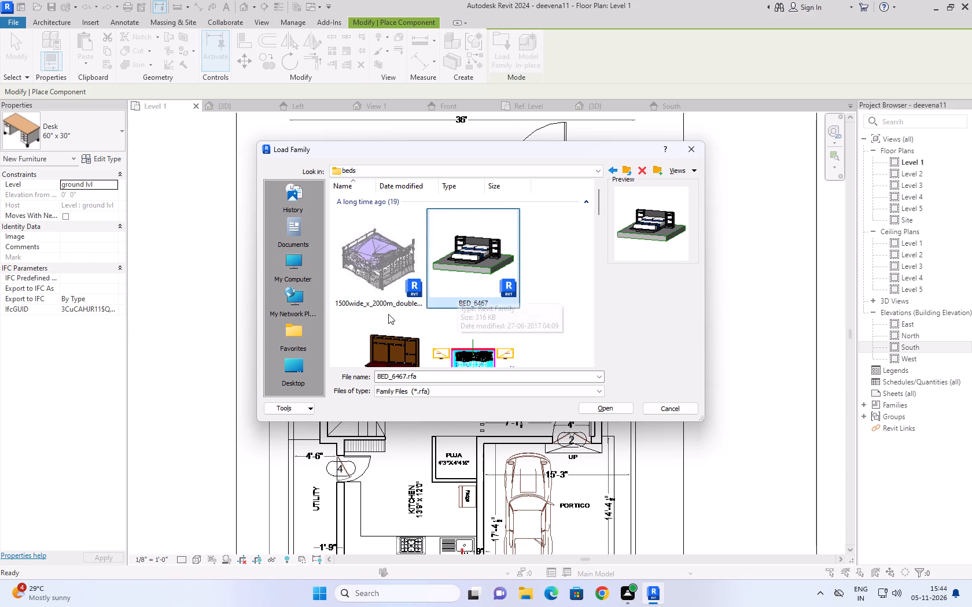
scroll(391, 253, down, 1)
scroll(390, 254, up, 2)
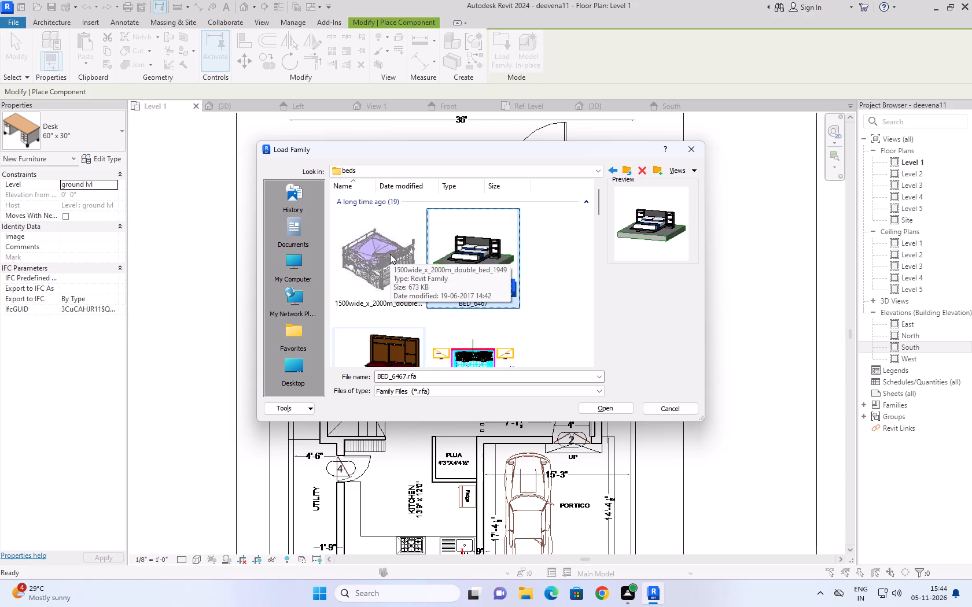
scroll(390, 257, down, 3)
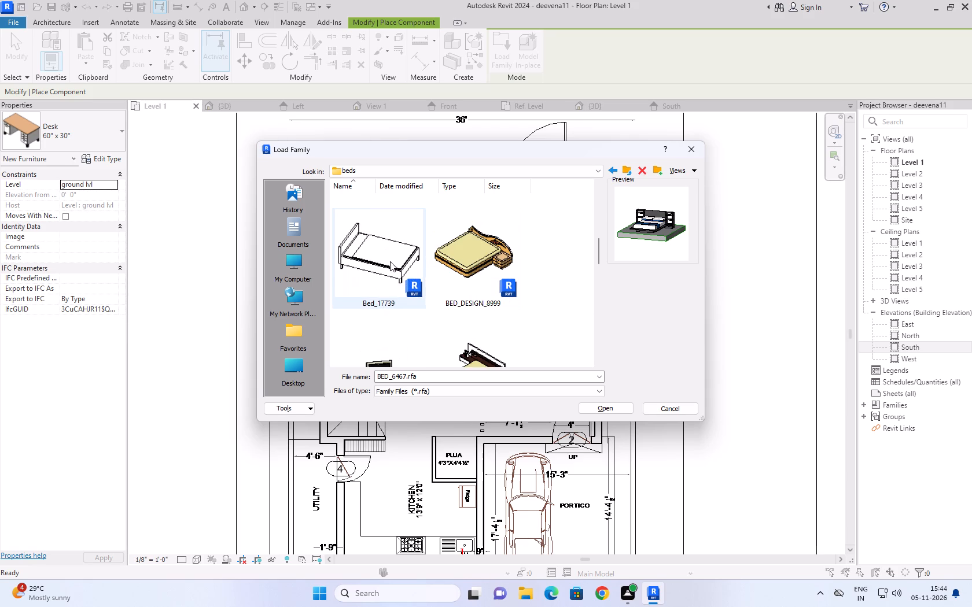
scroll(390, 264, down, 1)
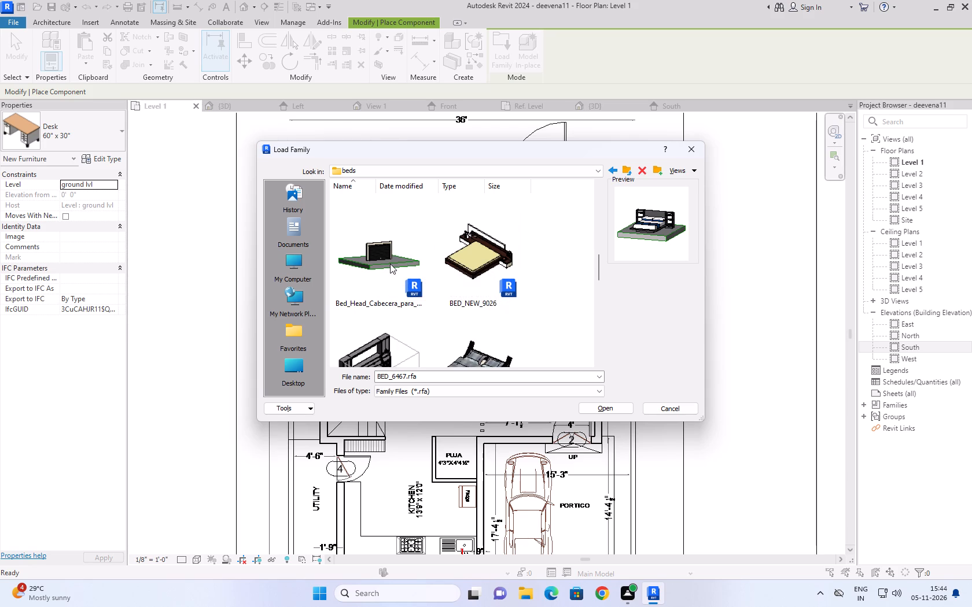
scroll(390, 264, down, 1)
scroll(390, 264, up, 2)
scroll(390, 264, down, 2)
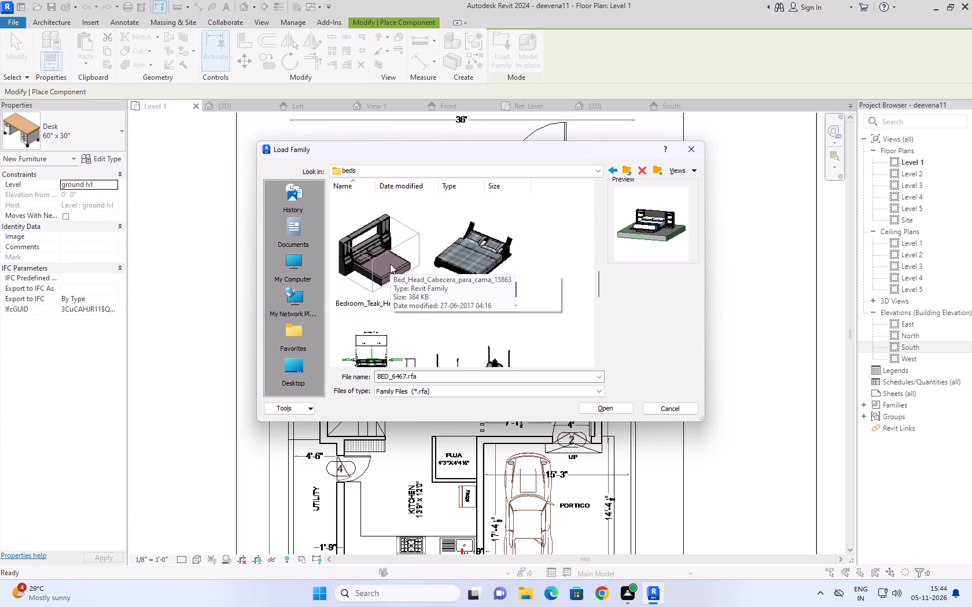
scroll(390, 264, down, 1)
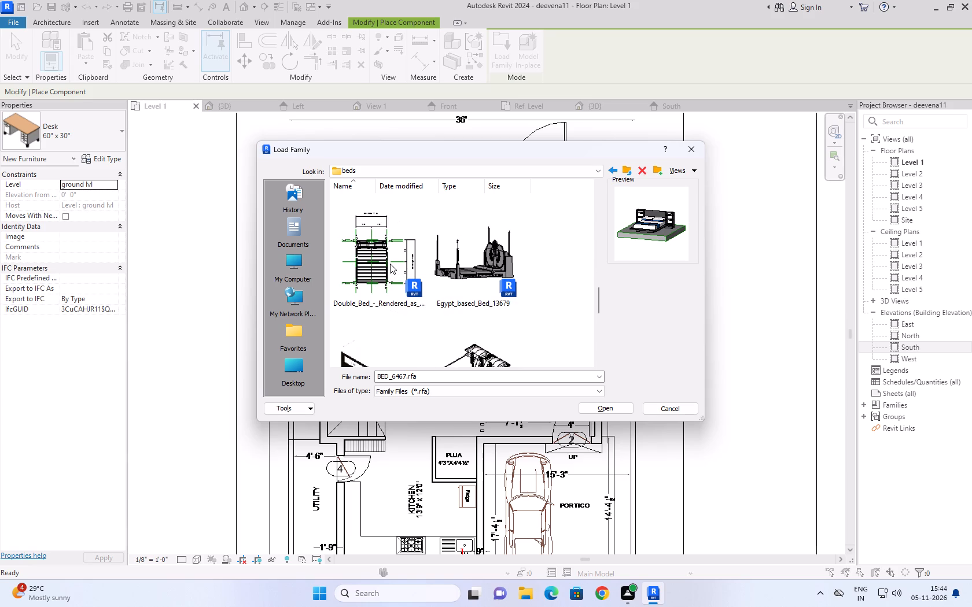
scroll(390, 264, down, 4)
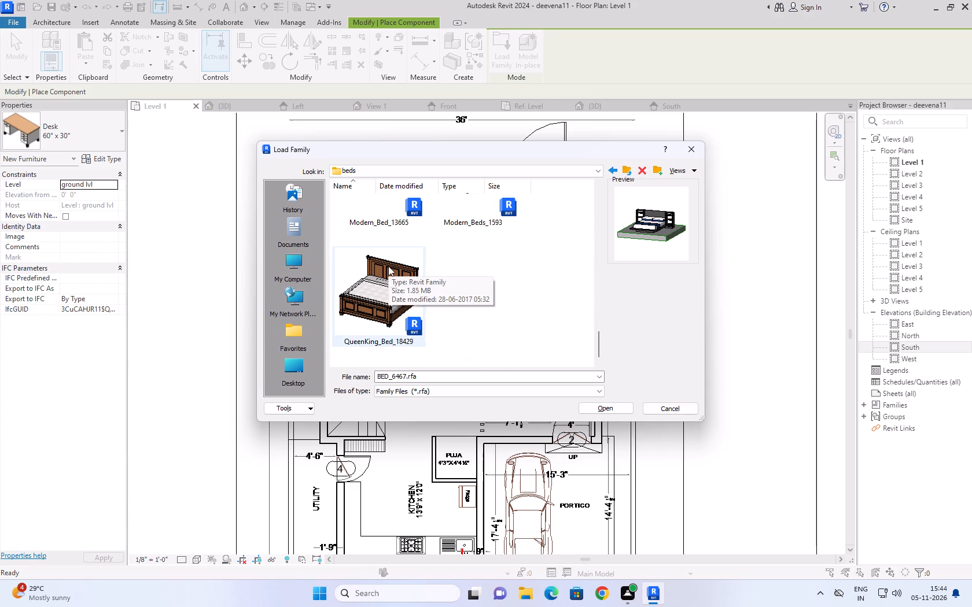
scroll(388, 266, down, 4)
scroll(388, 266, up, 3)
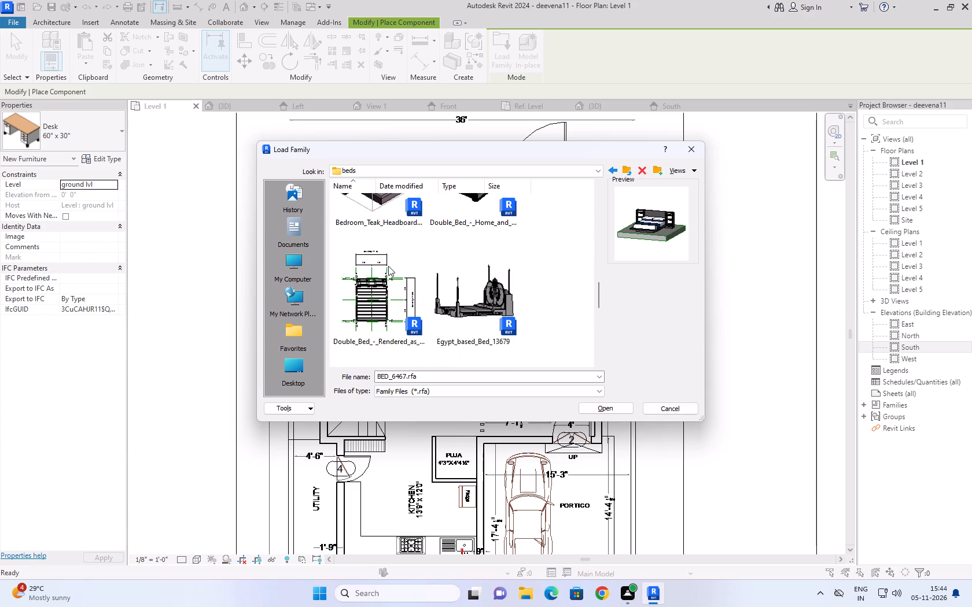
scroll(388, 266, up, 1)
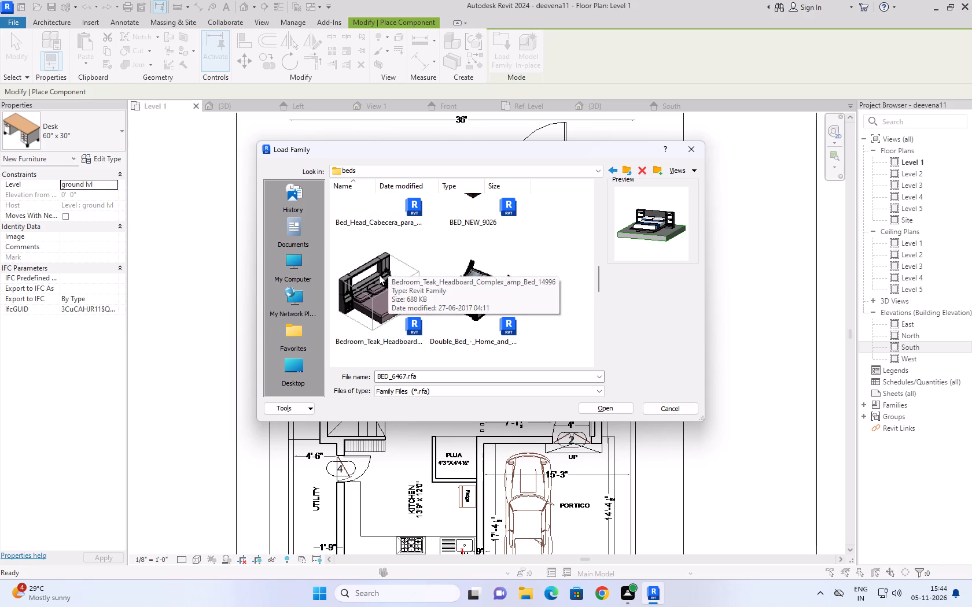
Load the bed family Bedroom_Teak_Headboard_Complex_amp_Bed_14996 into the project.
click(379, 275)
scroll(447, 260, up, 3)
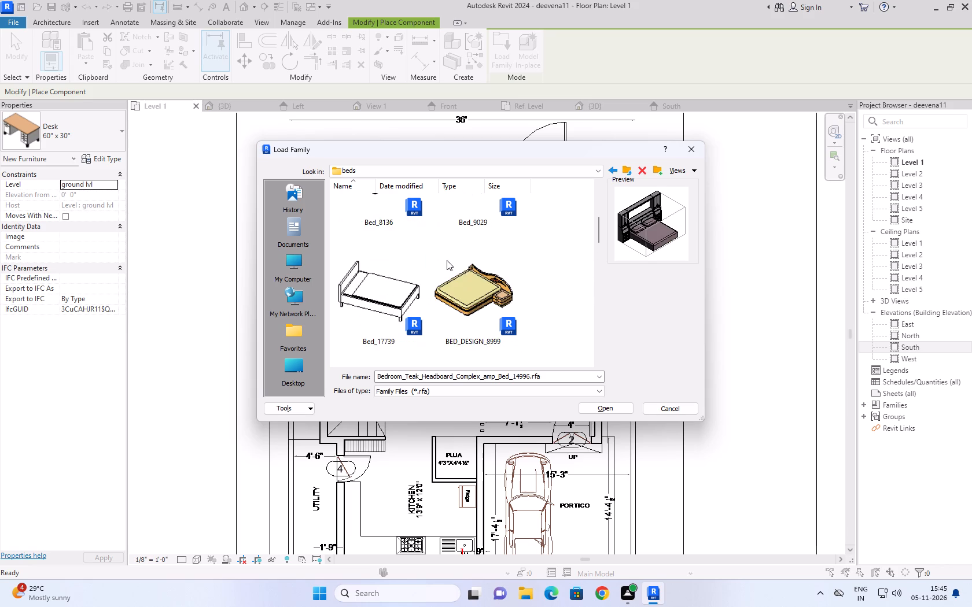
scroll(447, 260, down, 4)
scroll(447, 260, up, 1)
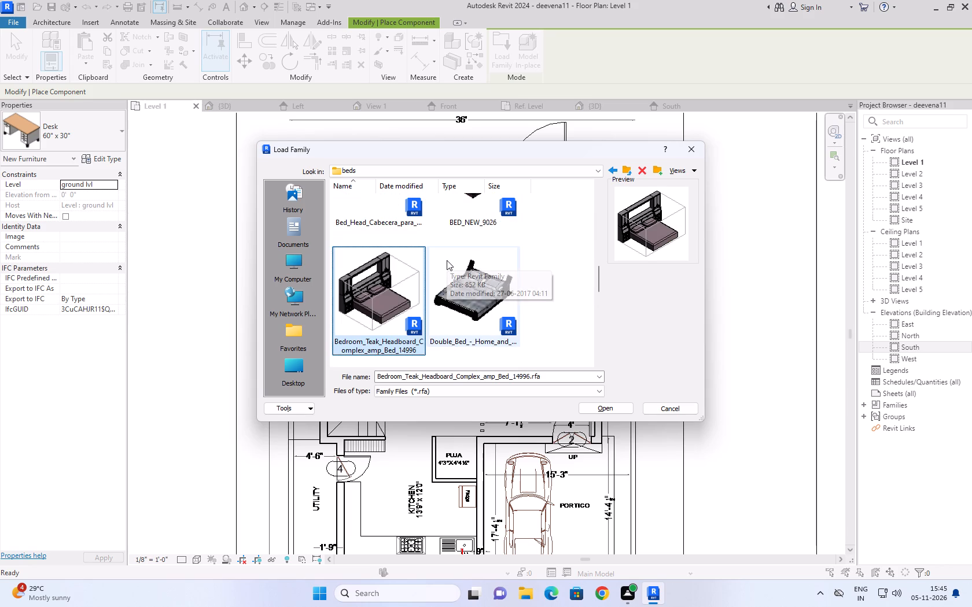
scroll(447, 260, up, 2)
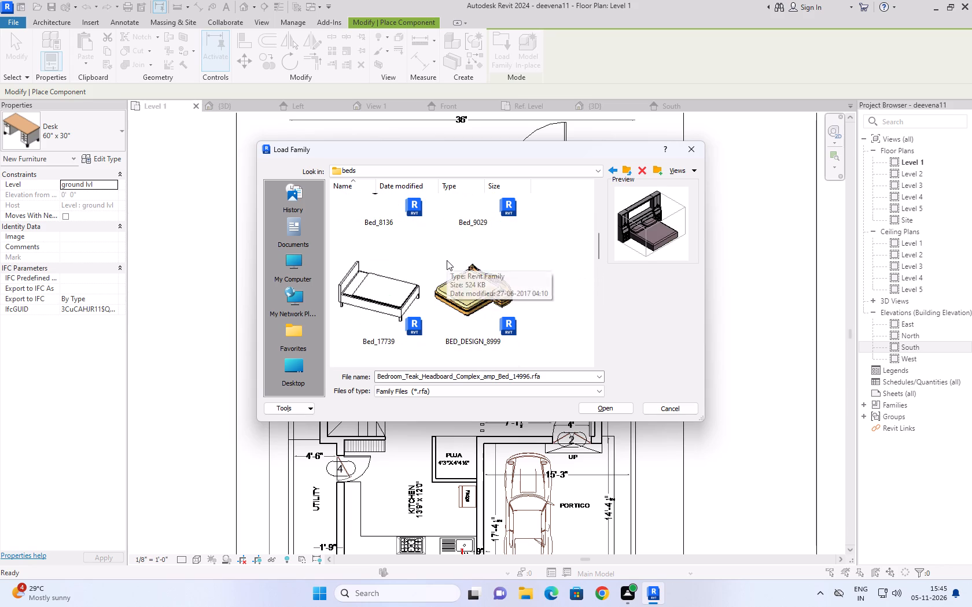
scroll(447, 260, up, 1)
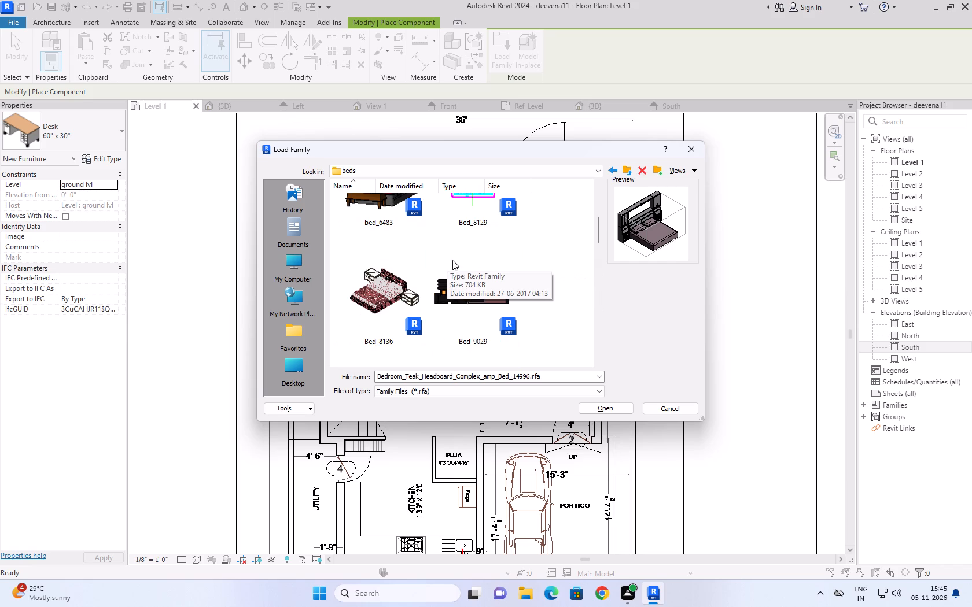
scroll(513, 243, up, 1)
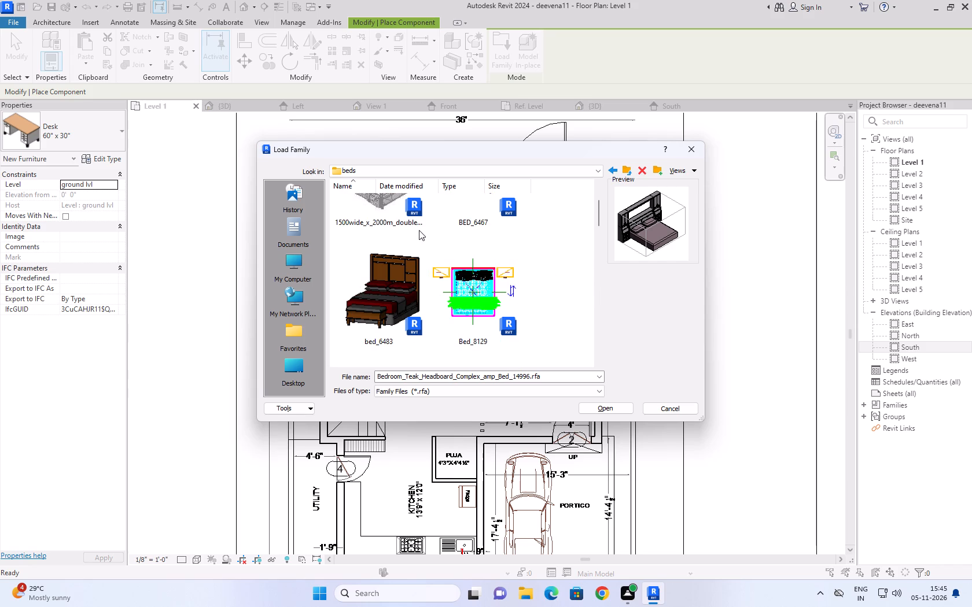
scroll(419, 228, up, 2)
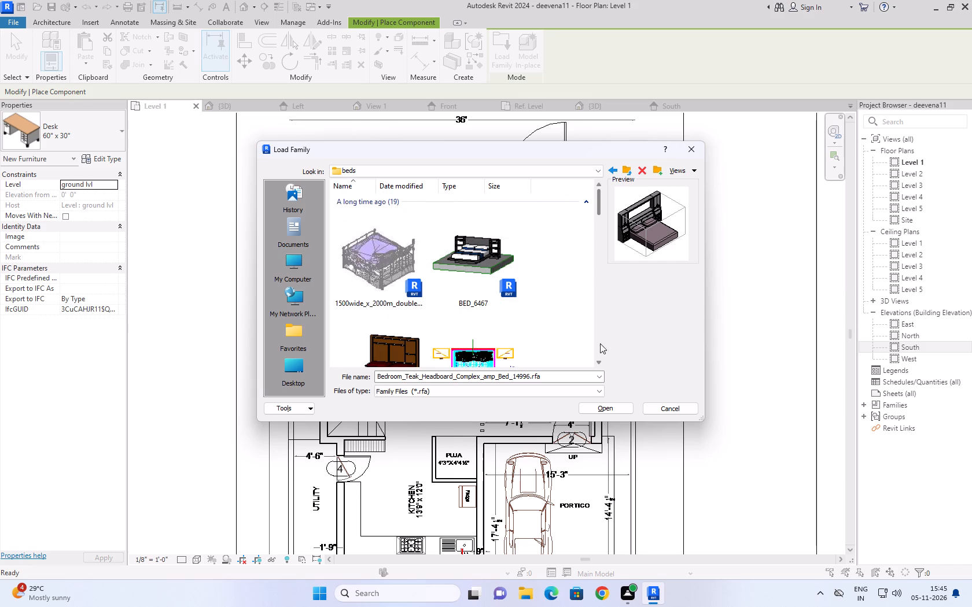
click(623, 405)
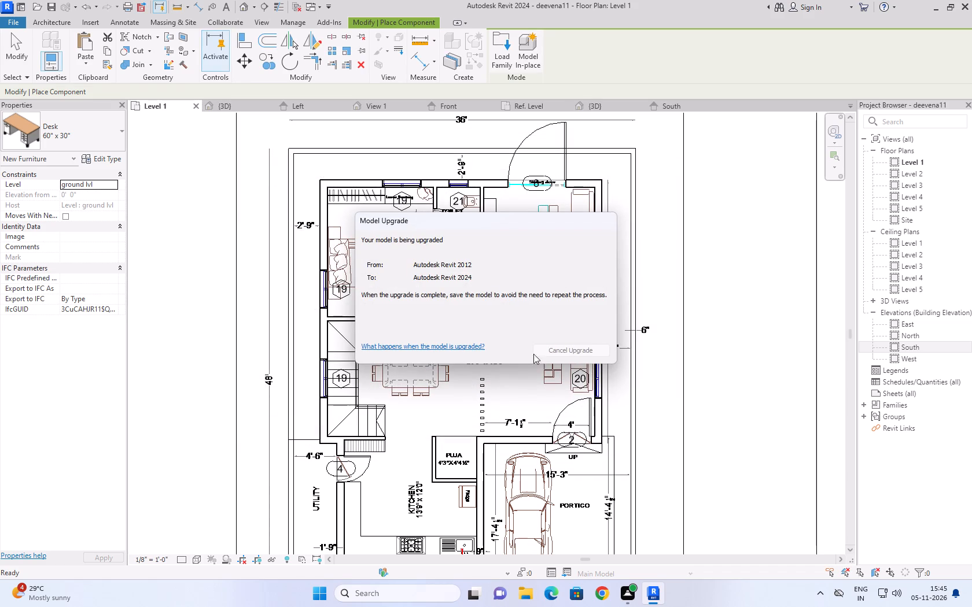
click(559, 351)
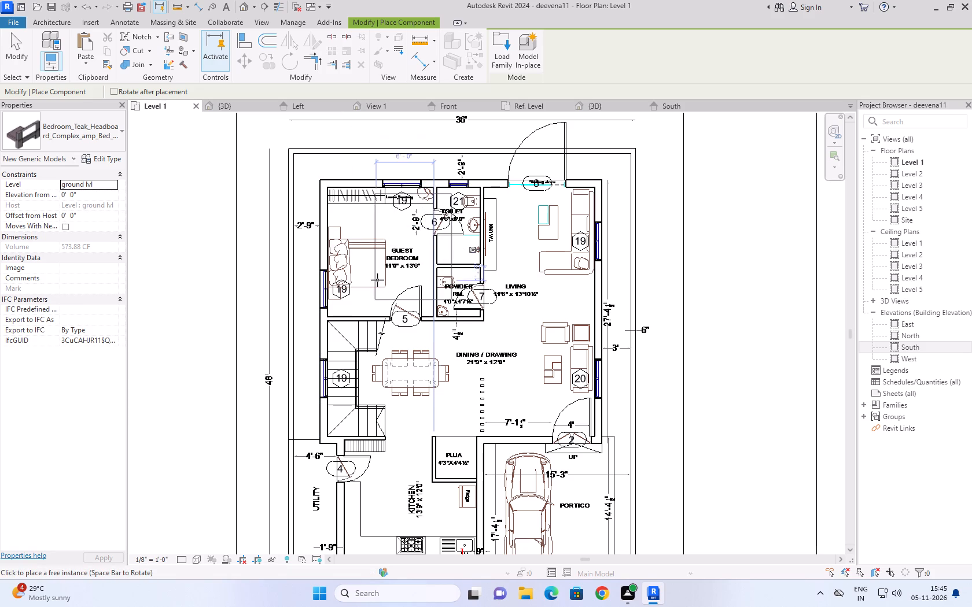
Place the teak headboard bed in the guest bedroom of the ground floor plan, near the bed drawn against the window wall.
scroll(377, 280, up, 3)
scroll(288, 313, up, 2)
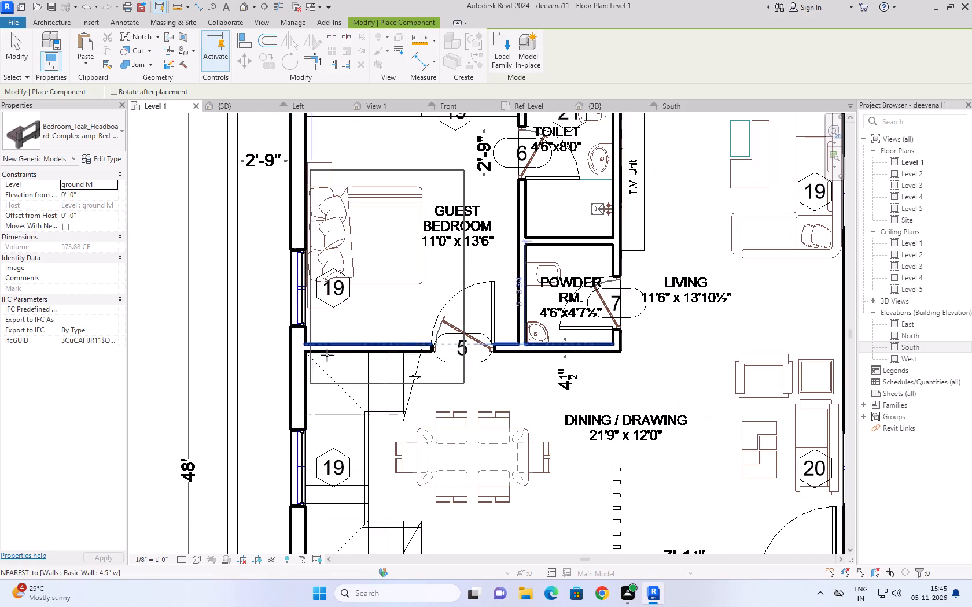
click(321, 295)
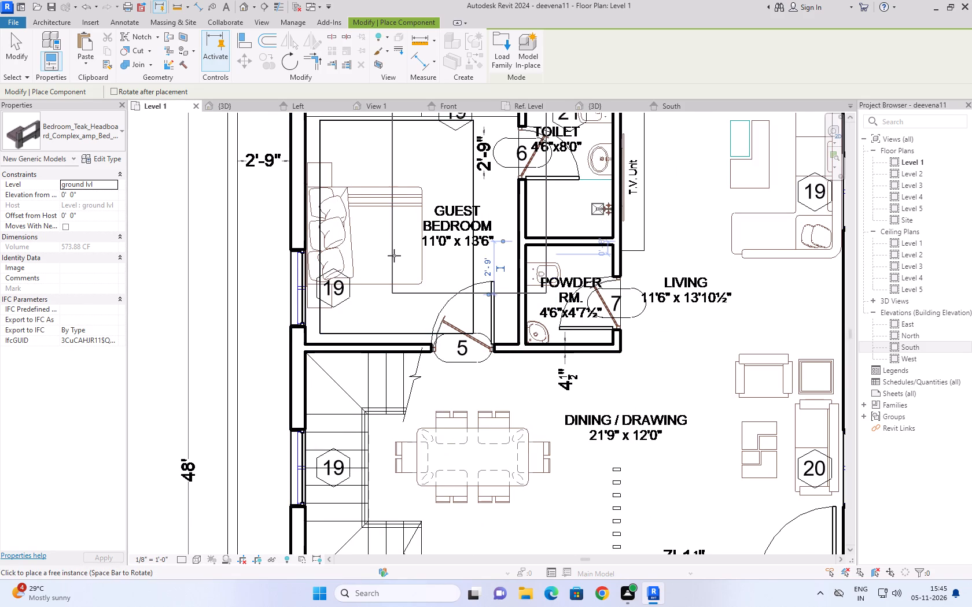
Place another teak headboard bed in the master bedroom of the first floor plan, over the drawn bed.
middle_drag(391, 273, 373, 371)
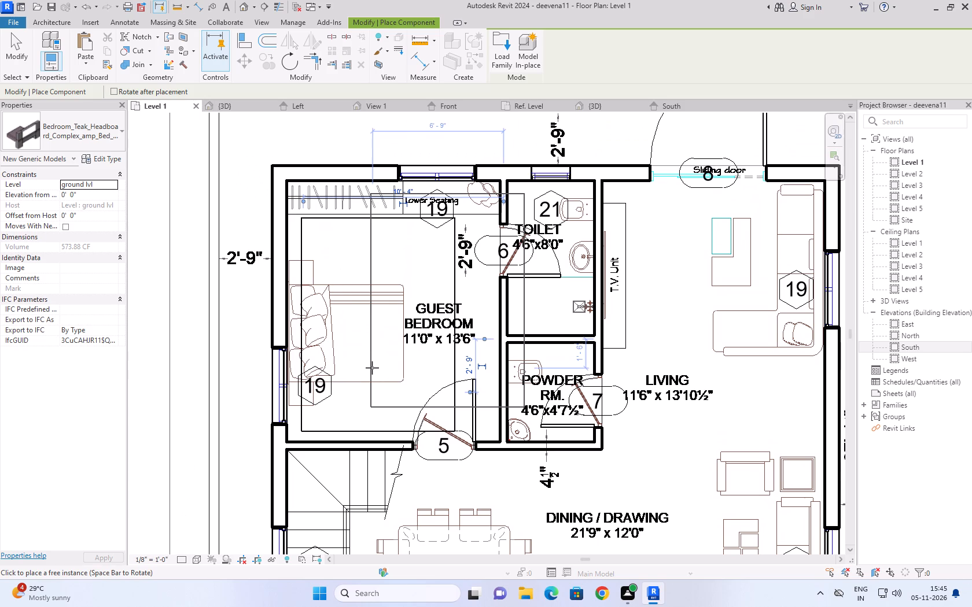
scroll(360, 344, down, 1)
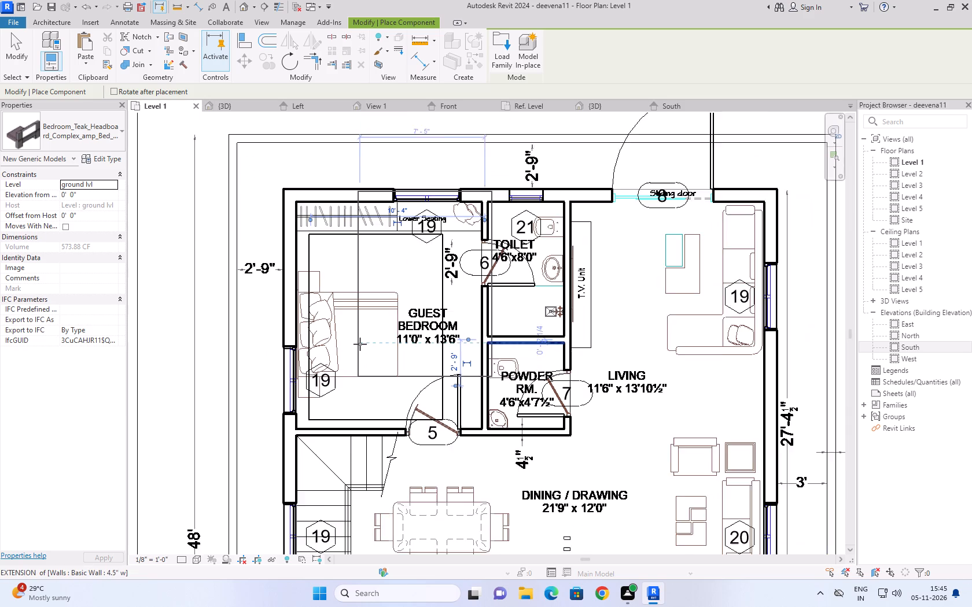
scroll(360, 344, down, 1)
middle_drag(461, 463, 467, 383)
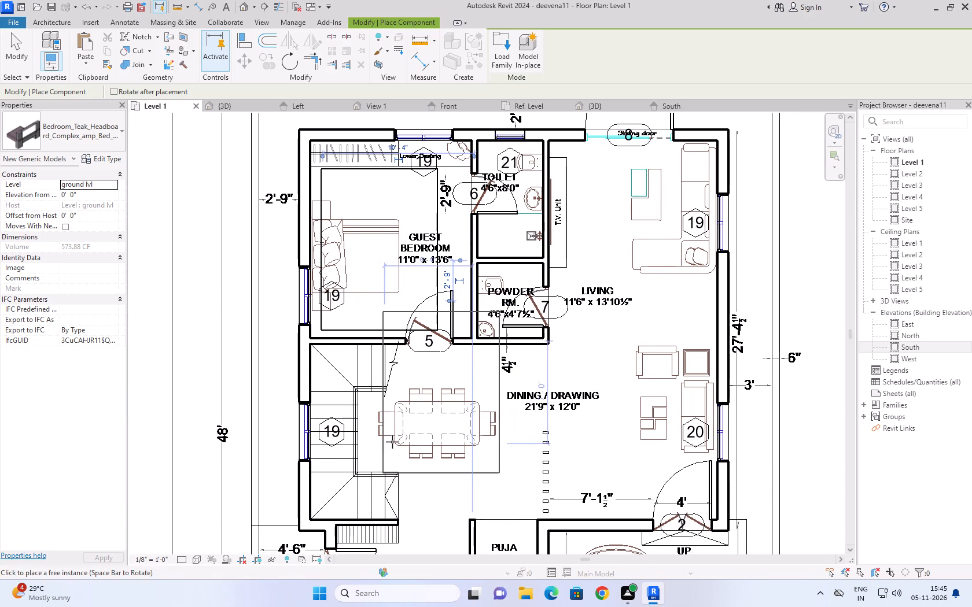
middle_drag(497, 469, 438, 276)
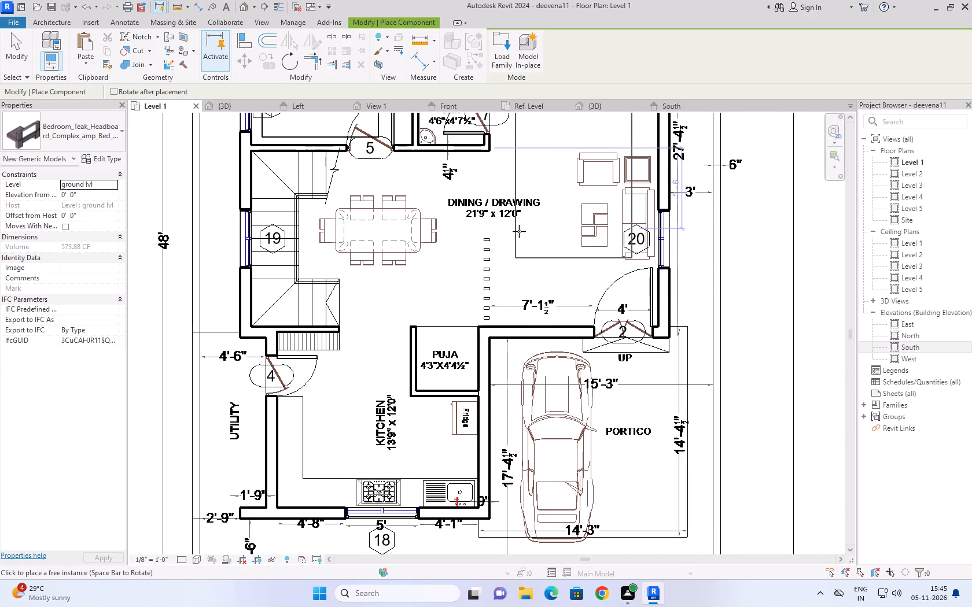
middle_drag(519, 231, 331, 383)
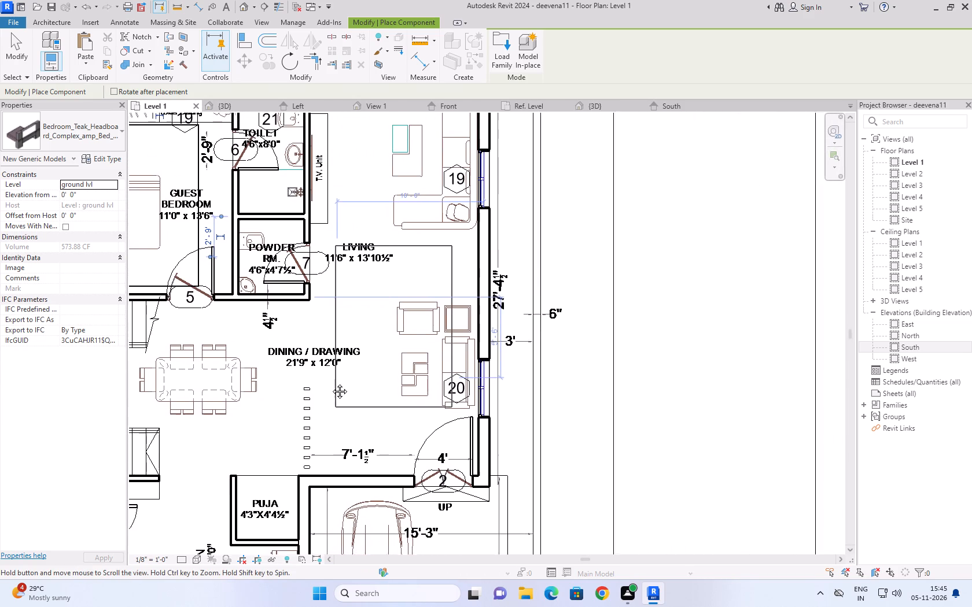
middle_drag(331, 383, 324, 383)
scroll(612, 358, down, 2)
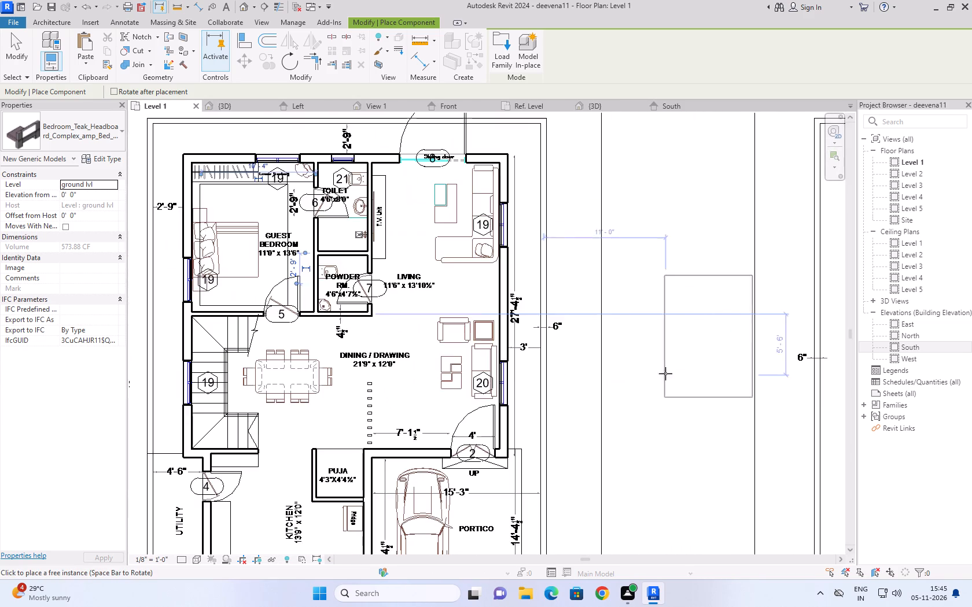
middle_drag(665, 373, 208, 385)
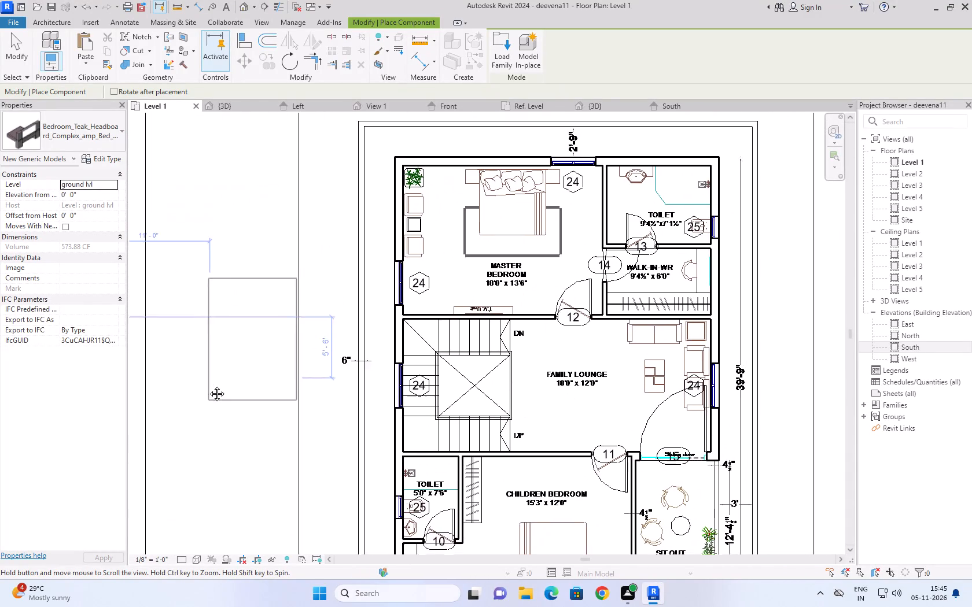
middle_drag(208, 385, 208, 392)
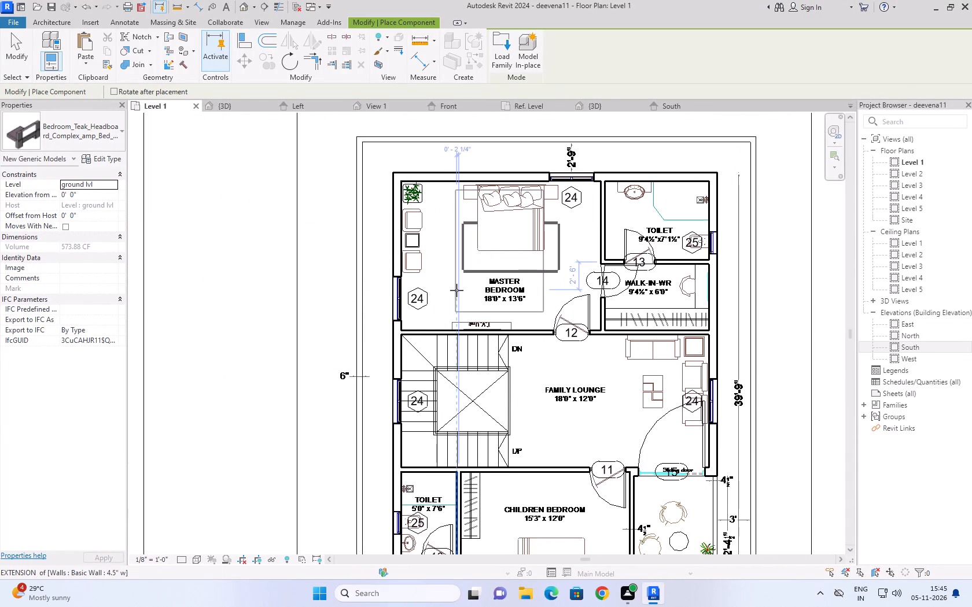
click(456, 293)
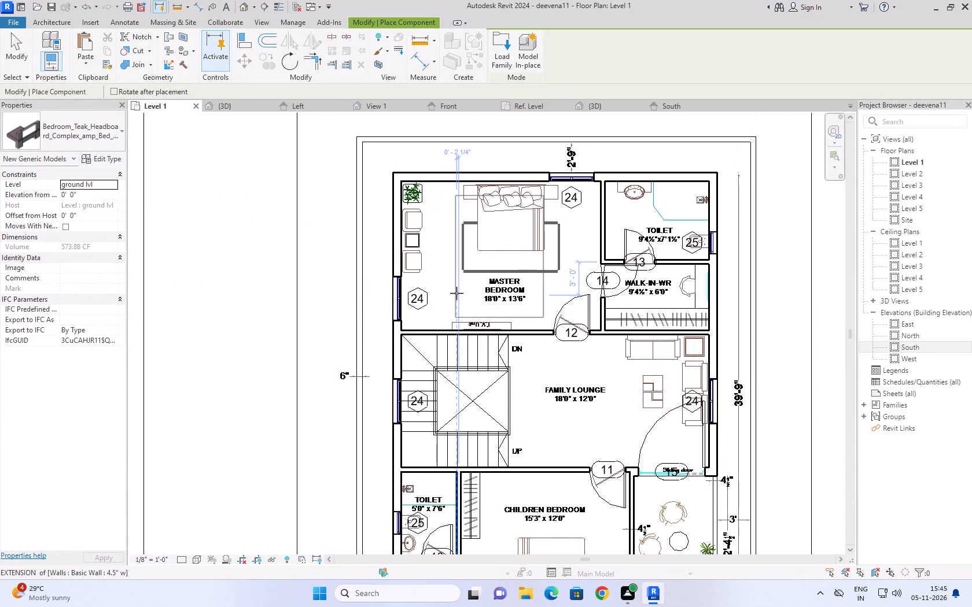
Place a teak headboard bed in the children bedroom of the first floor plan, over the drawn bed.
scroll(421, 361, down, 1)
middle_drag(417, 377, 380, 245)
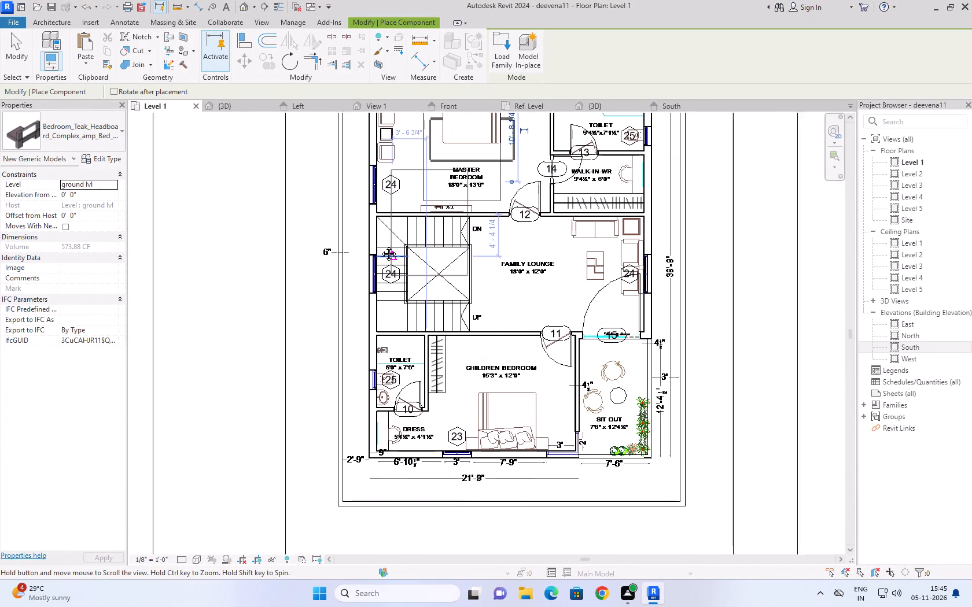
middle_drag(380, 245, 366, 242)
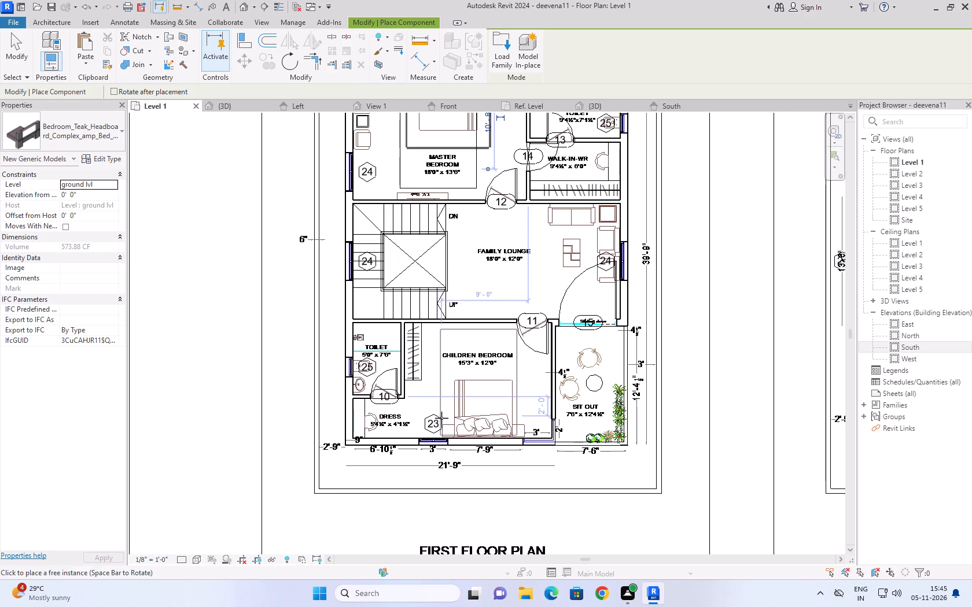
scroll(441, 418, up, 3)
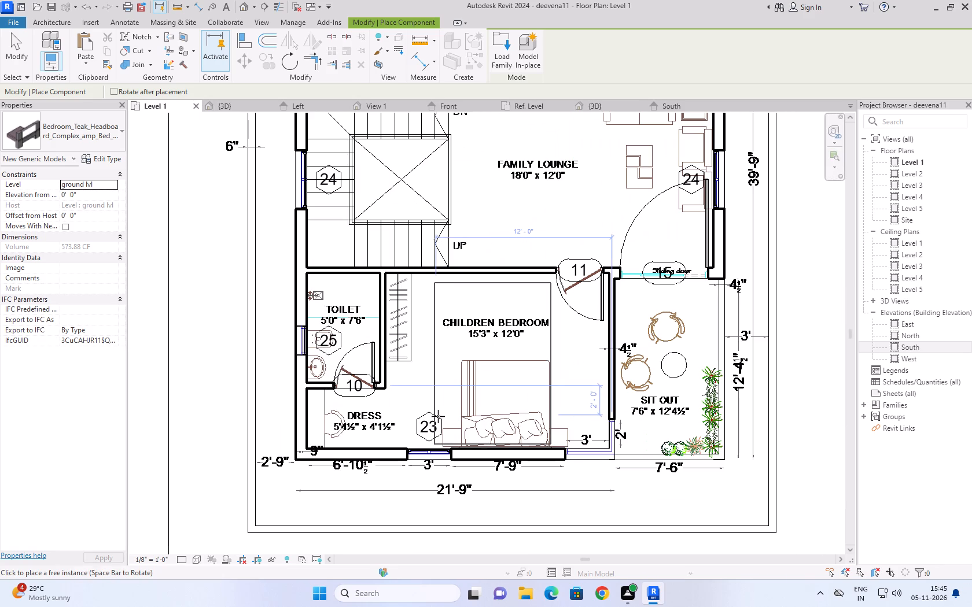
click(438, 416)
scroll(445, 405, down, 2)
middle_drag(443, 236, 397, 301)
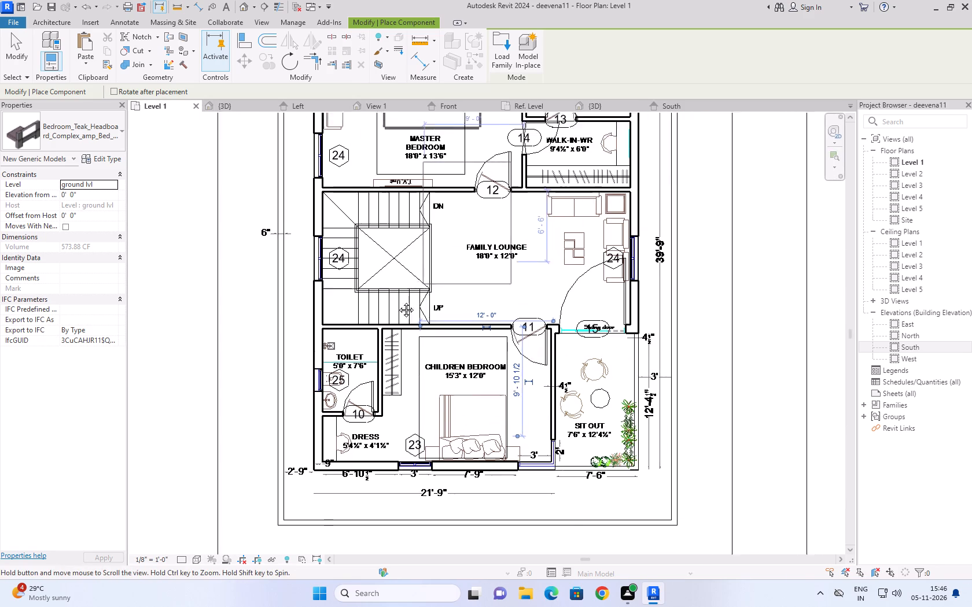
Check the second floor plan for further bed locations and end the bed placement.
middle_drag(397, 301, 304, 373)
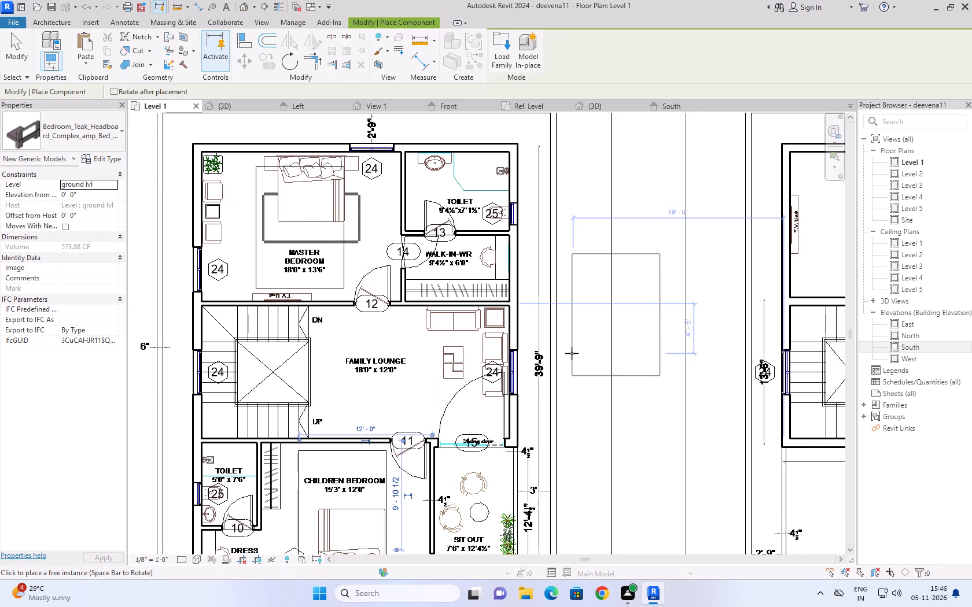
scroll(607, 316, down, 1)
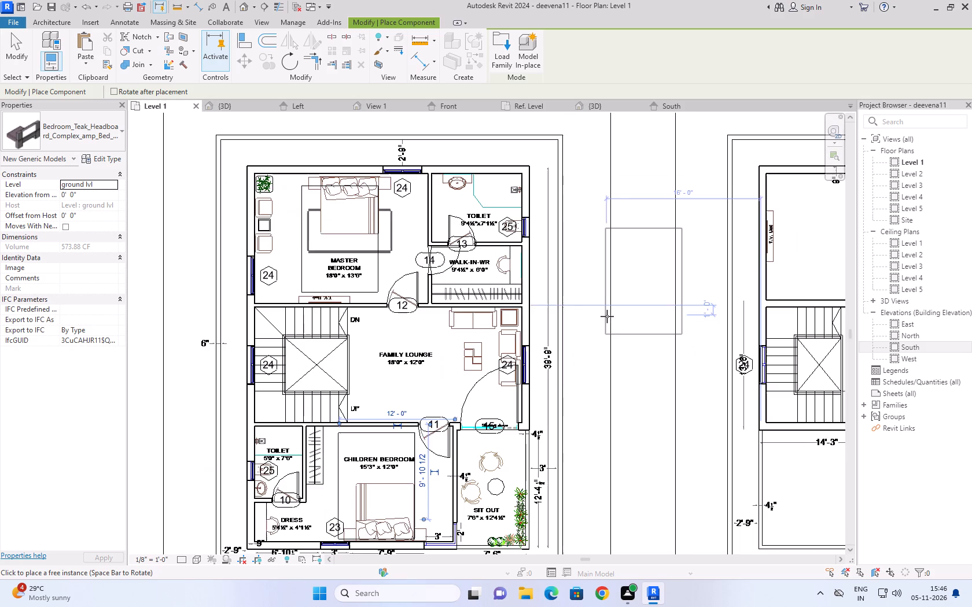
middle_drag(594, 312, 211, 282)
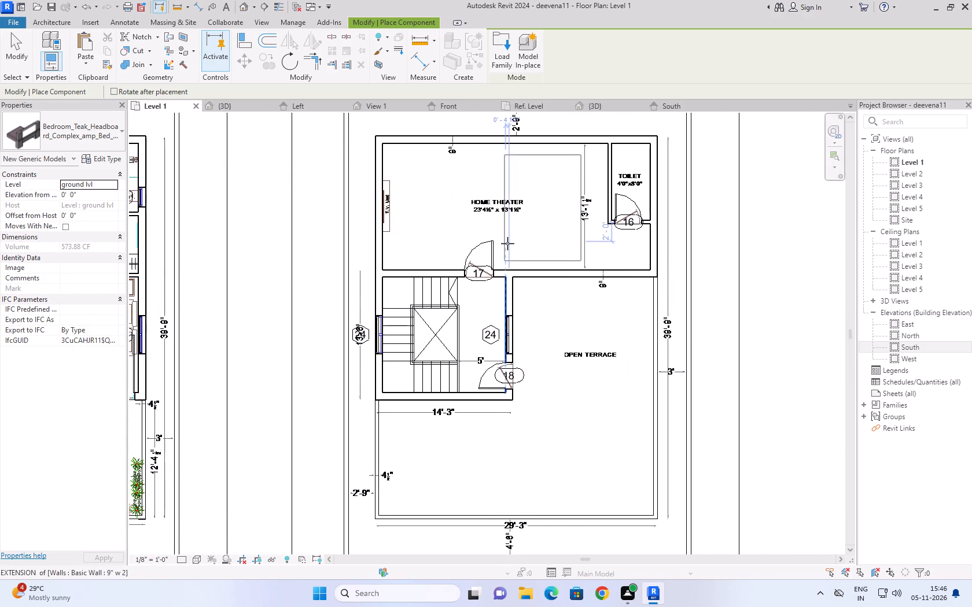
key(Escape)
key(Escape)
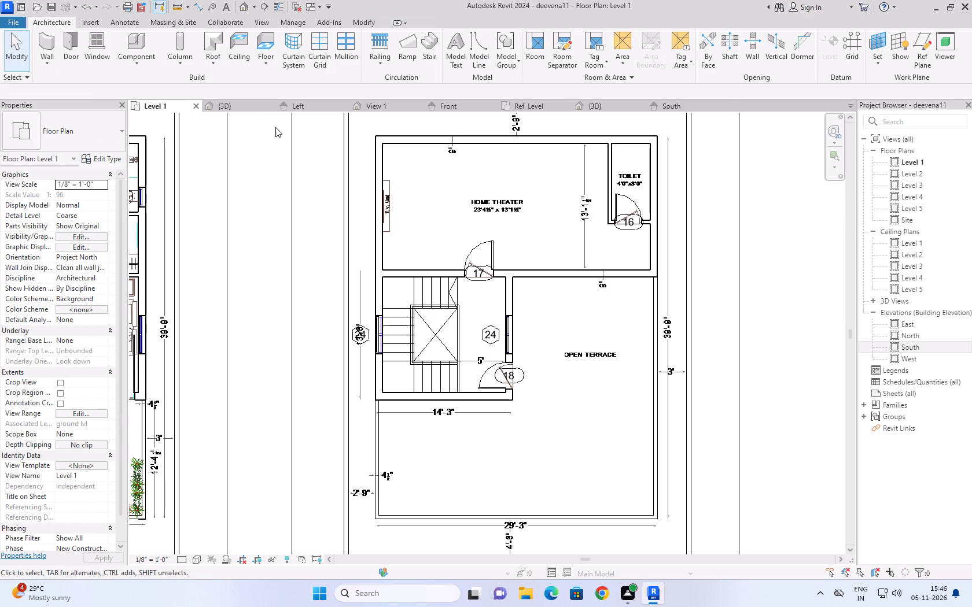
Delete the 6" slab roof over the ground floor building in the 3D view.
click(238, 107)
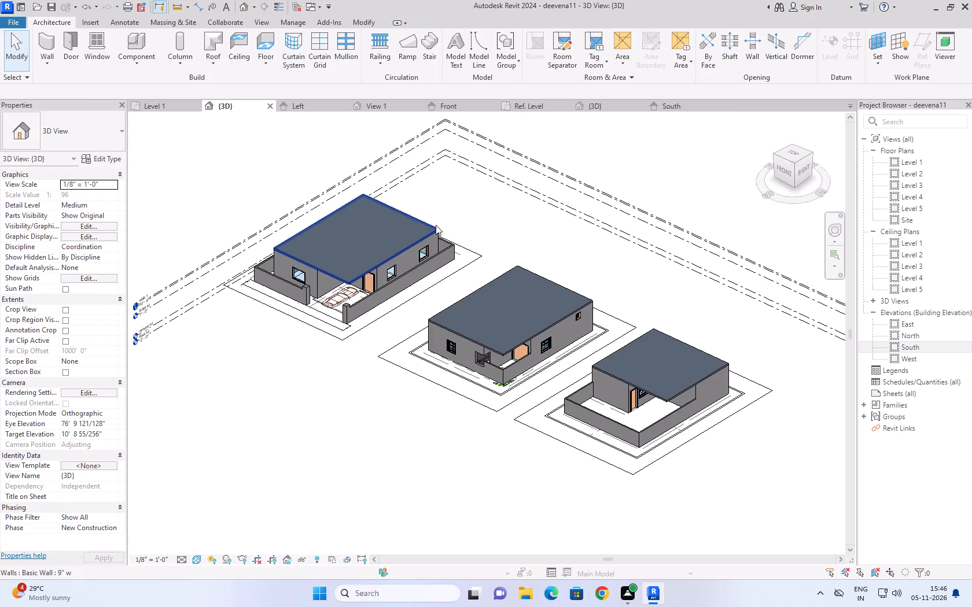
click(436, 225)
key(Delete)
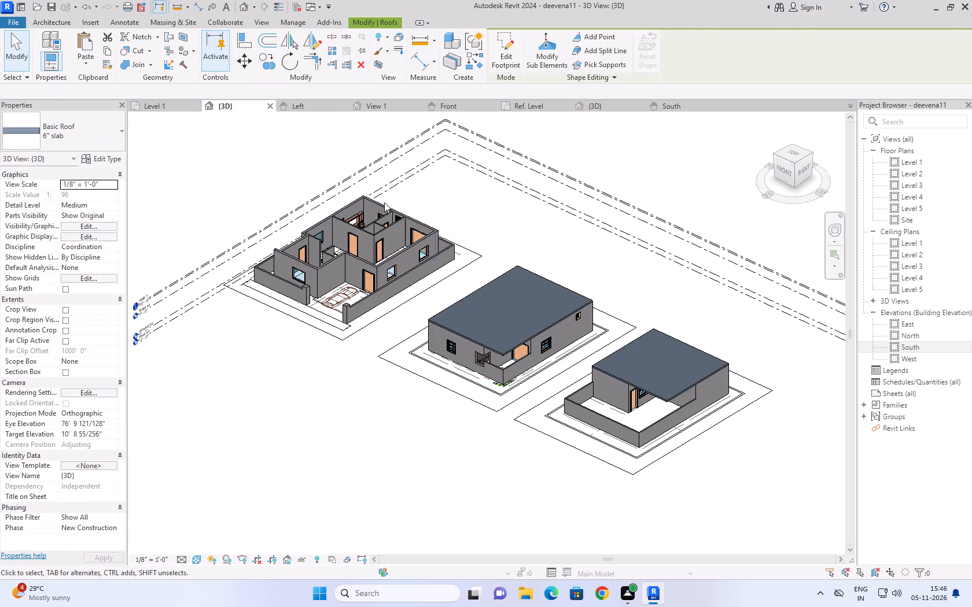
Examine the teak headboard bed in the guest bedroom in 3D and compare it with the ground floor plan.
scroll(271, 201, up, 2)
shift+middle_drag(357, 274, 397, 394)
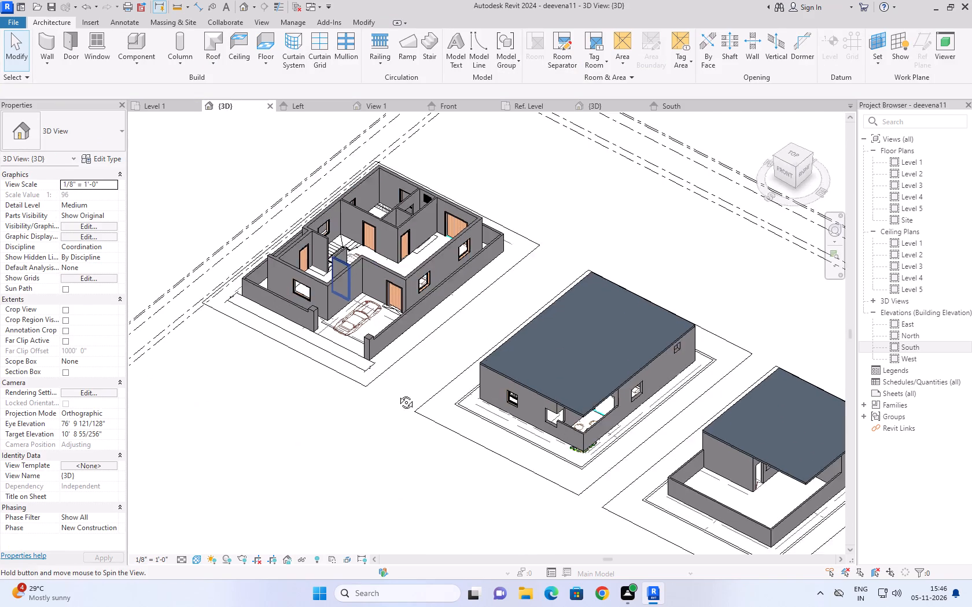
shift+middle_drag(397, 394, 405, 417)
scroll(167, 143, up, 5)
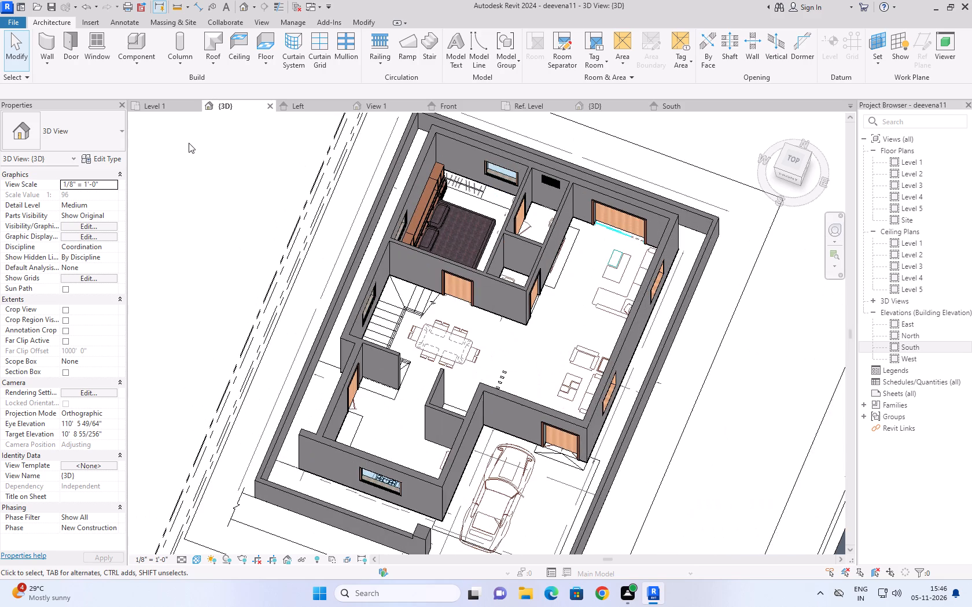
click(156, 106)
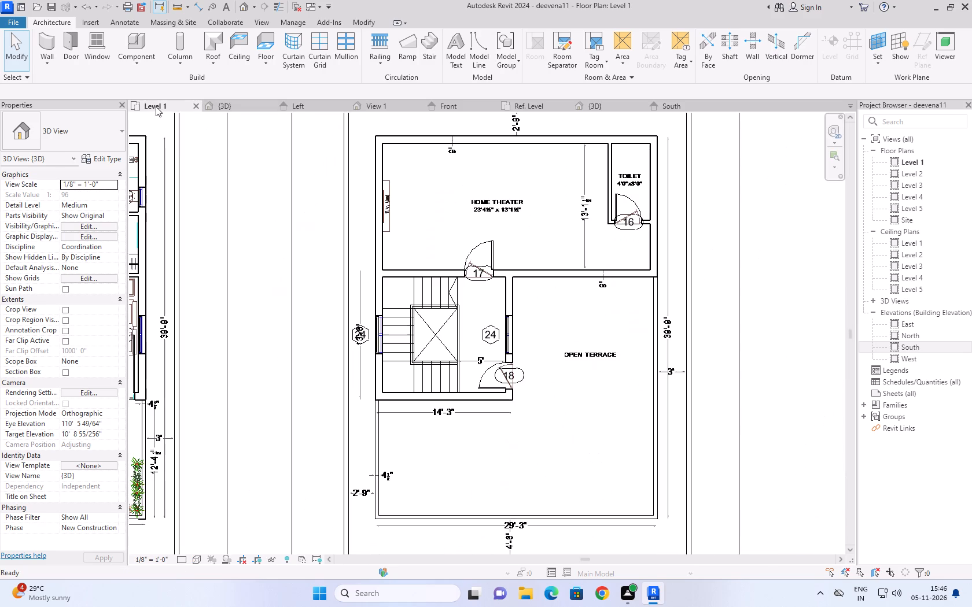
scroll(534, 284, down, 6)
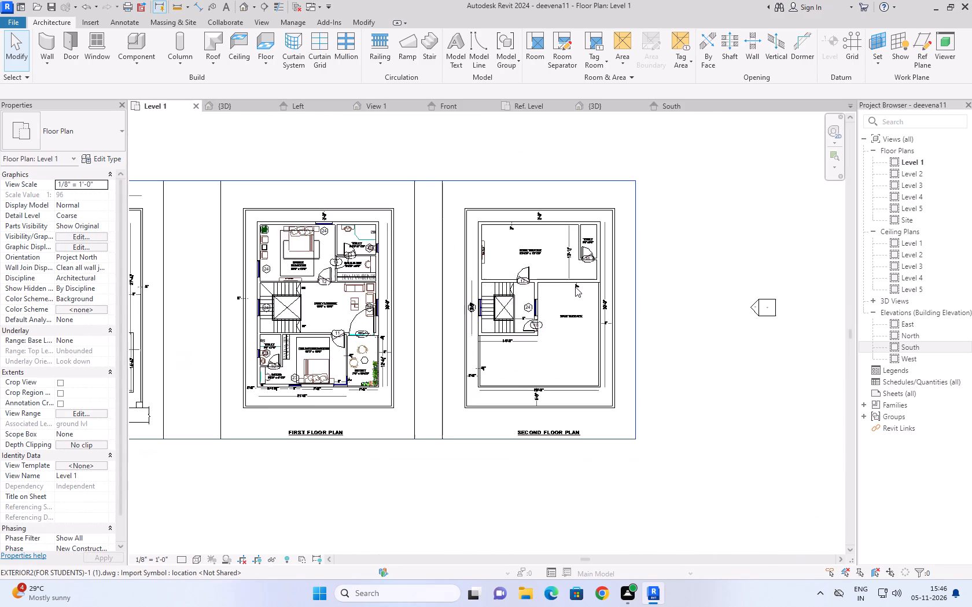
scroll(575, 287, down, 2)
scroll(509, 298, down, 1)
middle_drag(315, 297, 502, 303)
scroll(318, 240, up, 3)
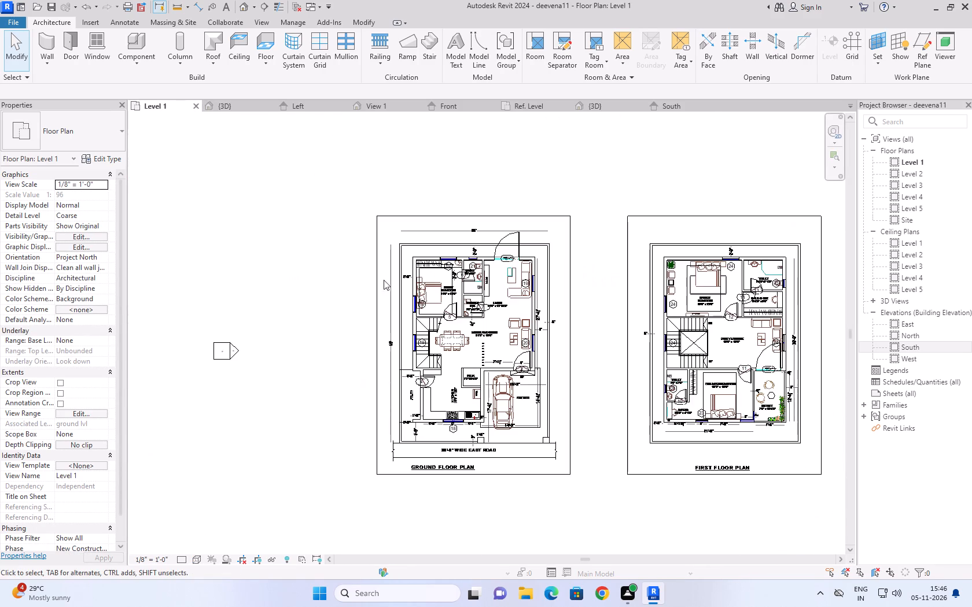
scroll(498, 338, up, 3)
scroll(389, 286, up, 4)
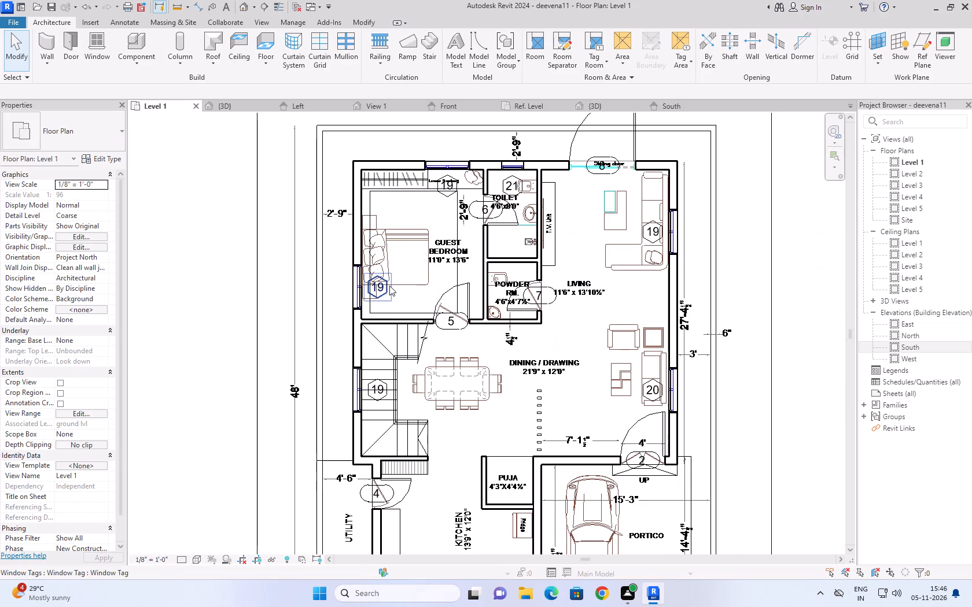
click(238, 109)
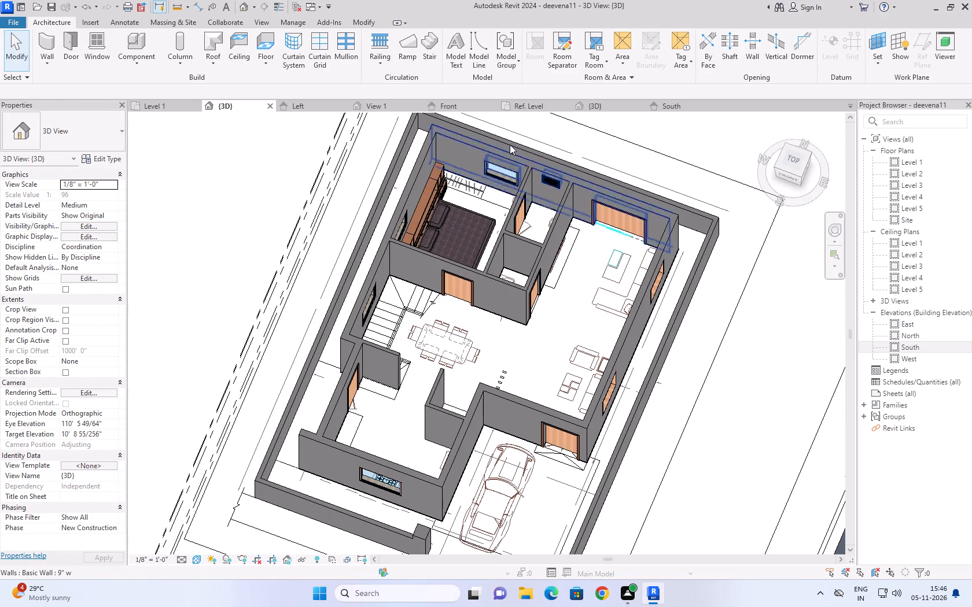
scroll(511, 143, up, 7)
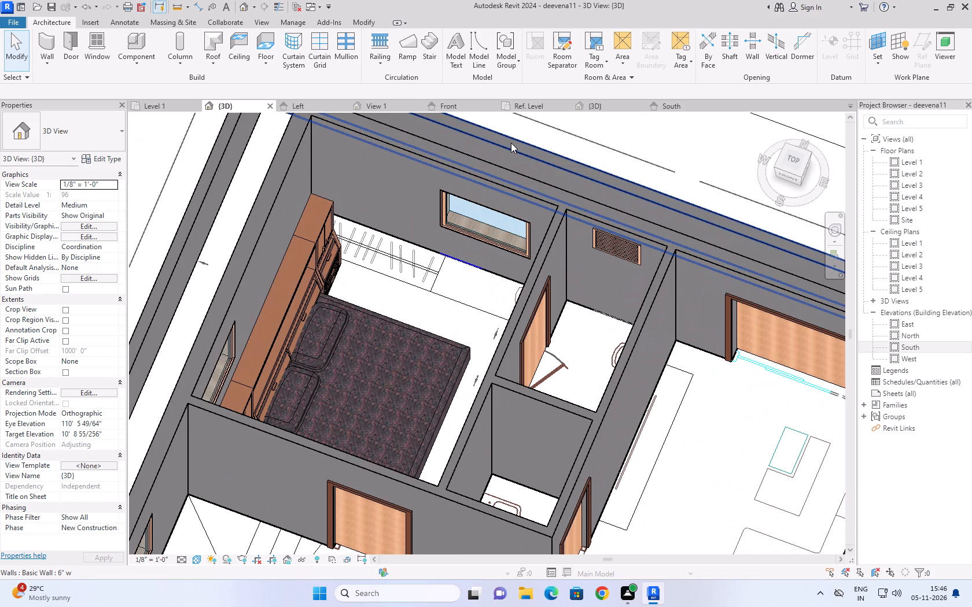
Measure the drawn guest bedroom bed across both side tables with an aligned dimension, without placing it.
click(154, 108)
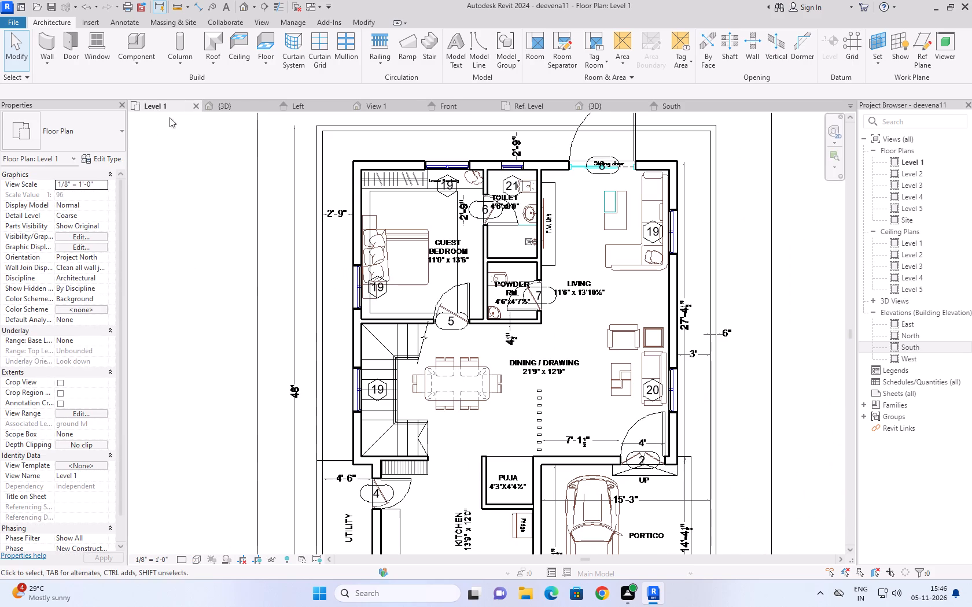
scroll(322, 164, up, 2)
scroll(474, 134, up, 2)
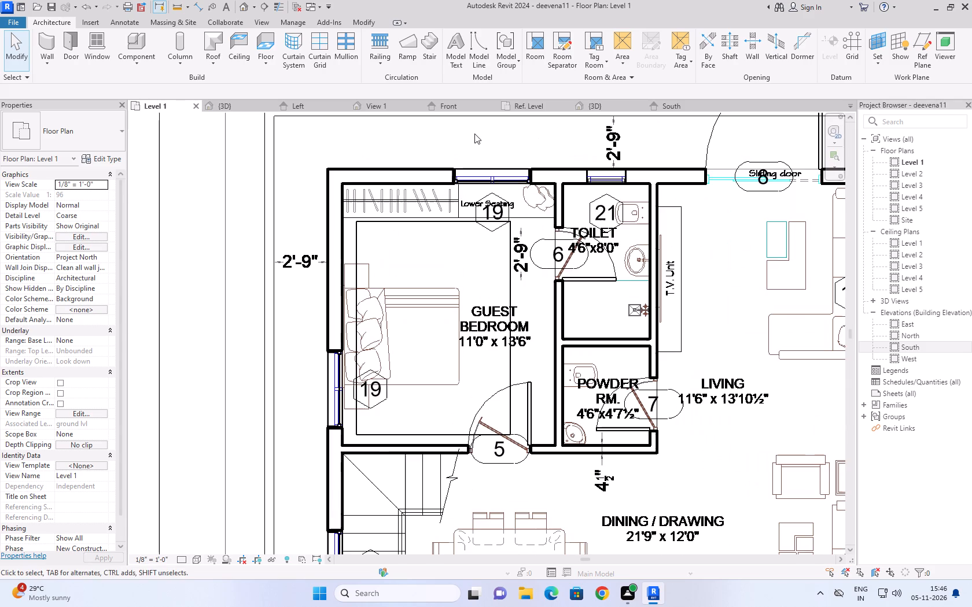
middle_drag(468, 134, 465, 160)
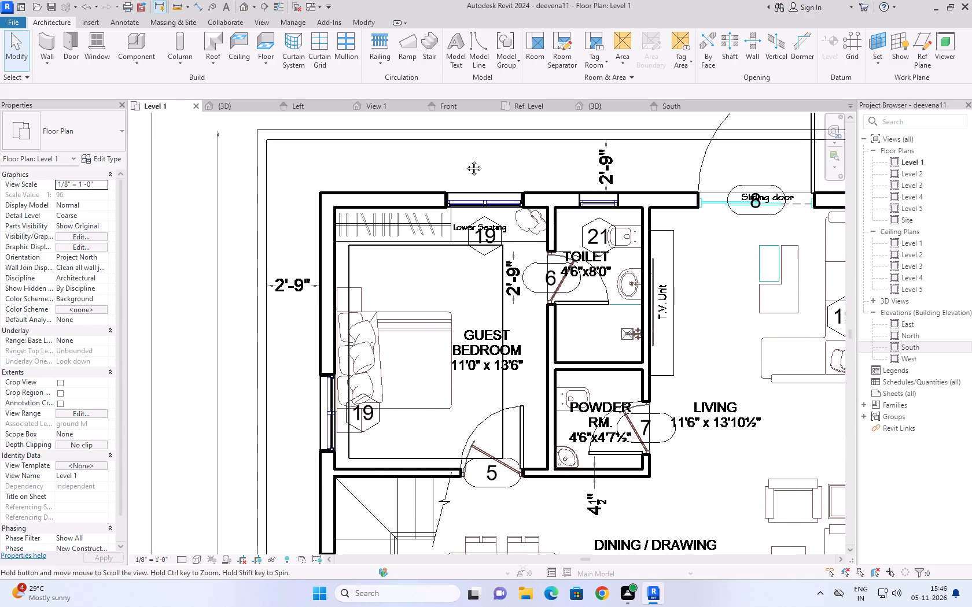
middle_drag(465, 160, 499, 163)
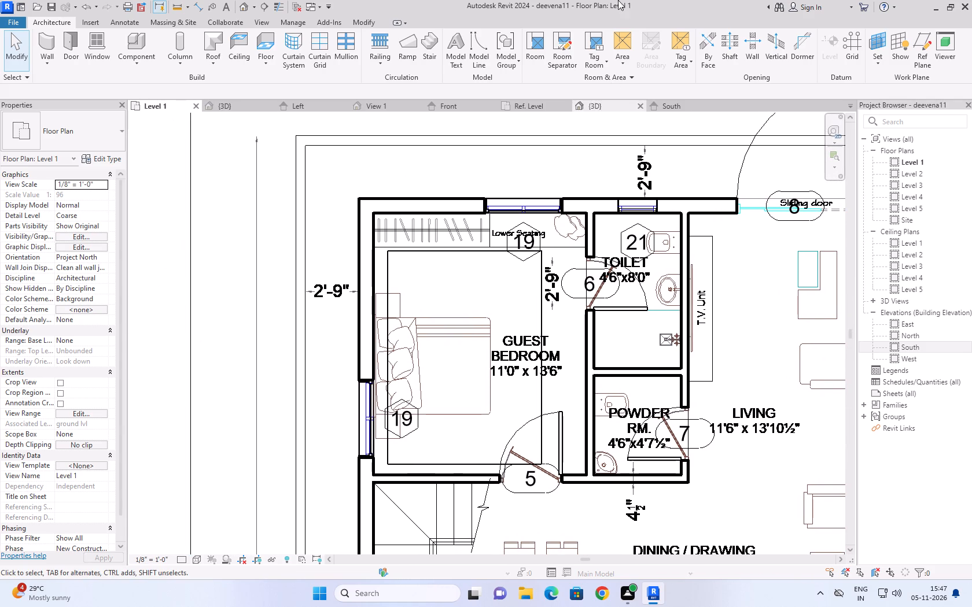
click(197, 5)
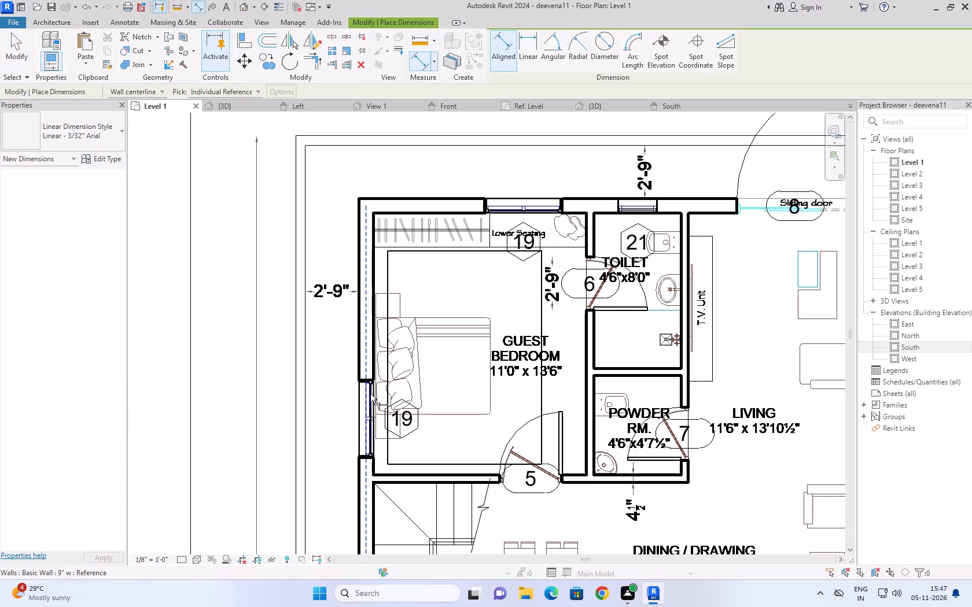
scroll(386, 442, up, 4)
click(380, 435)
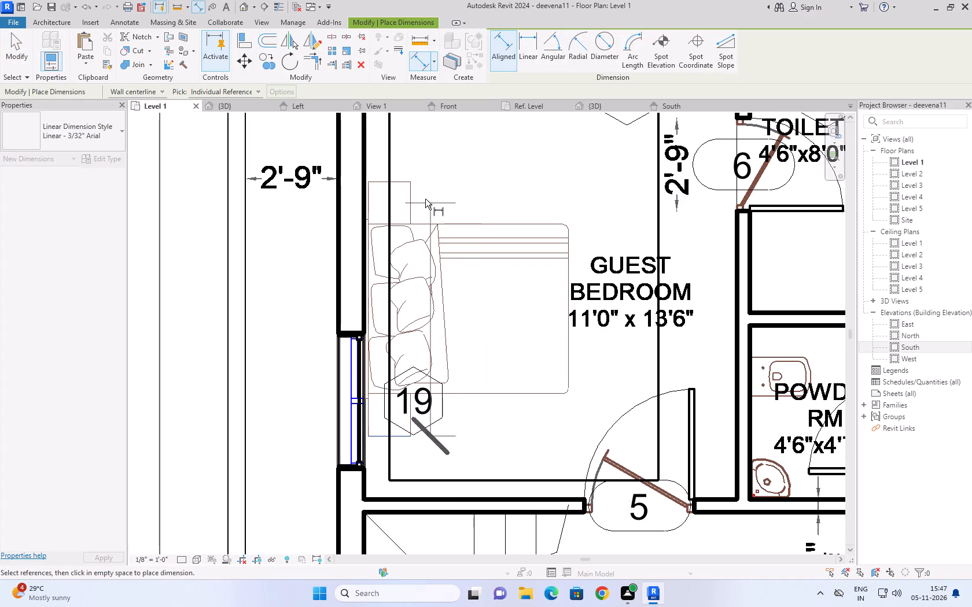
click(407, 182)
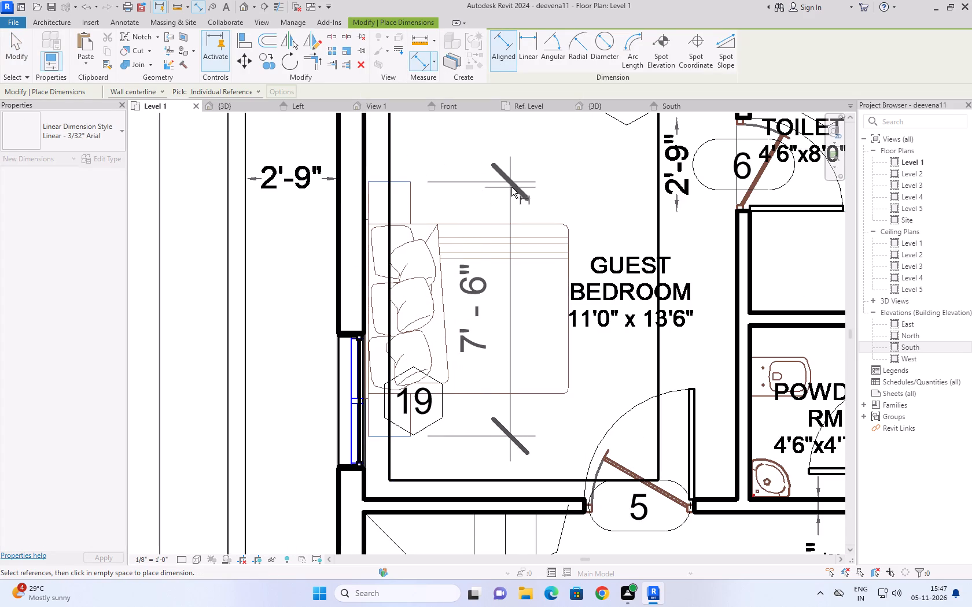
key(Escape)
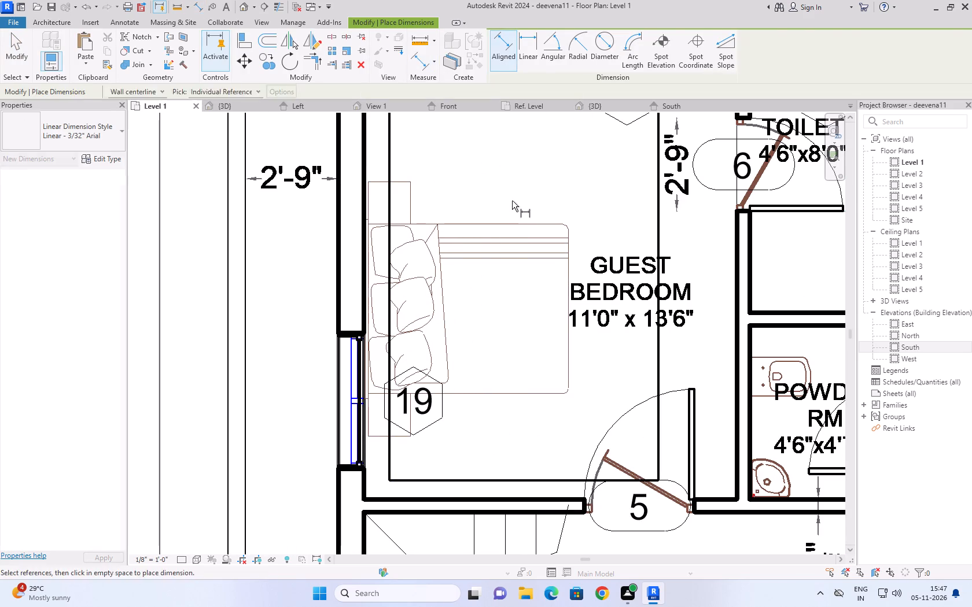
key(Escape)
key(Escape)
Open the type properties of the teak headboard bed in the guest bedroom to check its parameters.
click(393, 160)
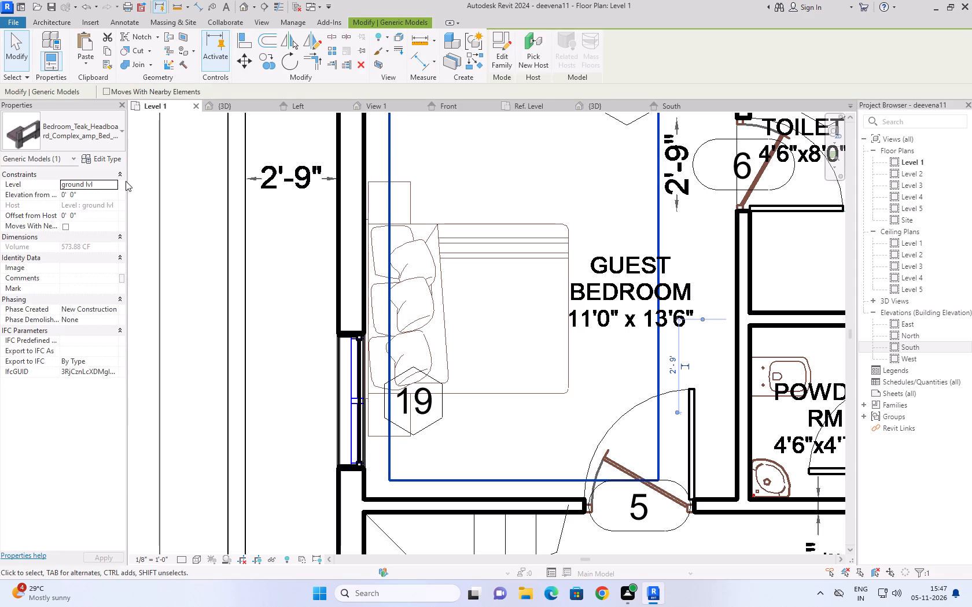
click(104, 164)
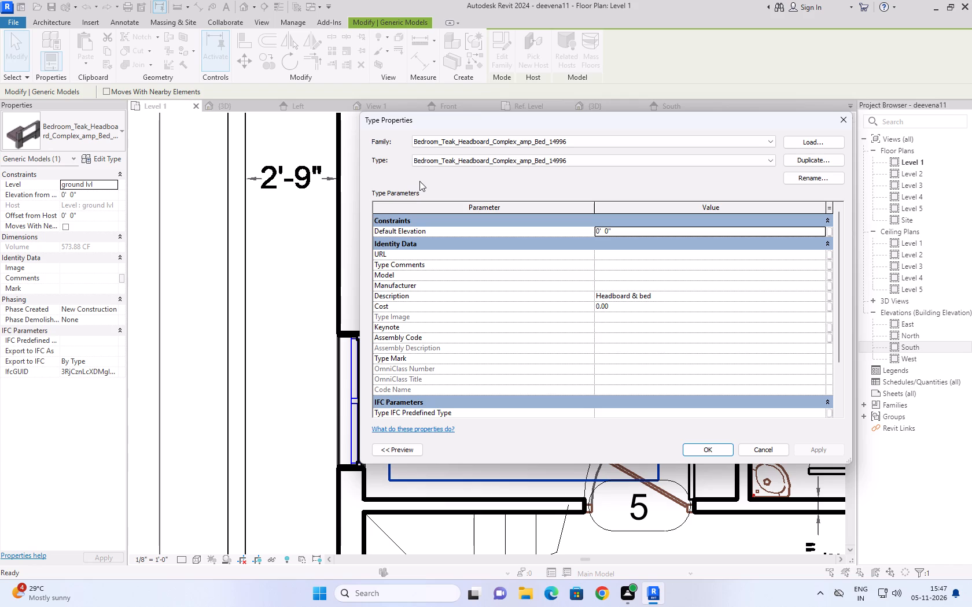
key(space)
key(space)
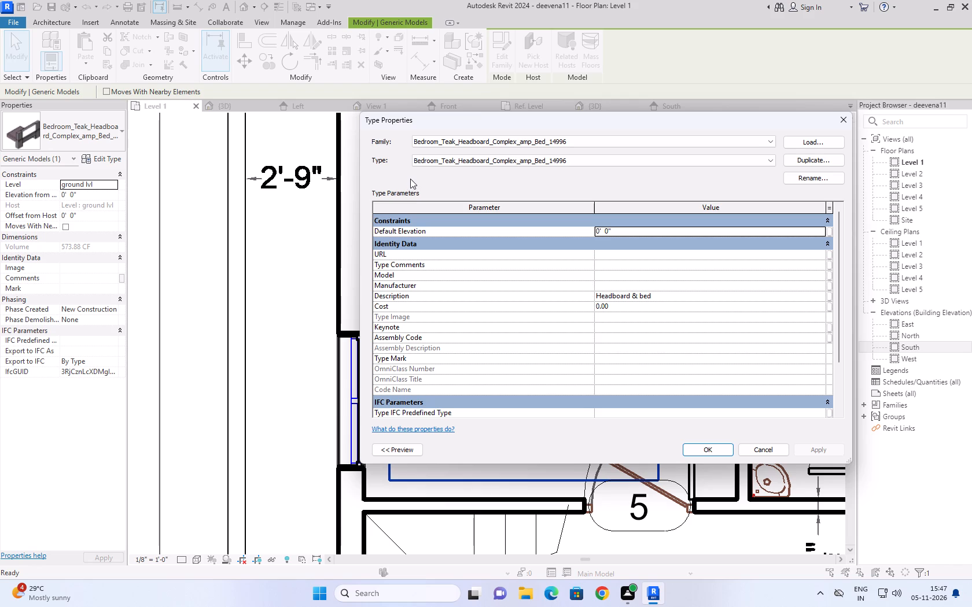
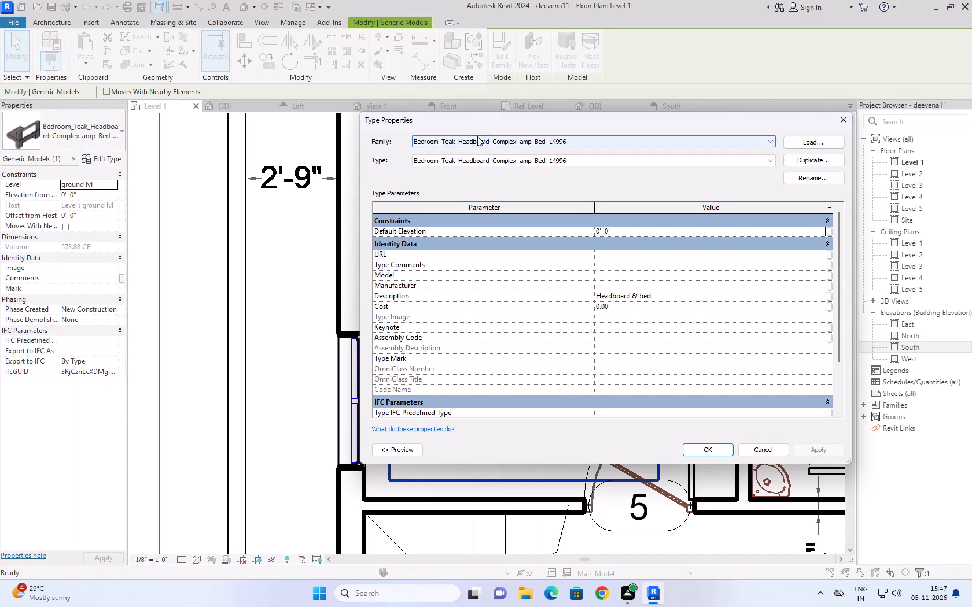
Examine the type parameters of the teak headboard bed in the guest bedroom, then dismiss its type properties.
scroll(523, 276, down, 3)
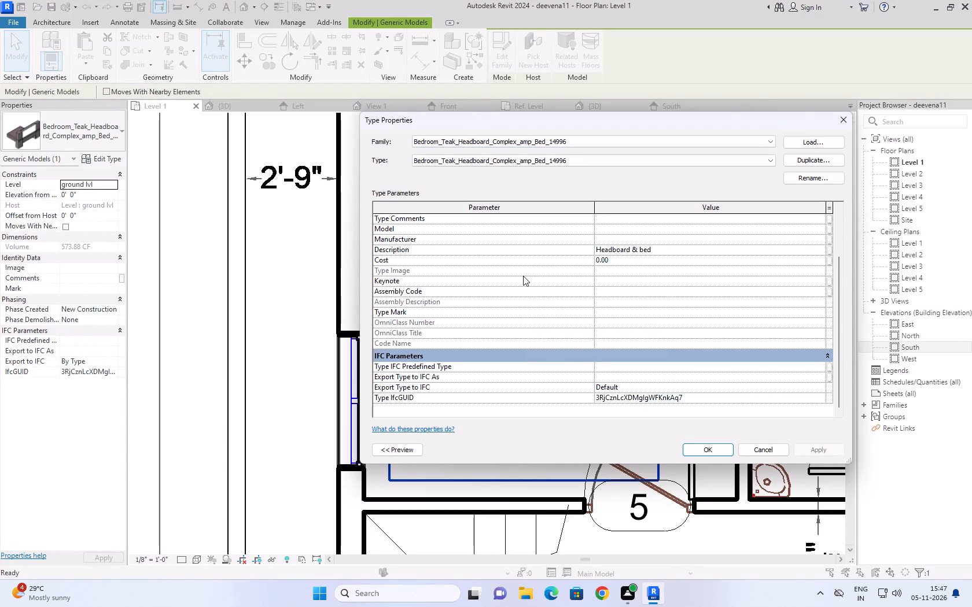
scroll(523, 276, down, 1)
scroll(532, 272, up, 1)
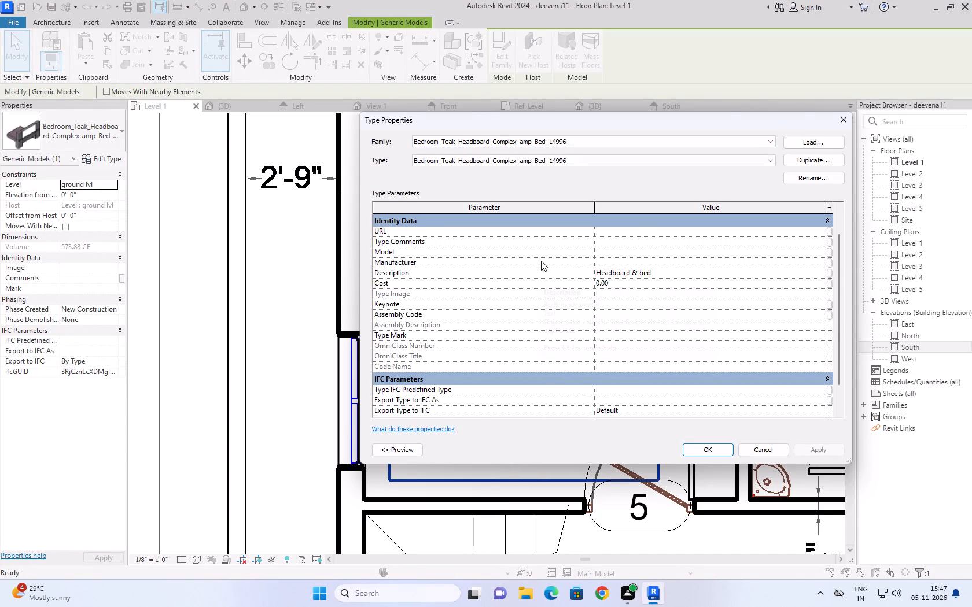
scroll(541, 261, up, 4)
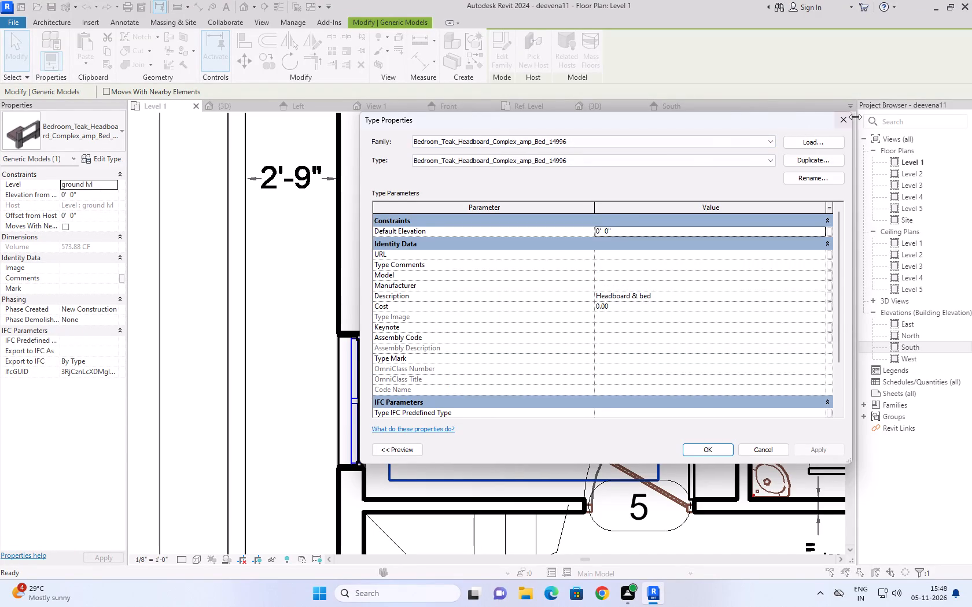
click(845, 121)
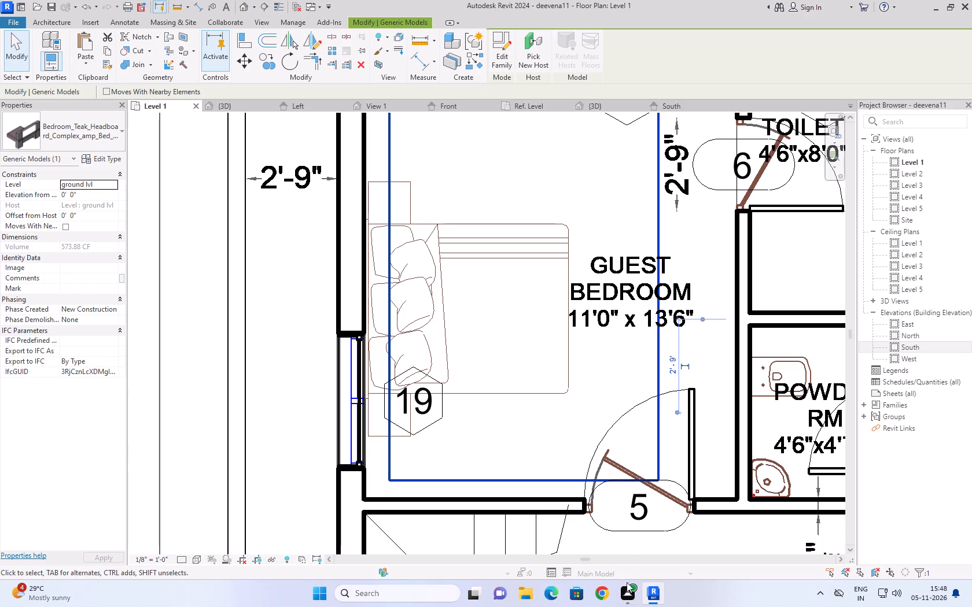
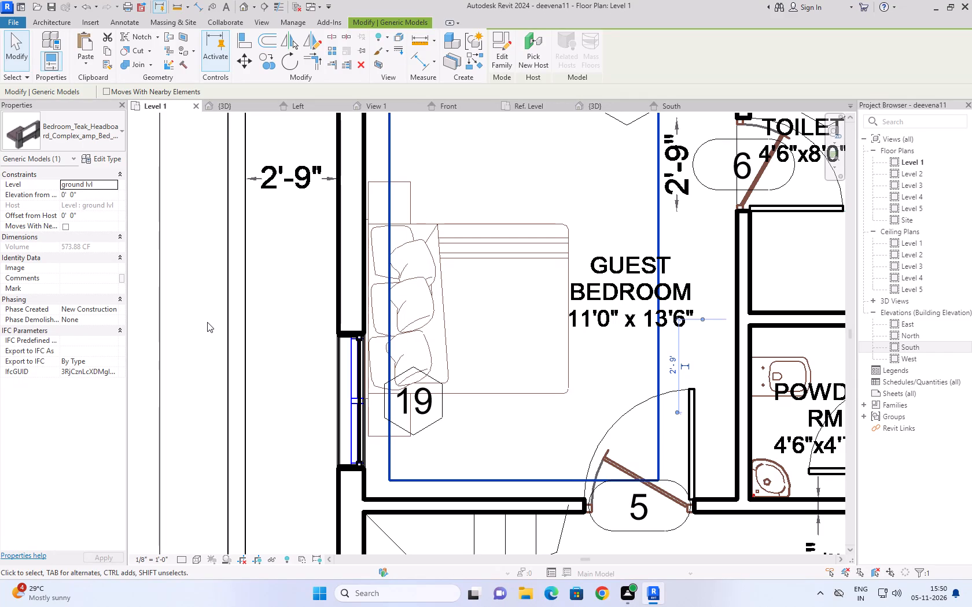
Examine in the 3D view how the teak headboard bed fits between the guest bedroom walls, from several angles and up close.
click(241, 111)
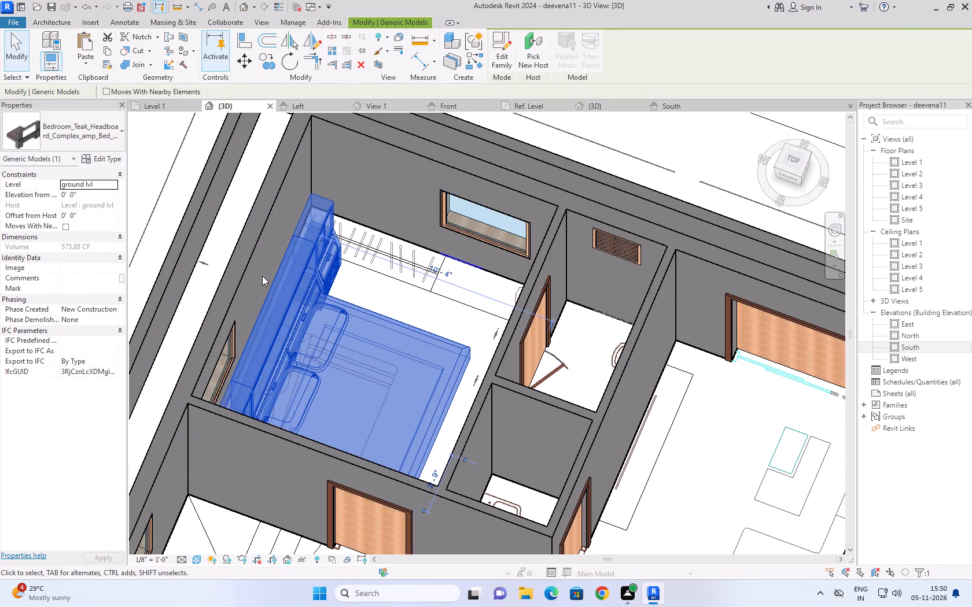
scroll(267, 275, down, 1)
shift+middle_drag(413, 312, 281, 386)
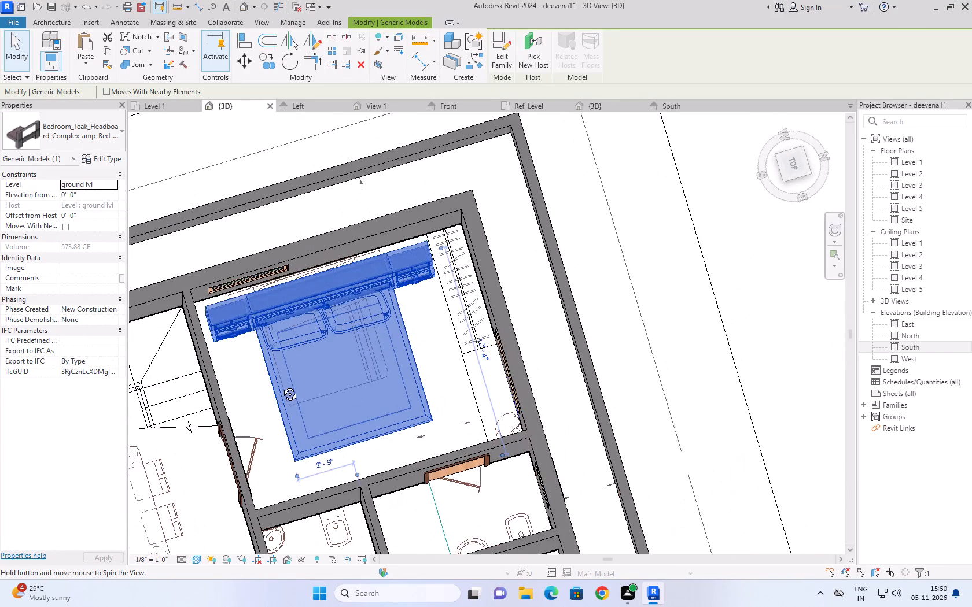
shift+middle_drag(281, 386, 304, 374)
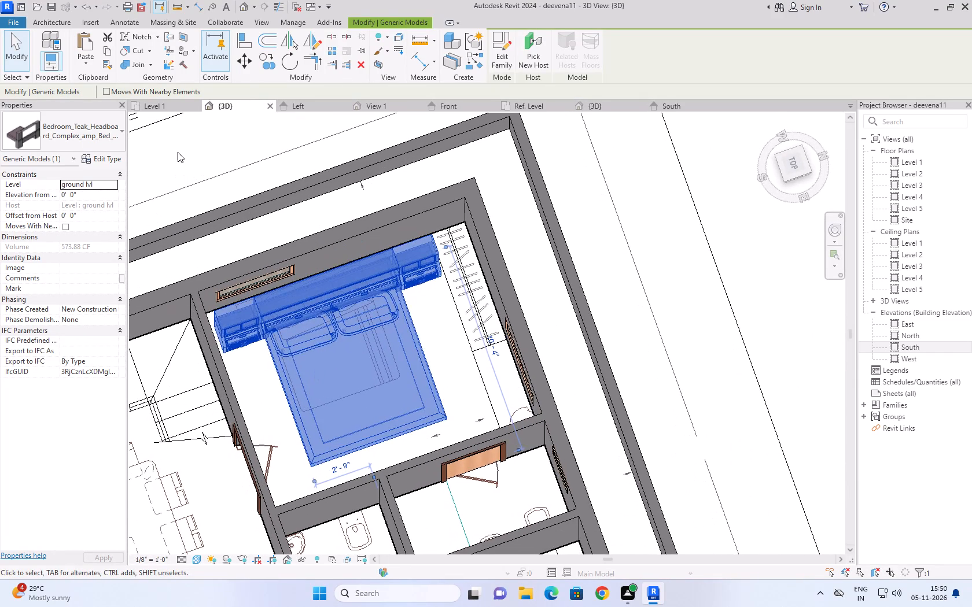
scroll(178, 152, up, 2)
scroll(211, 204, up, 2)
shift+middle_drag(268, 301, 329, 354)
scroll(219, 317, up, 3)
shift+middle_drag(229, 329, 281, 341)
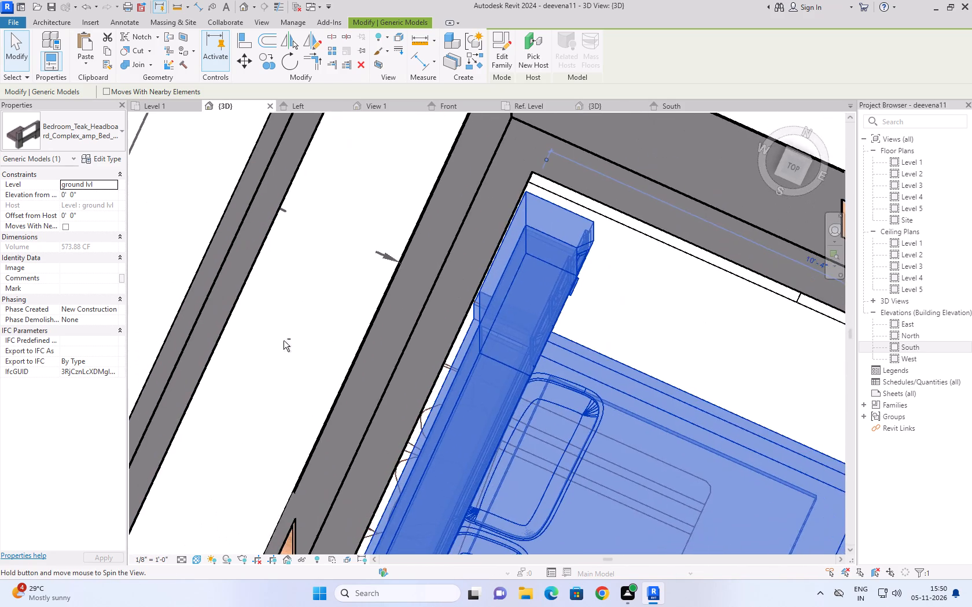
shift+middle_drag(307, 342, 380, 349)
scroll(349, 250, down, 5)
scroll(286, 217, down, 2)
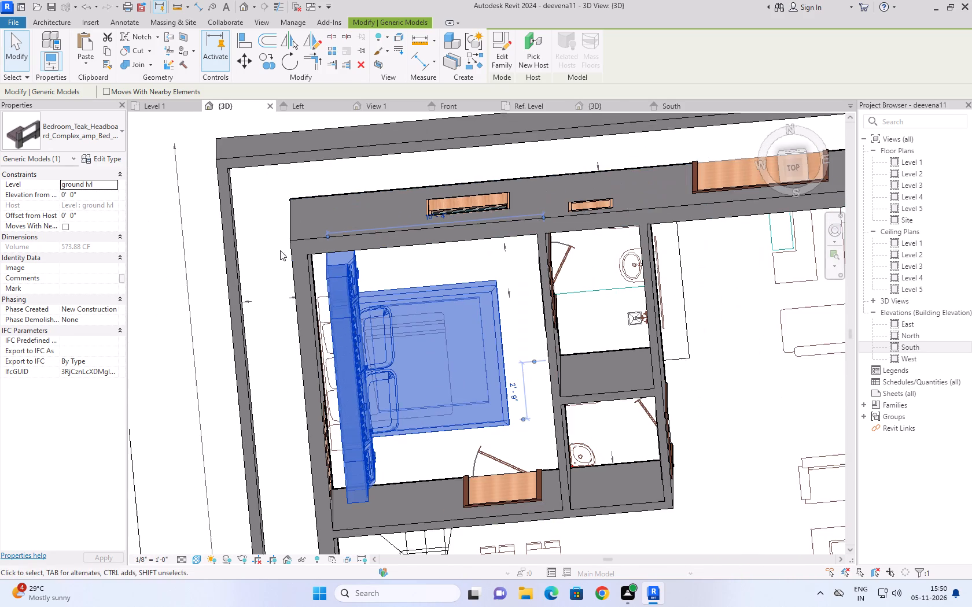
scroll(296, 436, up, 3)
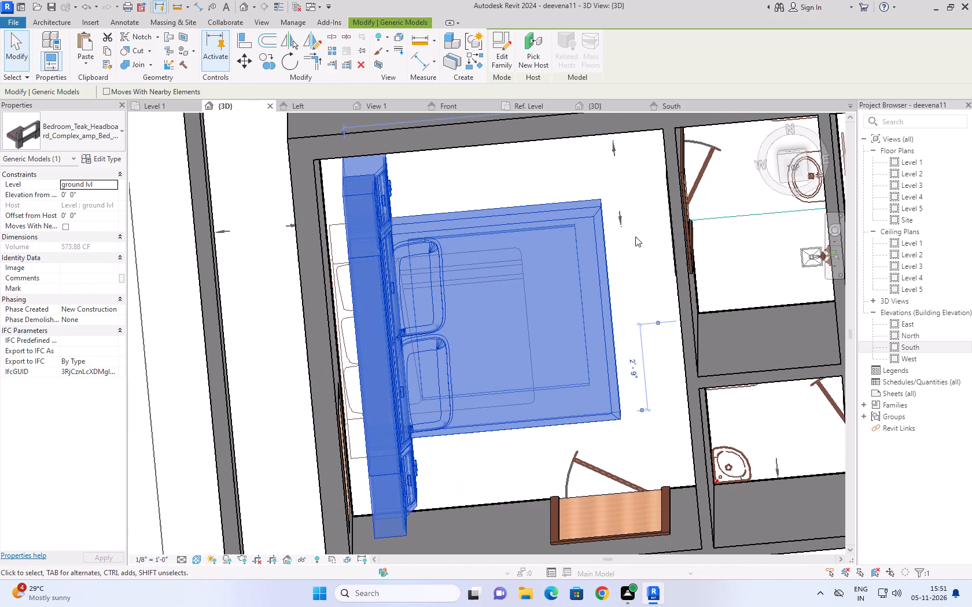
Inspect the bed's extents from above against the guest bedroom walls and the bed outline in the imported plan, leaving the bed selected.
click(597, 264)
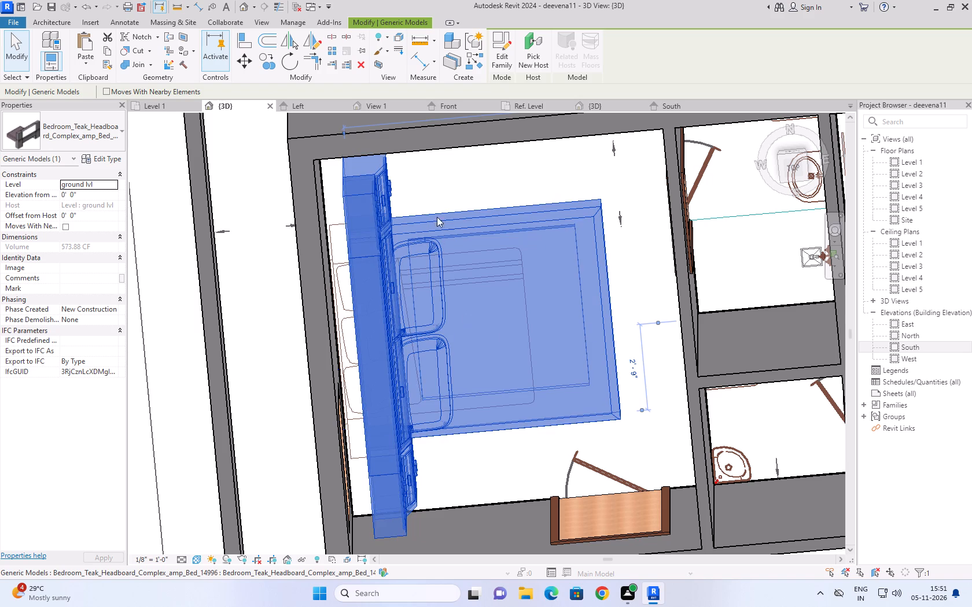
scroll(466, 199, down, 1)
click(484, 188)
click(474, 210)
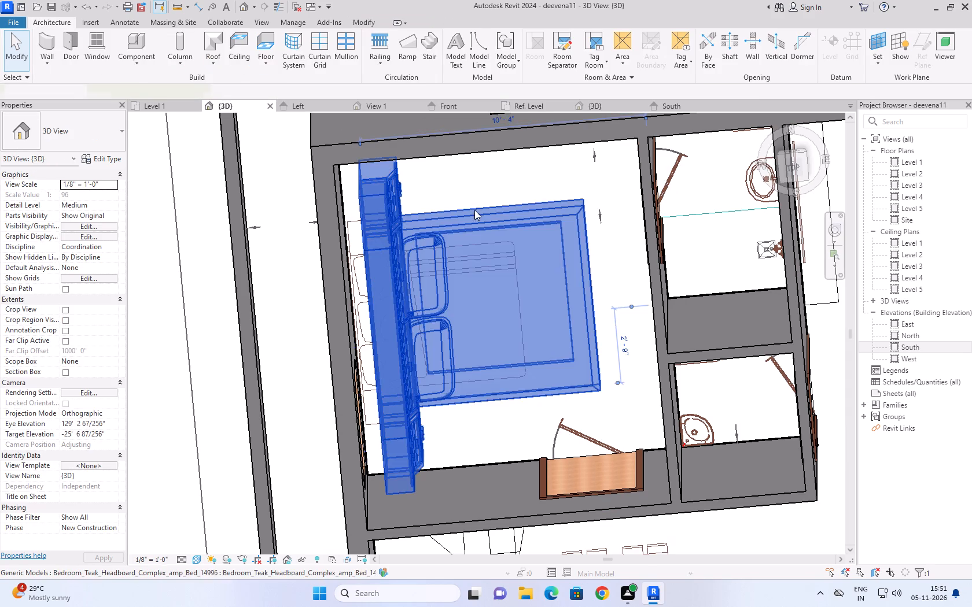
scroll(510, 178, down, 4)
scroll(543, 183, up, 4)
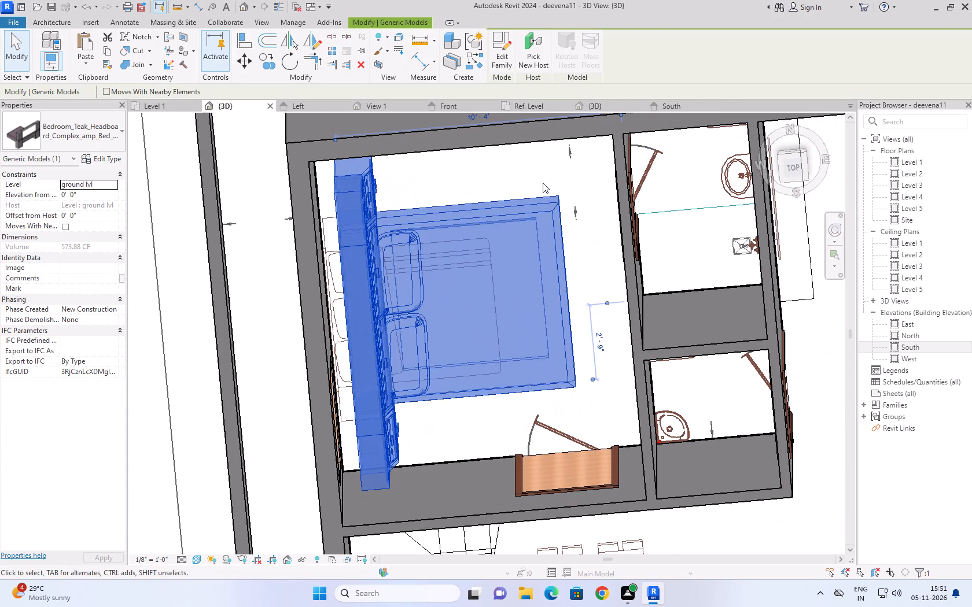
click(444, 182)
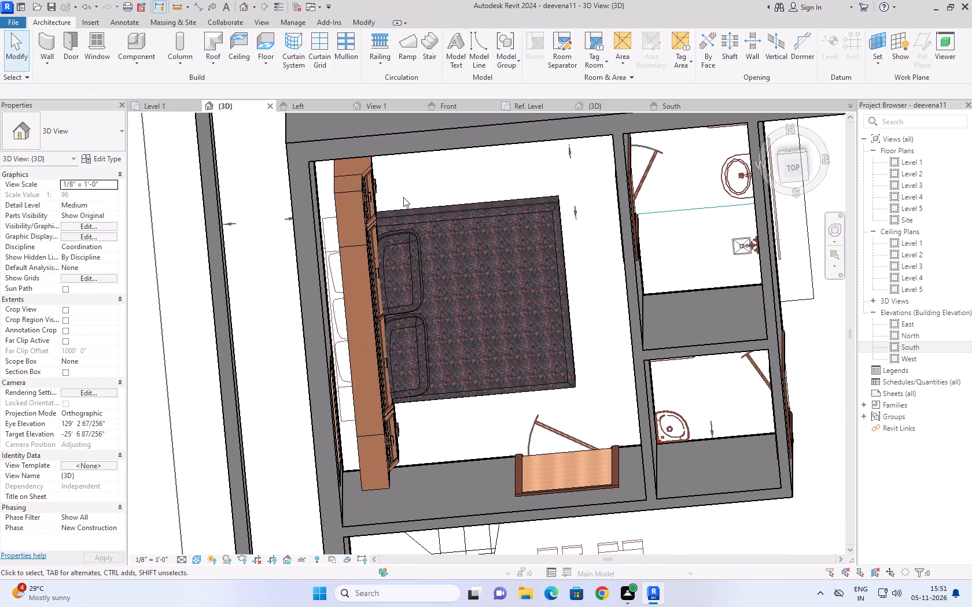
click(533, 198)
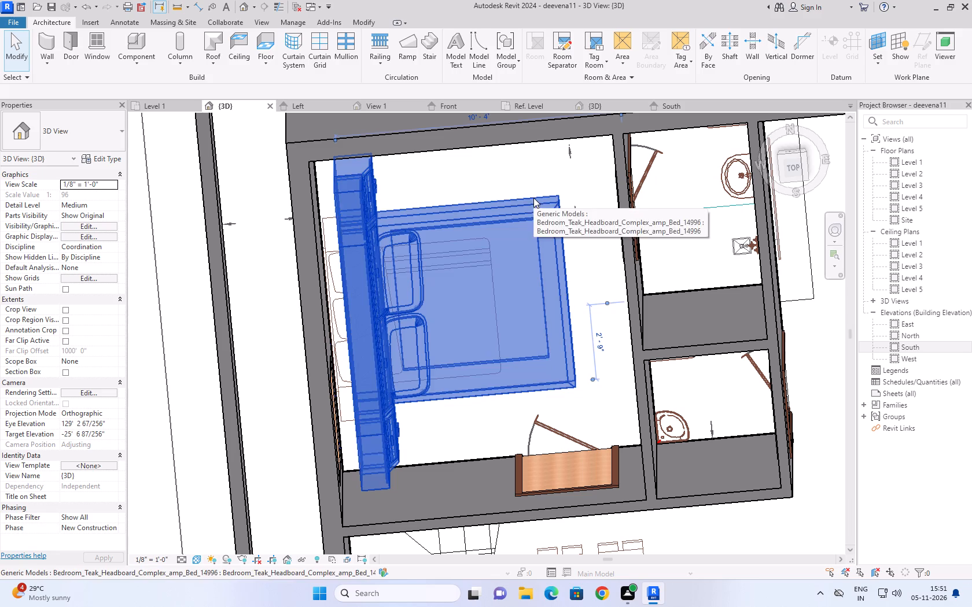
click(520, 172)
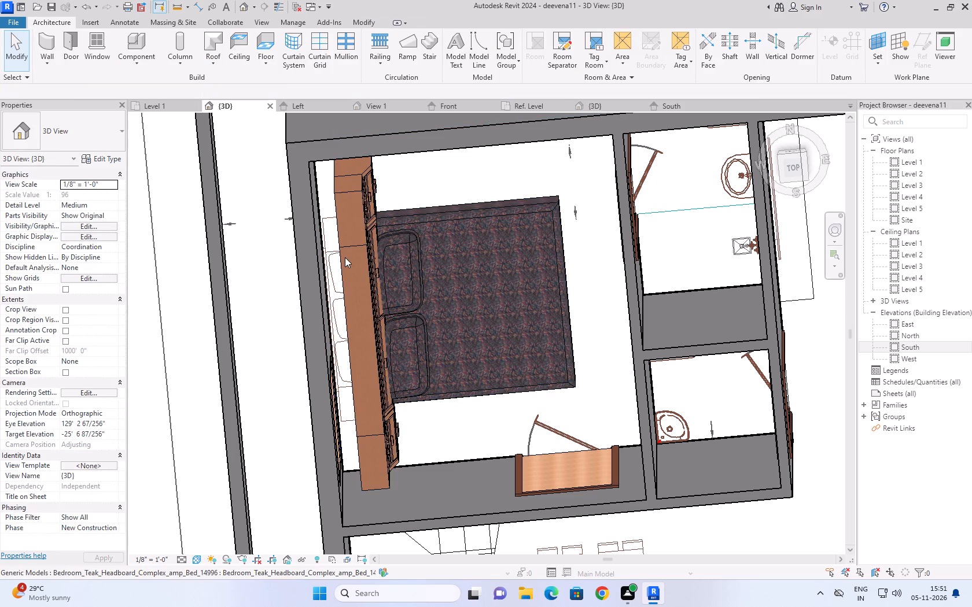
click(342, 260)
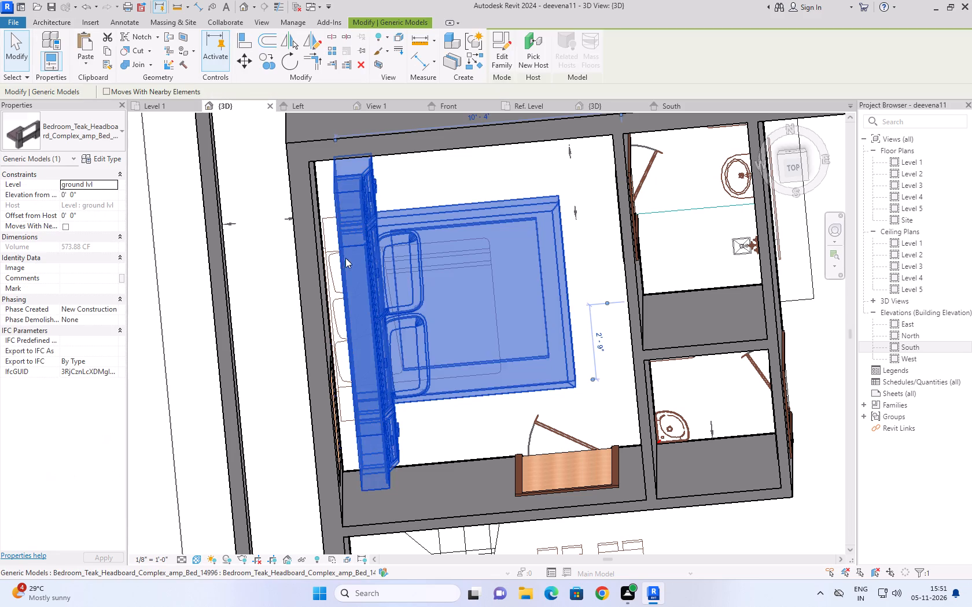
scroll(478, 166, down, 3)
middle_drag(478, 166, 459, 210)
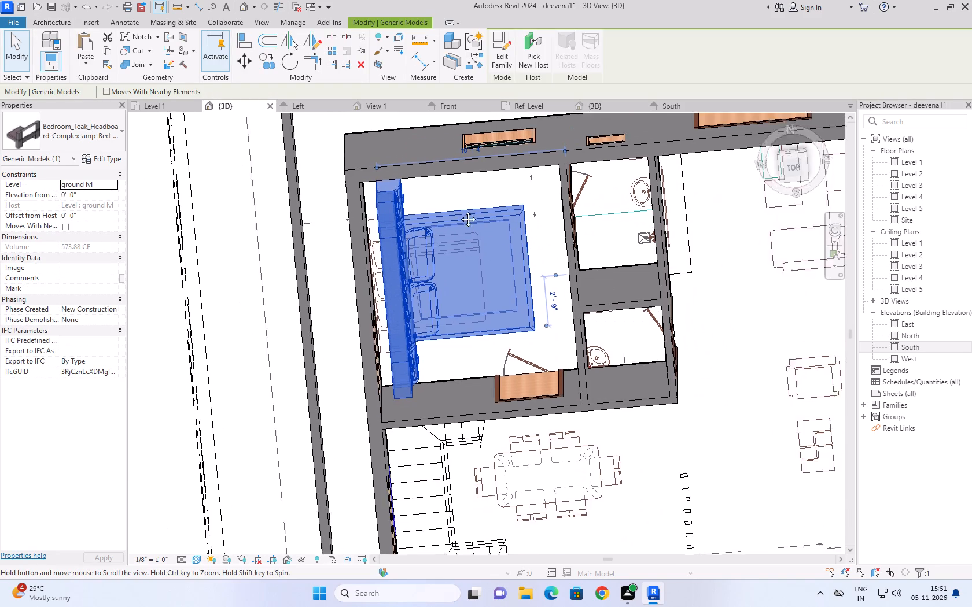
middle_drag(459, 210, 455, 218)
scroll(455, 218, up, 3)
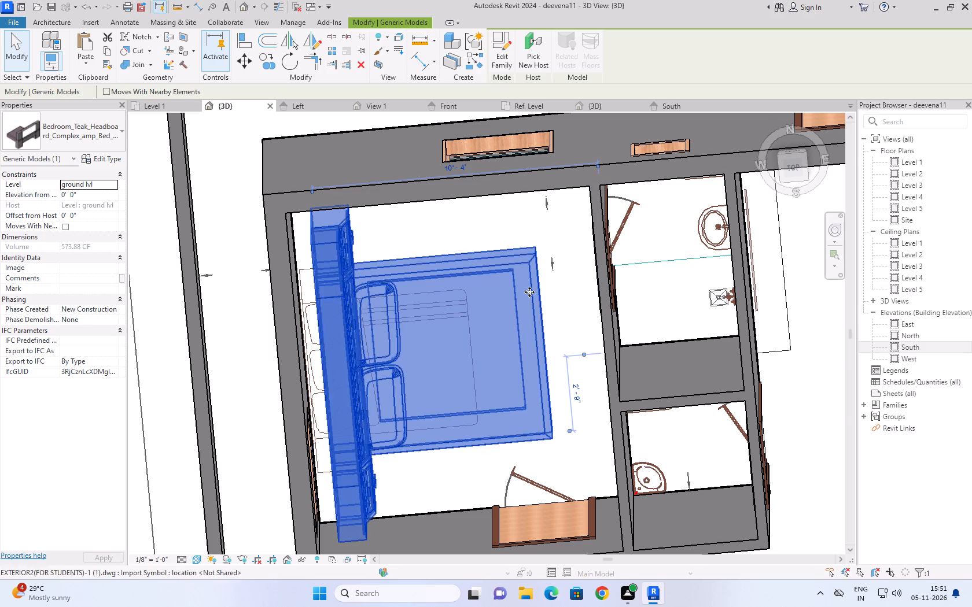
scroll(439, 209, down, 1)
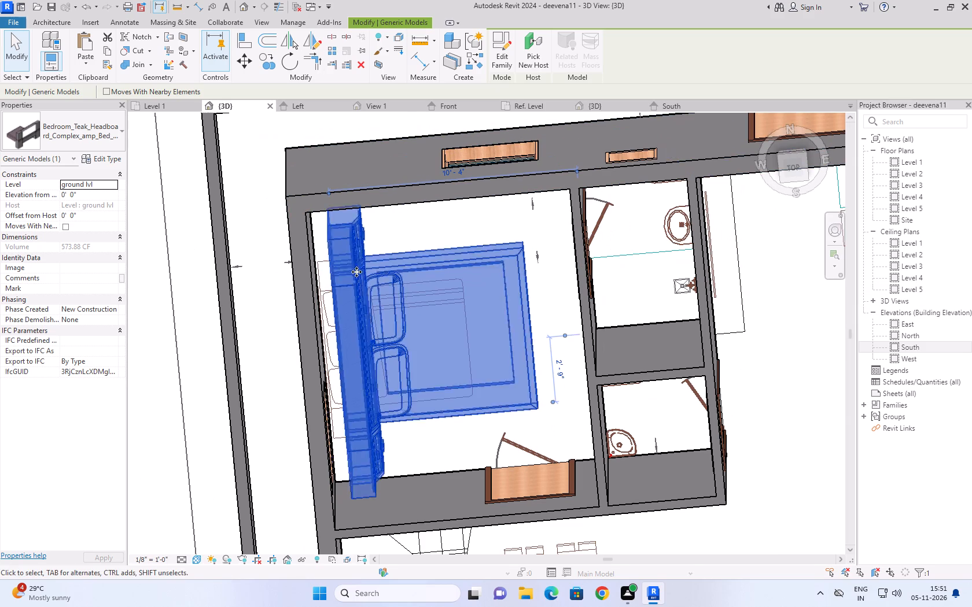
click(413, 232)
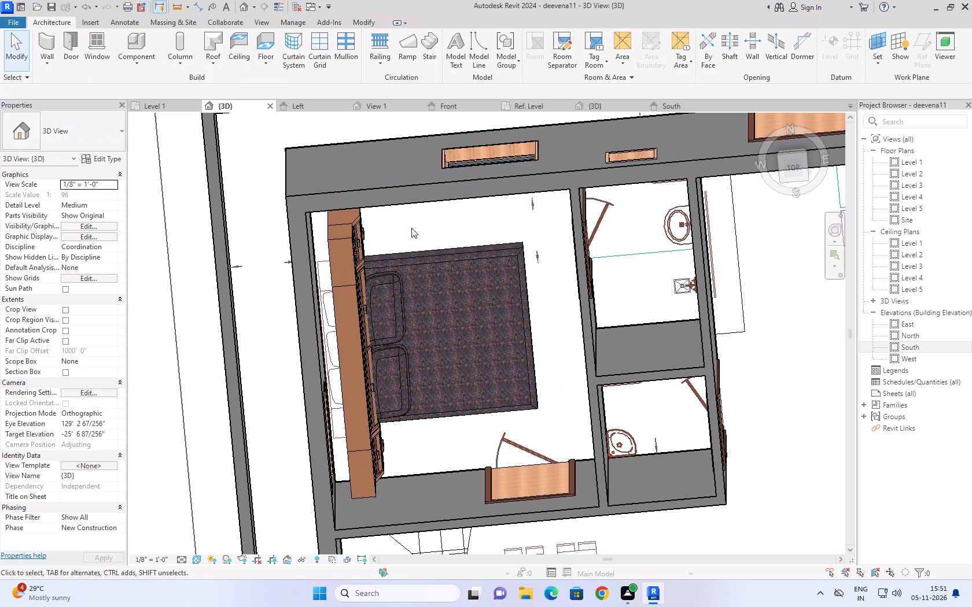
click(359, 227)
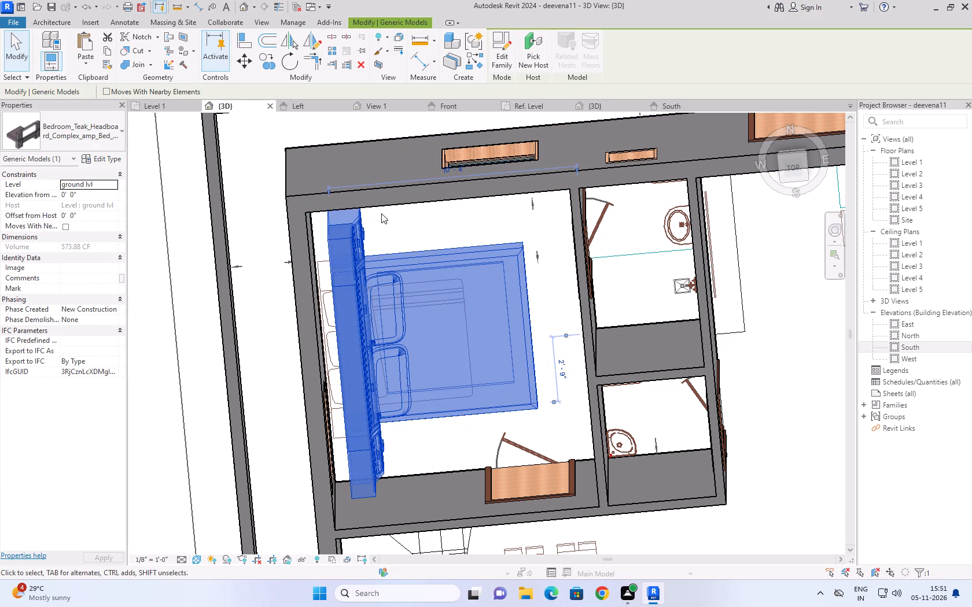
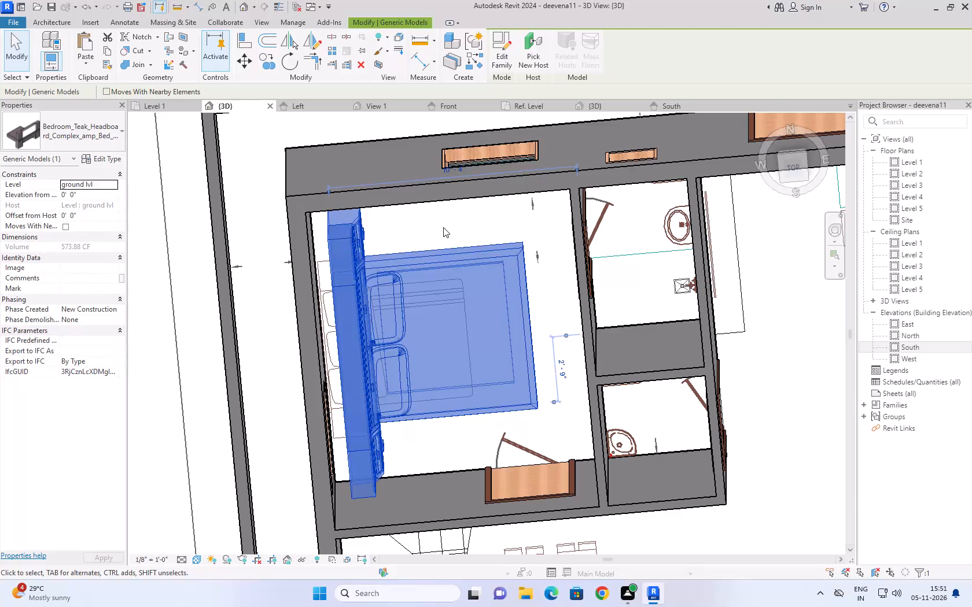
Review the type properties of the teak headboard bed in the guest bedroom without changing anything.
click(443, 227)
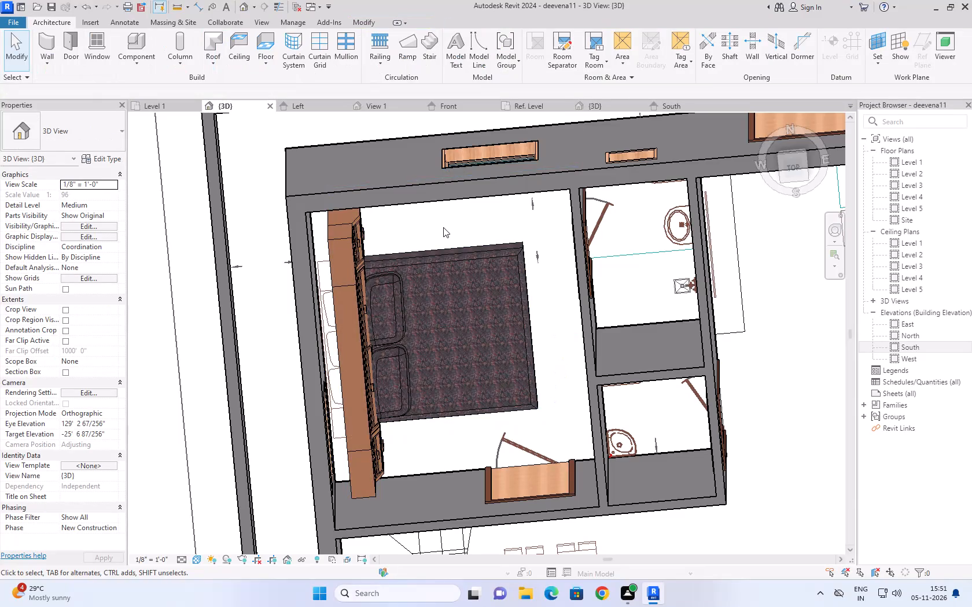
scroll(256, 395, up, 2)
shift+middle_drag(256, 395, 276, 387)
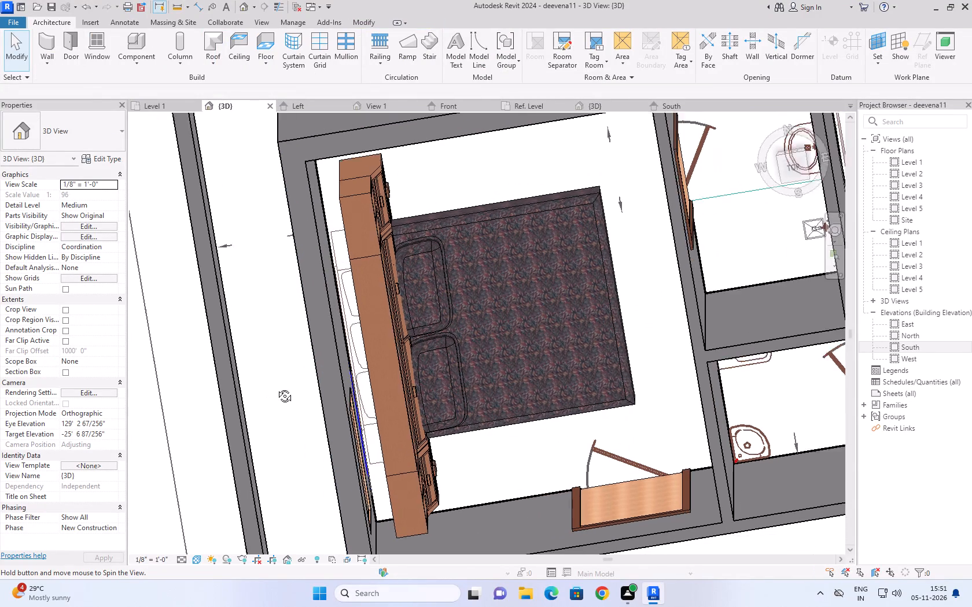
shift+middle_drag(276, 387, 271, 316)
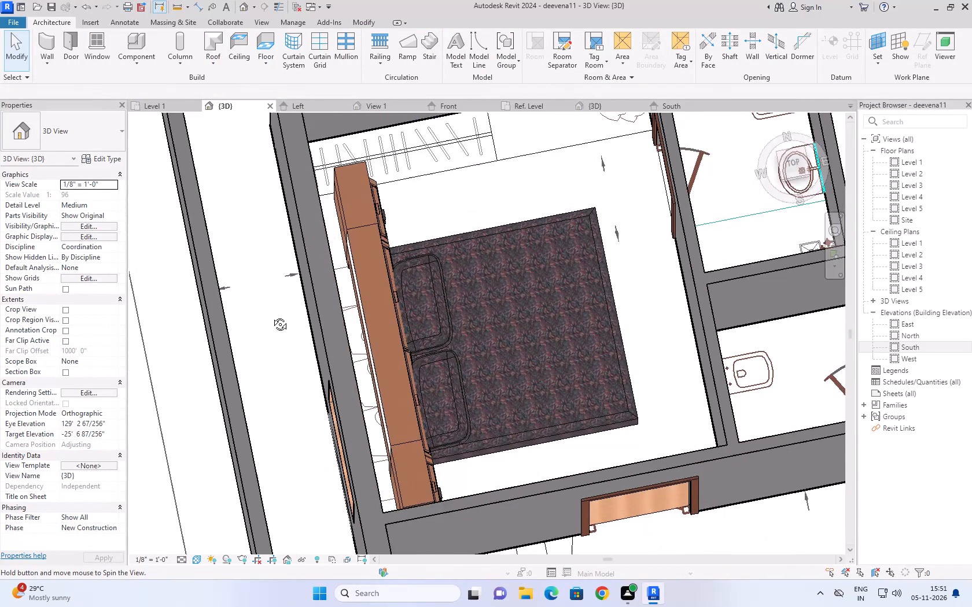
shift+middle_drag(271, 316, 203, 341)
scroll(200, 341, up, 1)
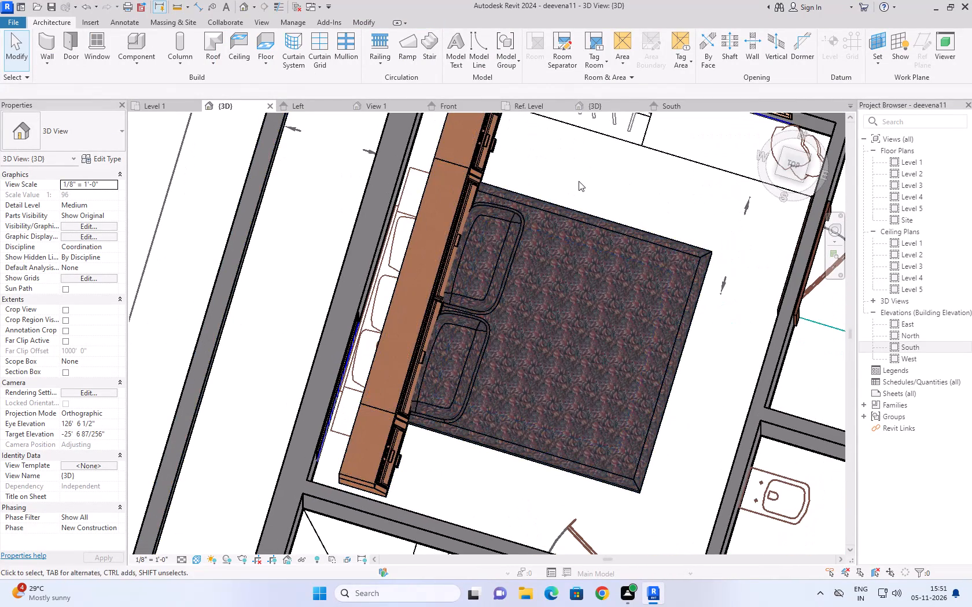
click(566, 210)
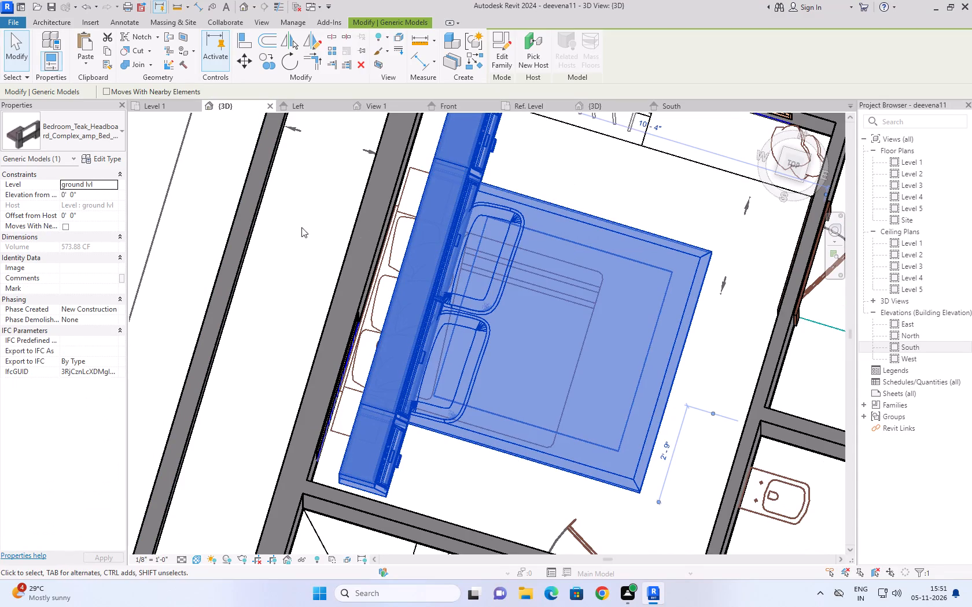
click(107, 156)
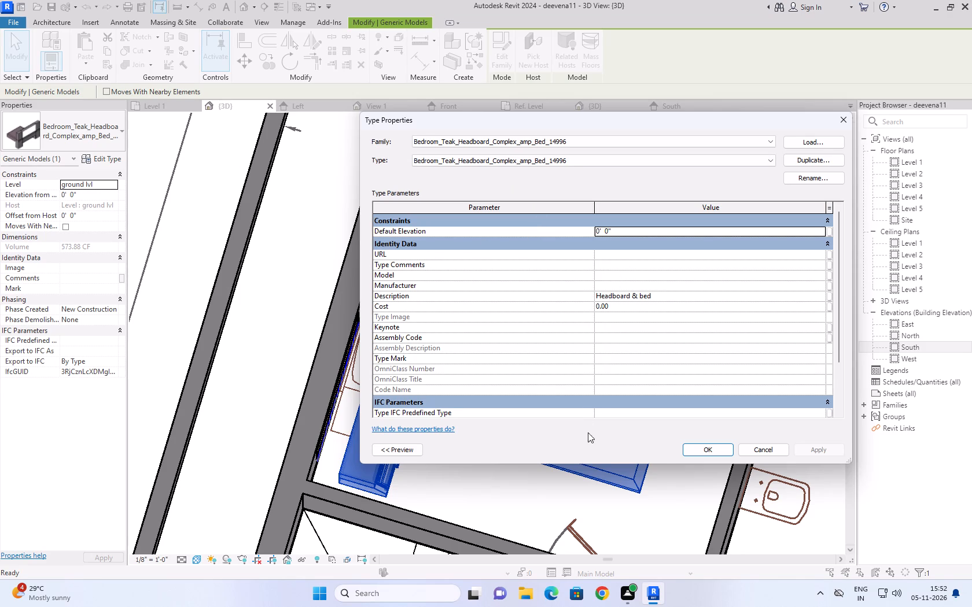
click(845, 119)
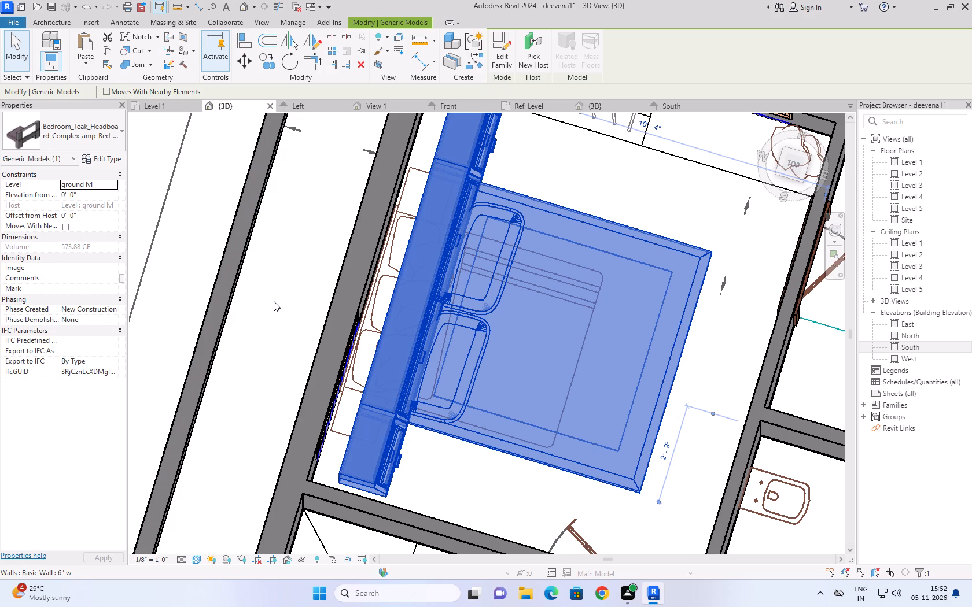
Read through the bed's full list of type parameters, from Constraints down to IFC Parameters, looking for editable properties.
scroll(359, 376, down, 2)
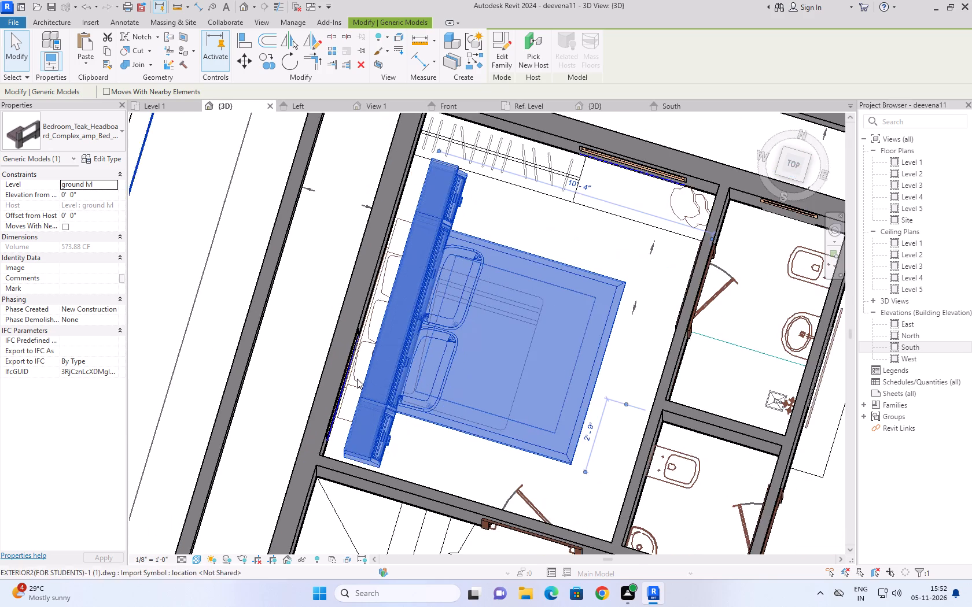
scroll(398, 173, up, 3)
scroll(257, 324, down, 1)
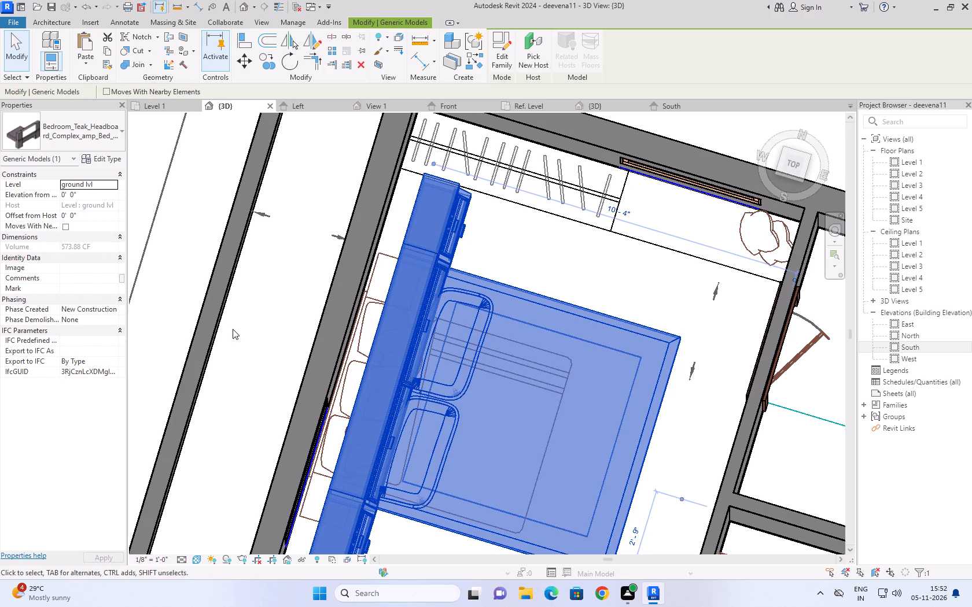
scroll(233, 330, down, 1)
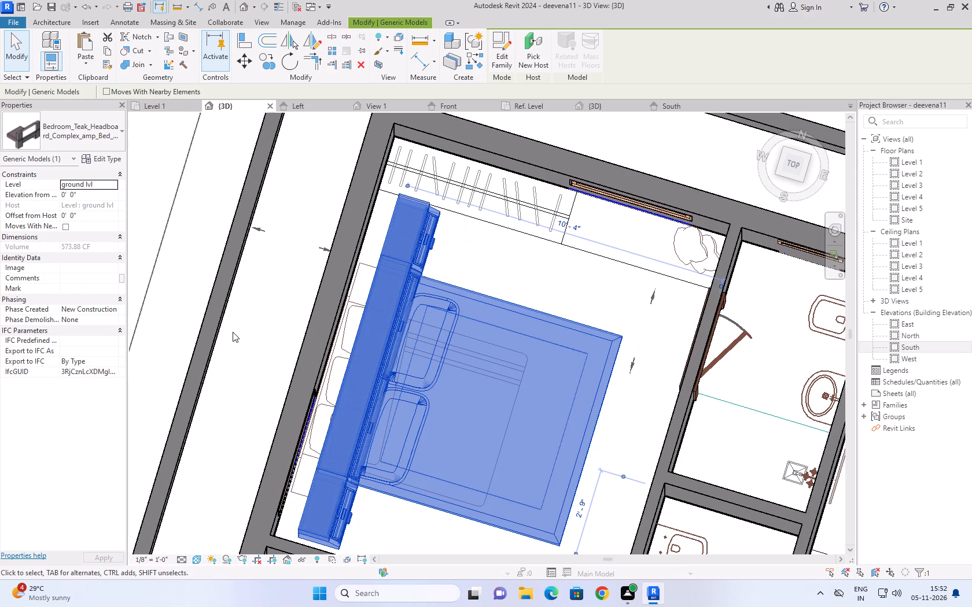
middle_drag(188, 484, 189, 484)
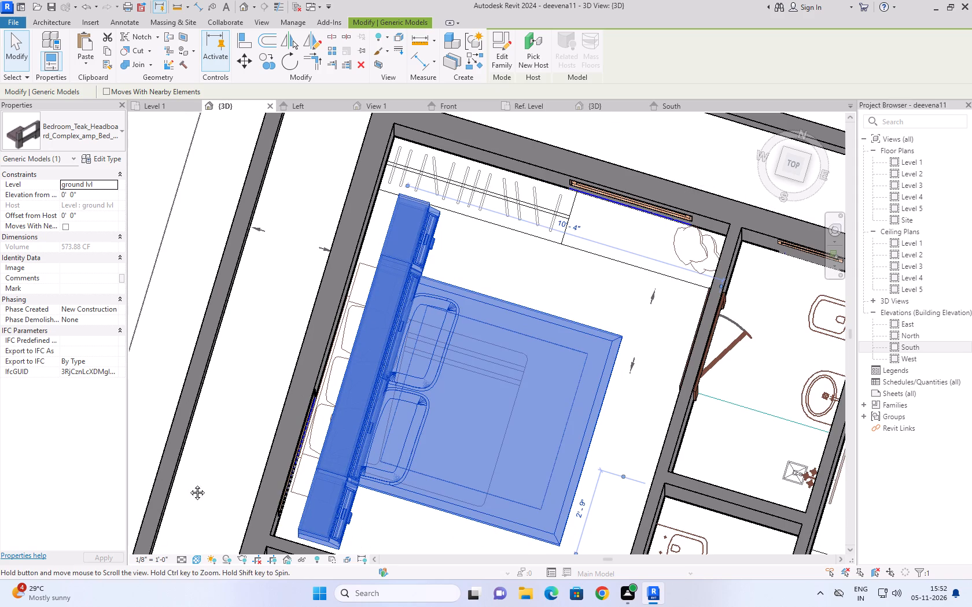
middle_drag(189, 484, 213, 404)
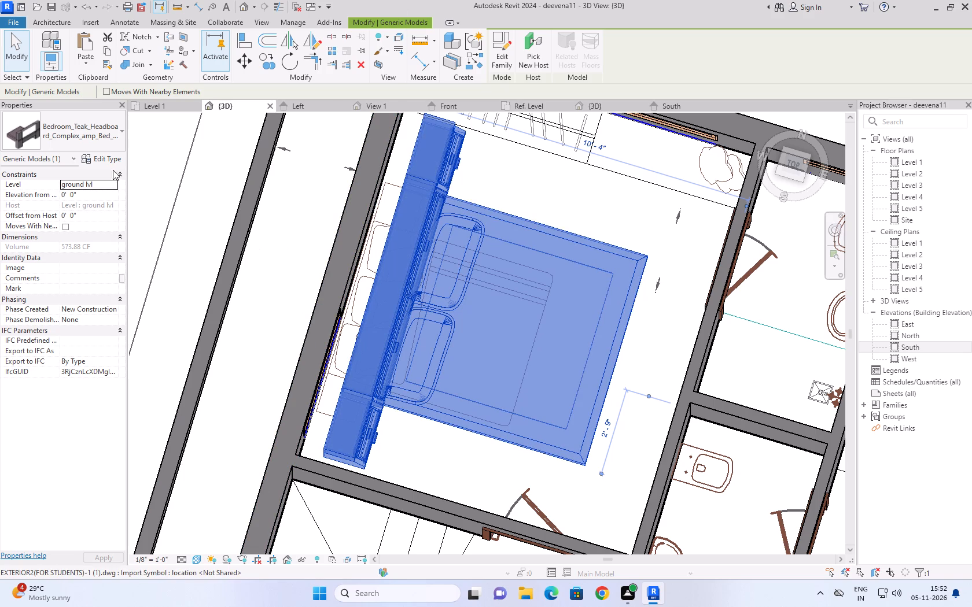
click(100, 157)
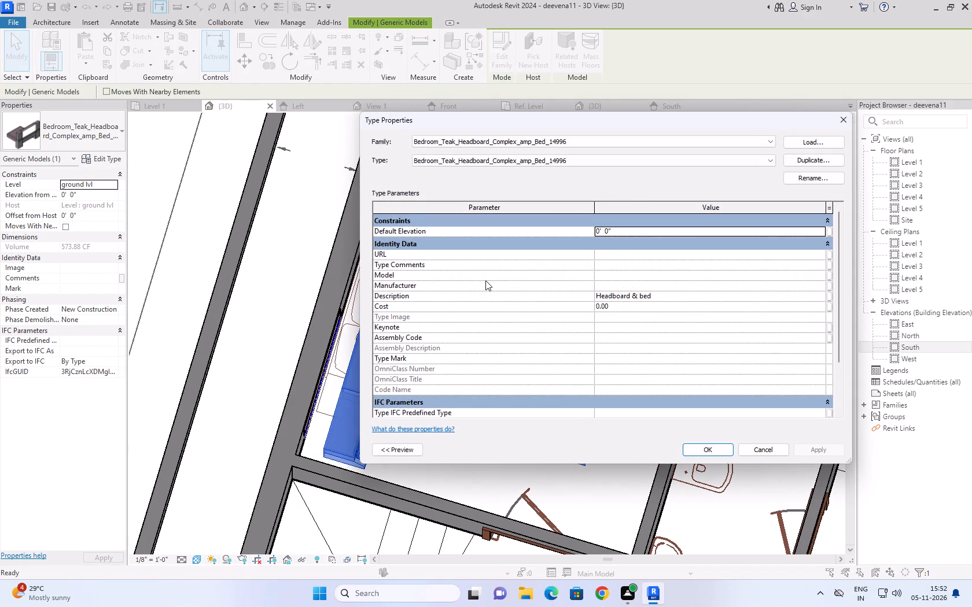
scroll(484, 280, down, 7)
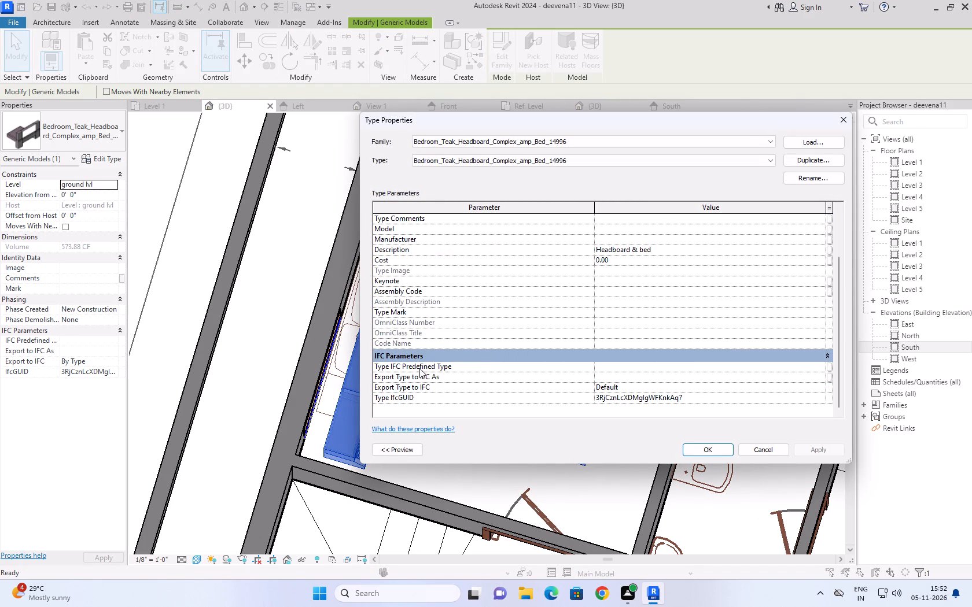
scroll(400, 287, up, 2)
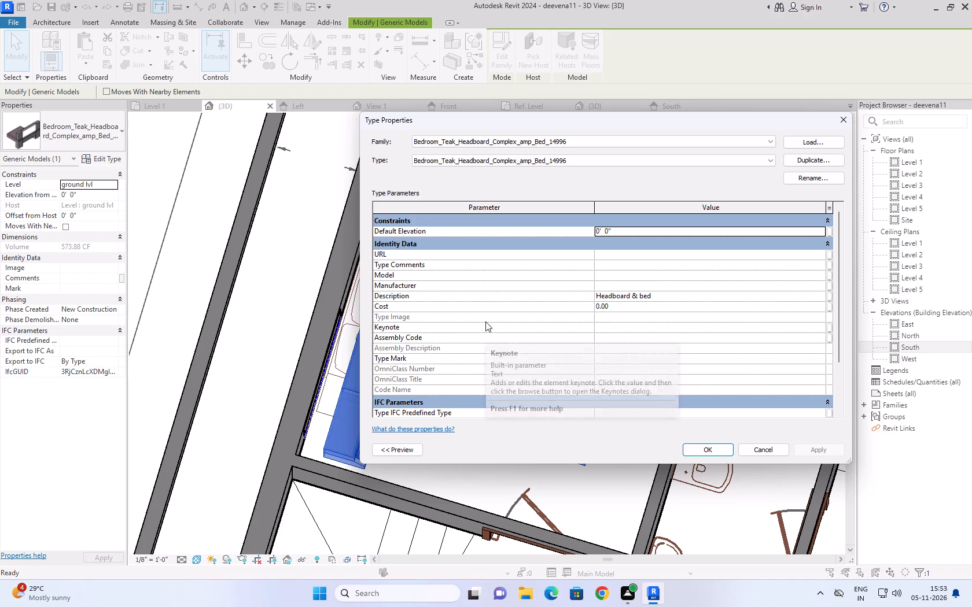
click(841, 118)
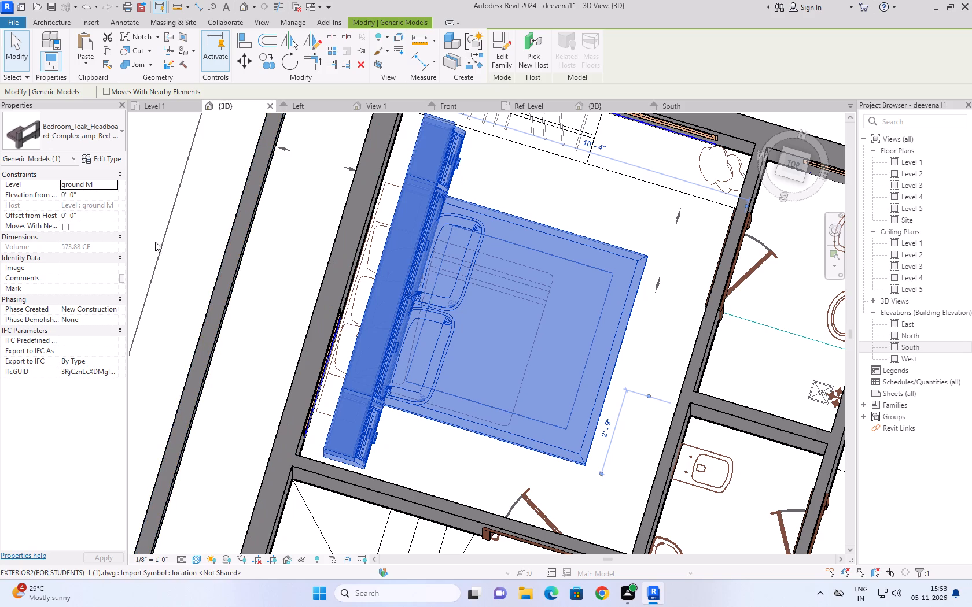
click(106, 159)
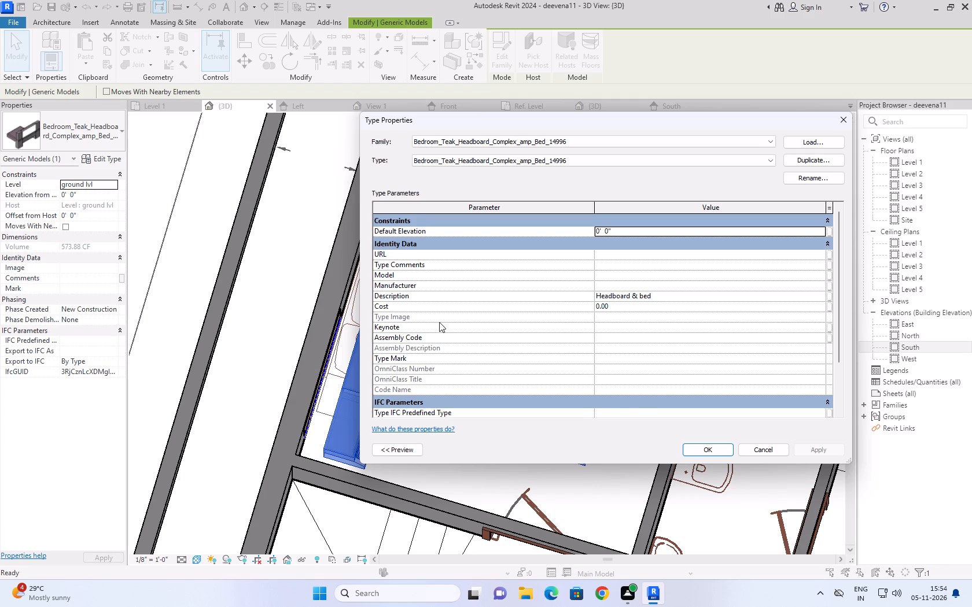
scroll(439, 322, down, 3)
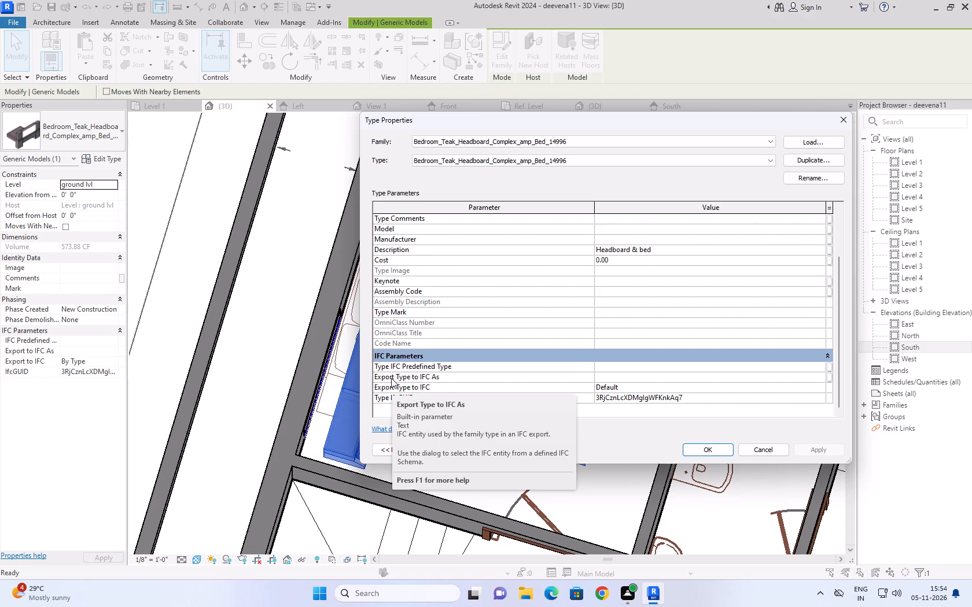
click(706, 451)
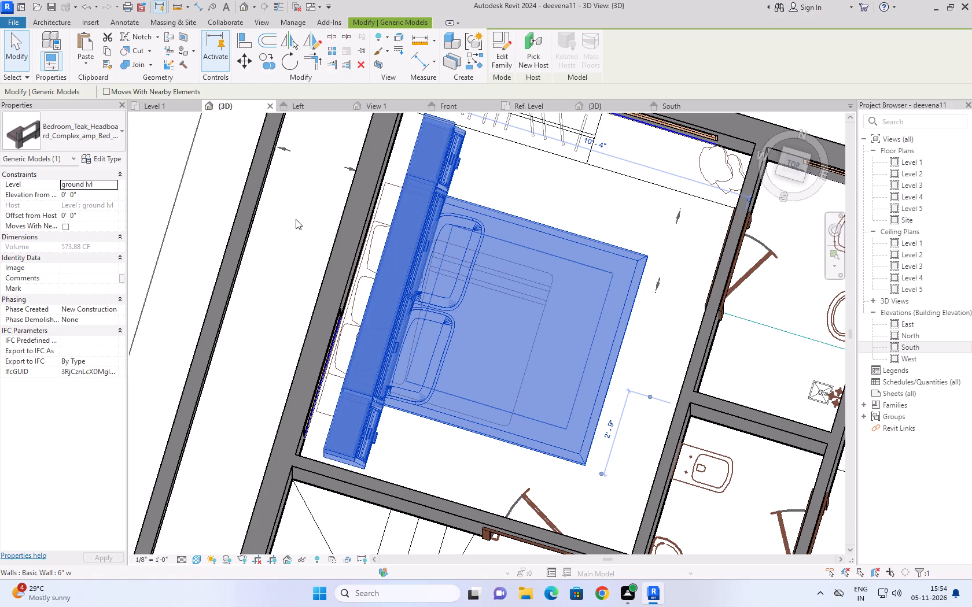
Examine the bed and headboard from above and at an angle in 3D against the surrounding guest bedroom walls, windows and doors.
scroll(296, 219, down, 2)
scroll(296, 219, up, 1)
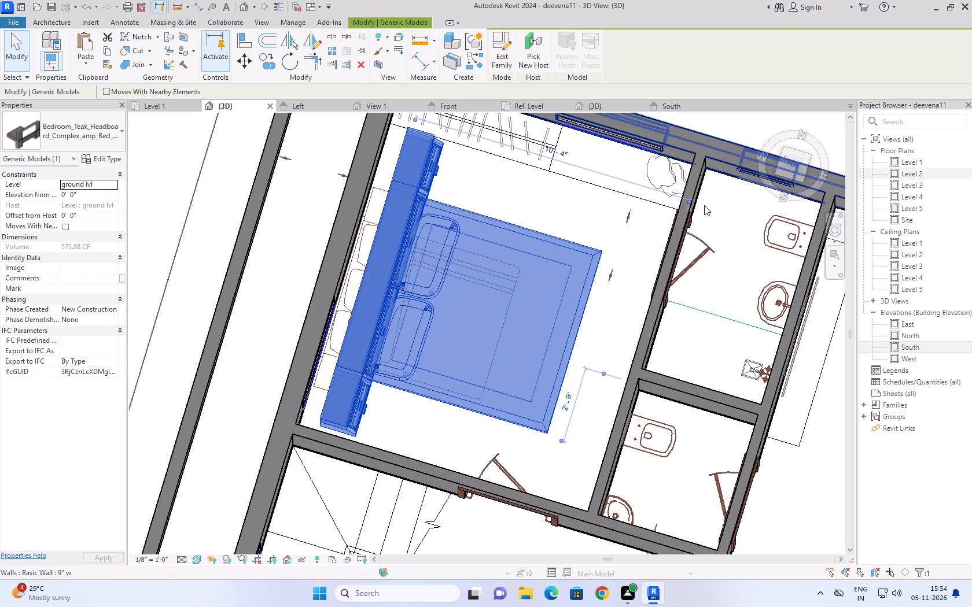
click(288, 275)
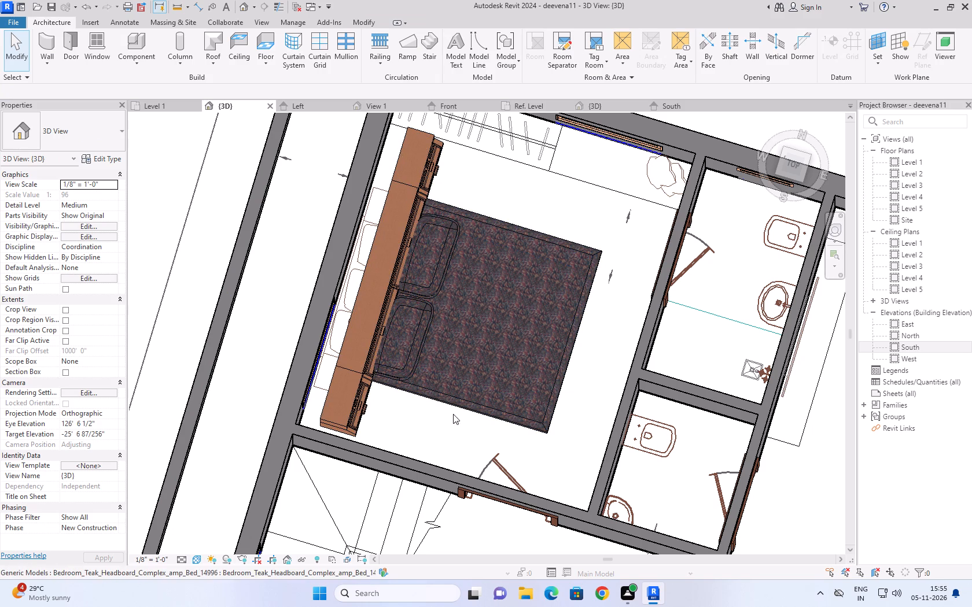
shift+middle_drag(448, 423, 292, 313)
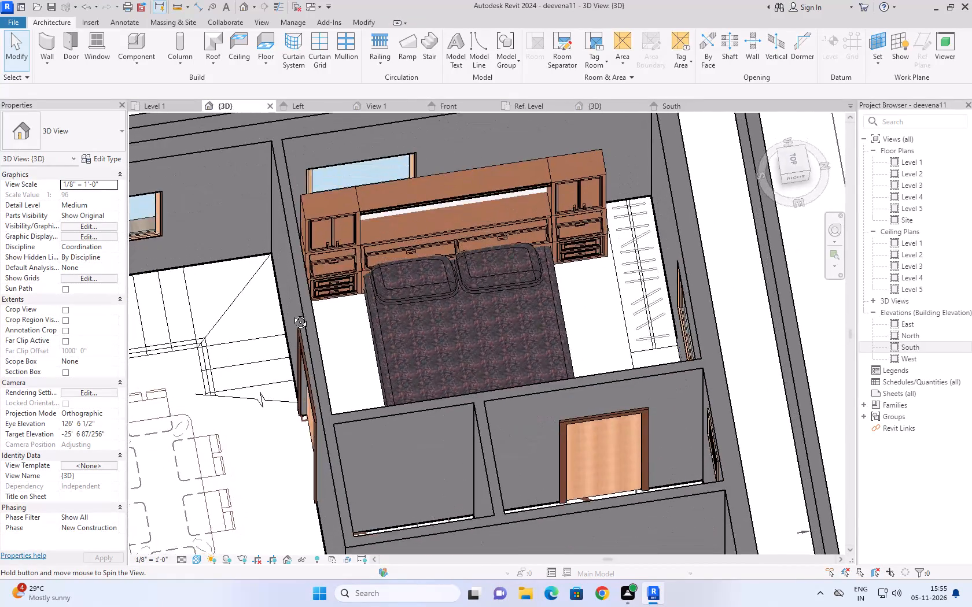
shift+middle_drag(292, 313, 228, 290)
scroll(228, 295, down, 3)
shift+middle_drag(183, 243, 313, 282)
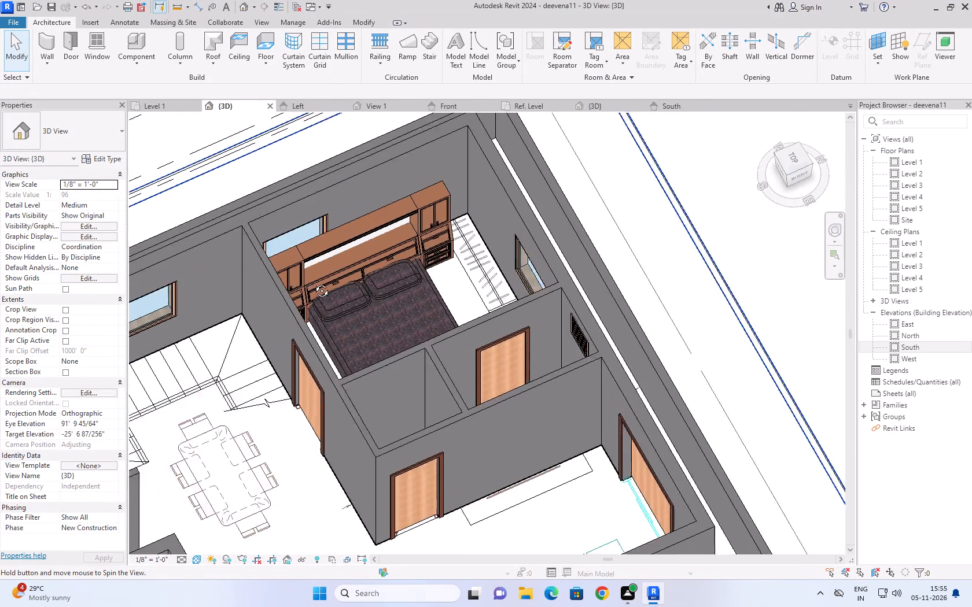
shift+middle_drag(313, 282, 327, 317)
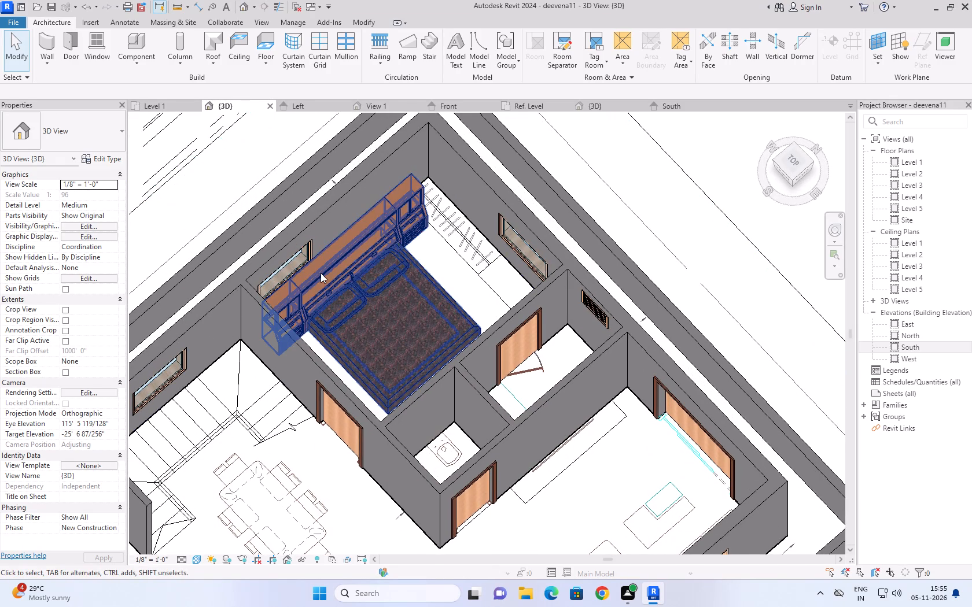
Open the teak headboard bed's family for editing, inspect its geometry from several sides, and close it without saving.
click(321, 273)
scroll(321, 273, up, 3)
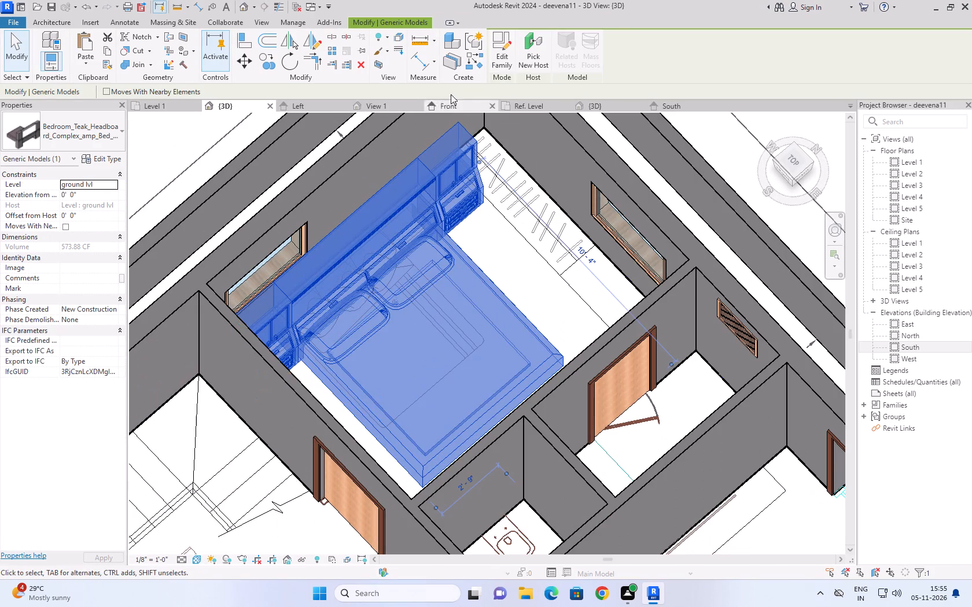
click(506, 46)
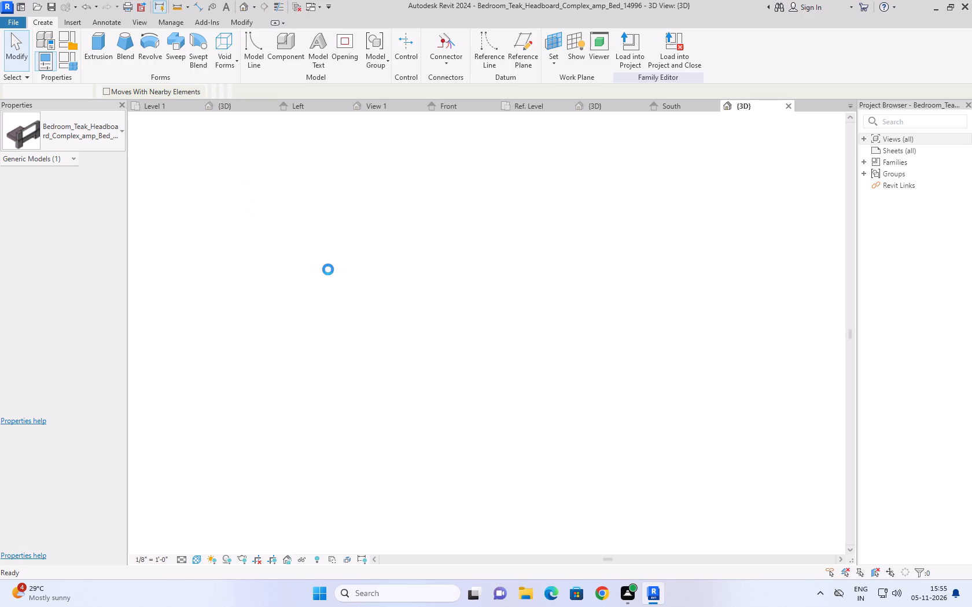
scroll(274, 209, down, 2)
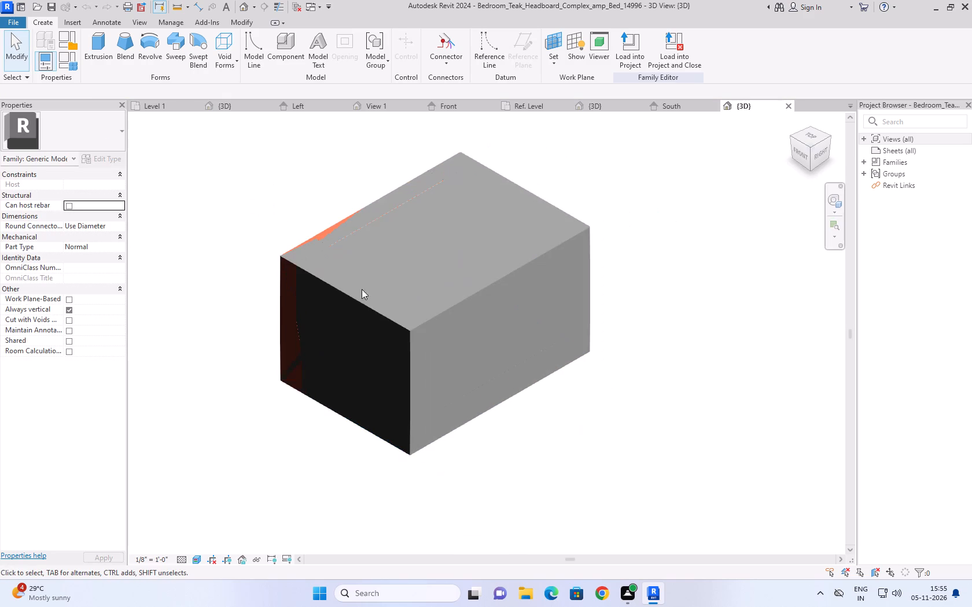
scroll(611, 402, up, 2)
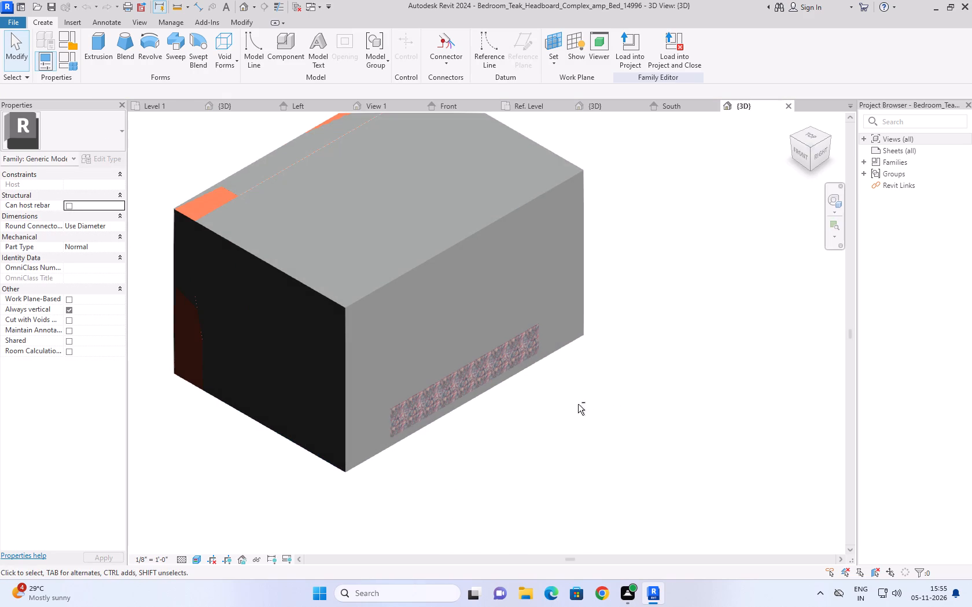
ctrl+middle_drag(566, 406, 505, 424)
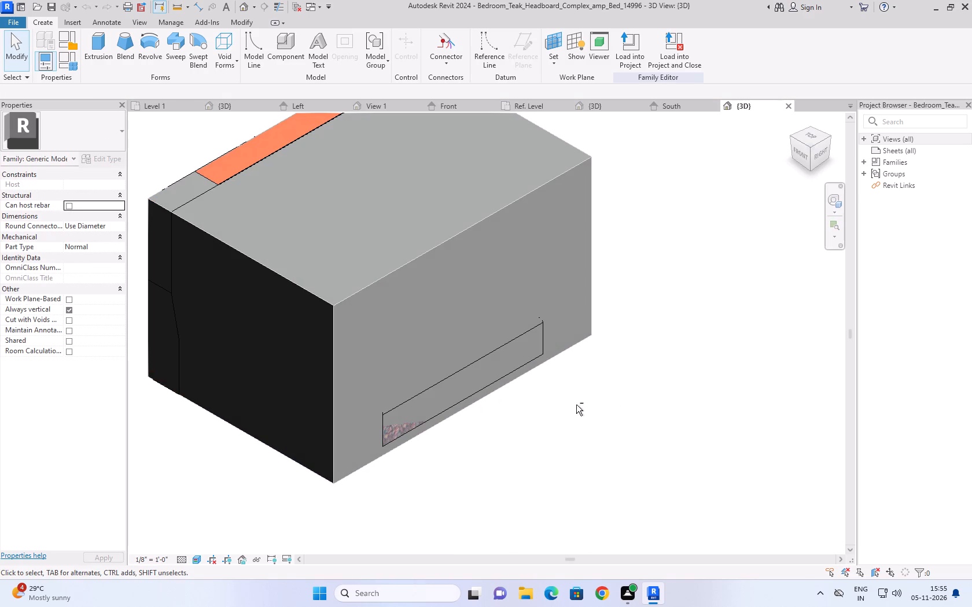
shift+middle_drag(555, 418, 97, 469)
shift+scroll(145, 469, up, 1)
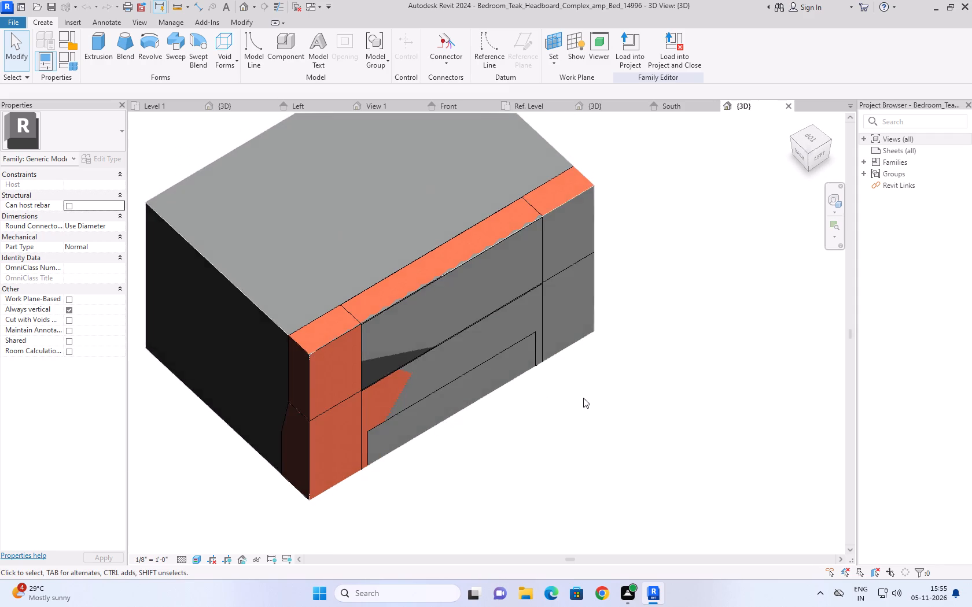
scroll(586, 399, down, 4)
shift+middle_drag(579, 432, 537, 264)
shift+scroll(483, 431, up, 1)
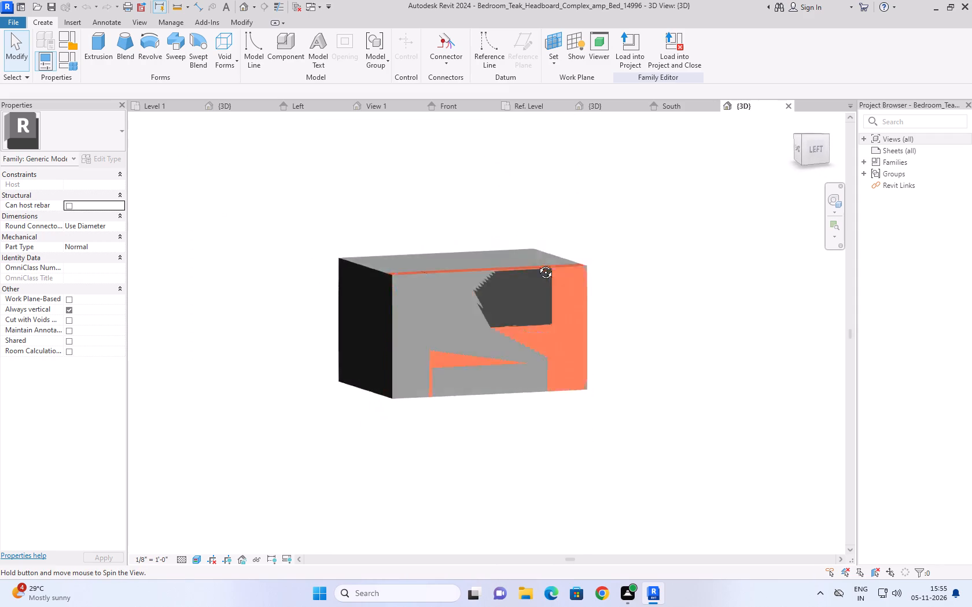
shift+middle_drag(537, 264, 652, 427)
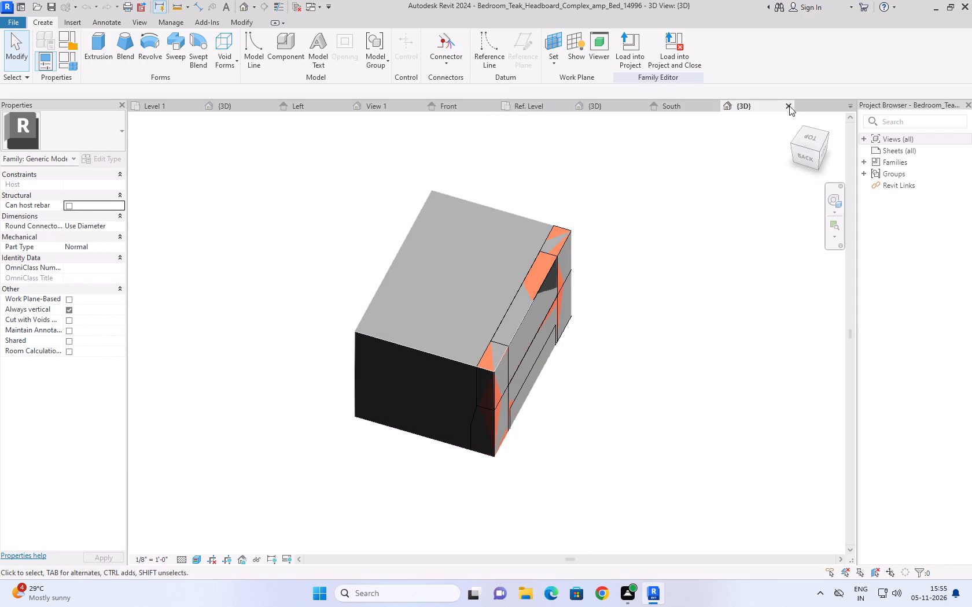
click(789, 106)
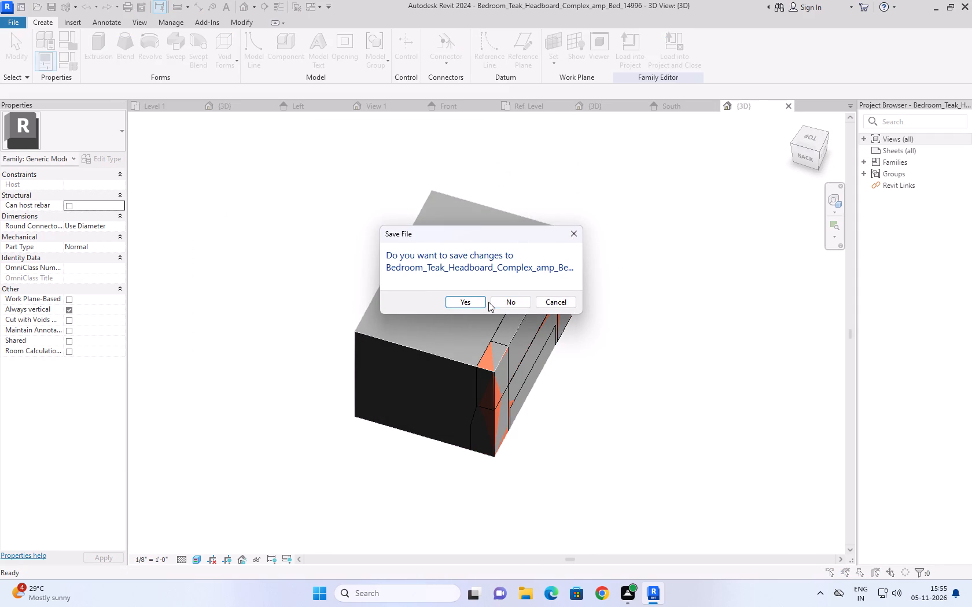
click(488, 302)
click(499, 302)
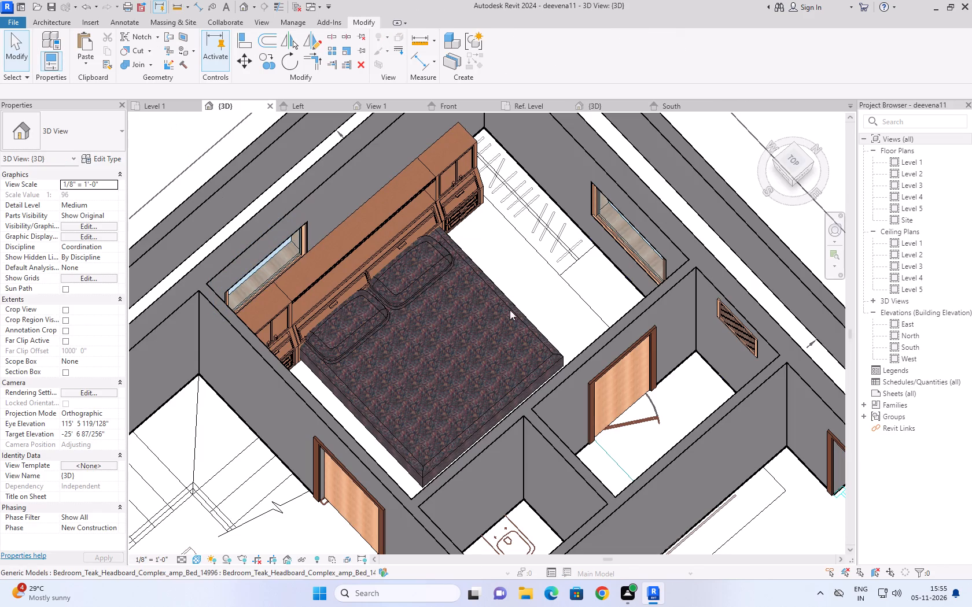
Delete the teak headboard bed from the guest bedroom.
click(507, 297)
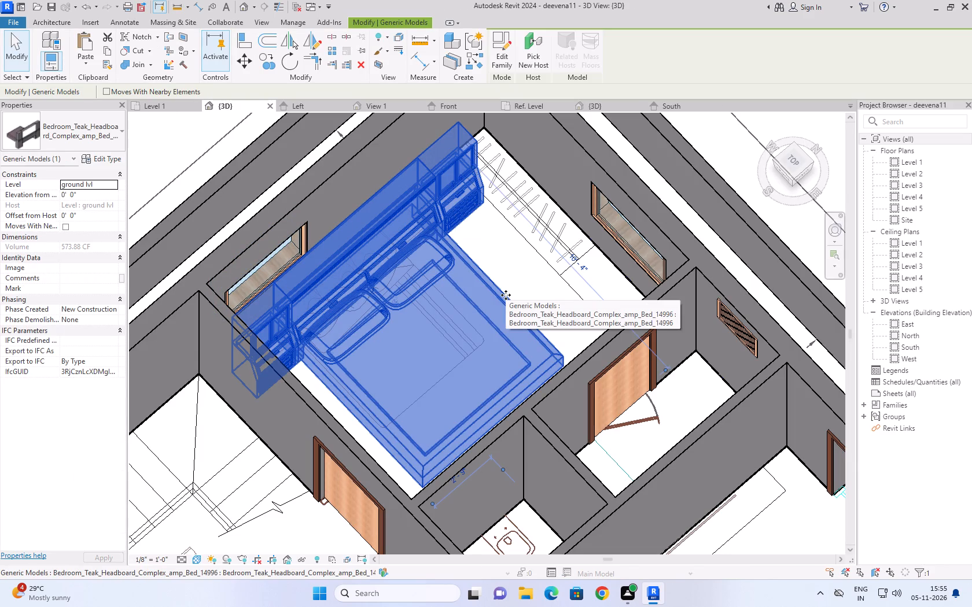
key(Delete)
Inspect the guest bedroom and the adjoining ground-floor rooms, stairs, dining area, living area and porch from above in 3D.
scroll(581, 251, up, 1)
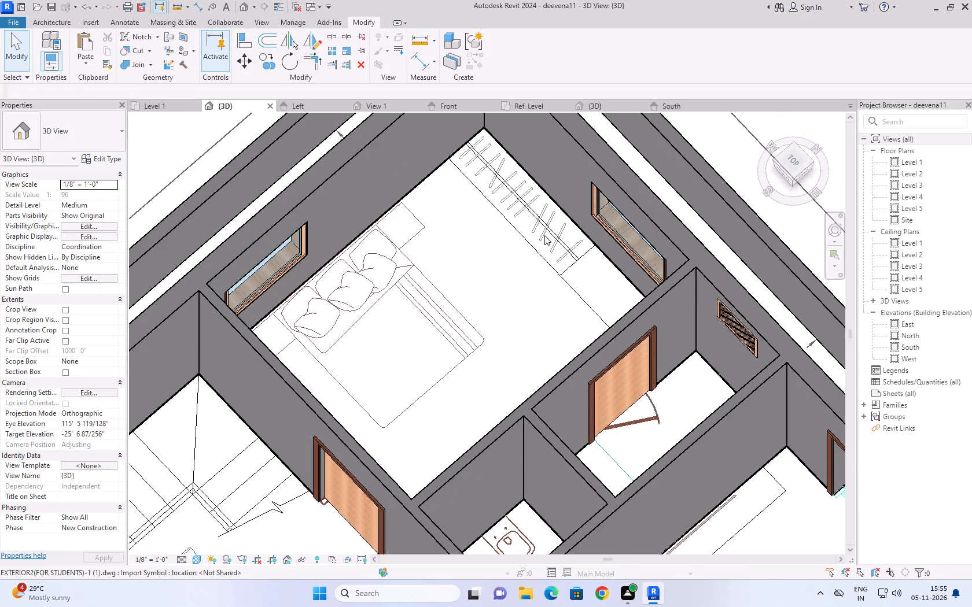
scroll(421, 235, down, 2)
middle_drag(396, 251, 304, 323)
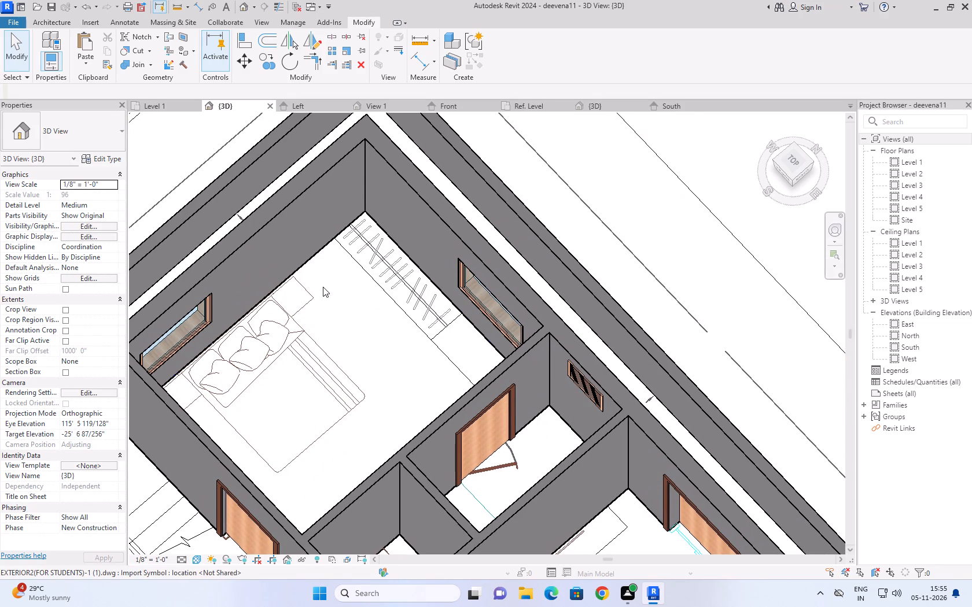
scroll(323, 287, up, 2)
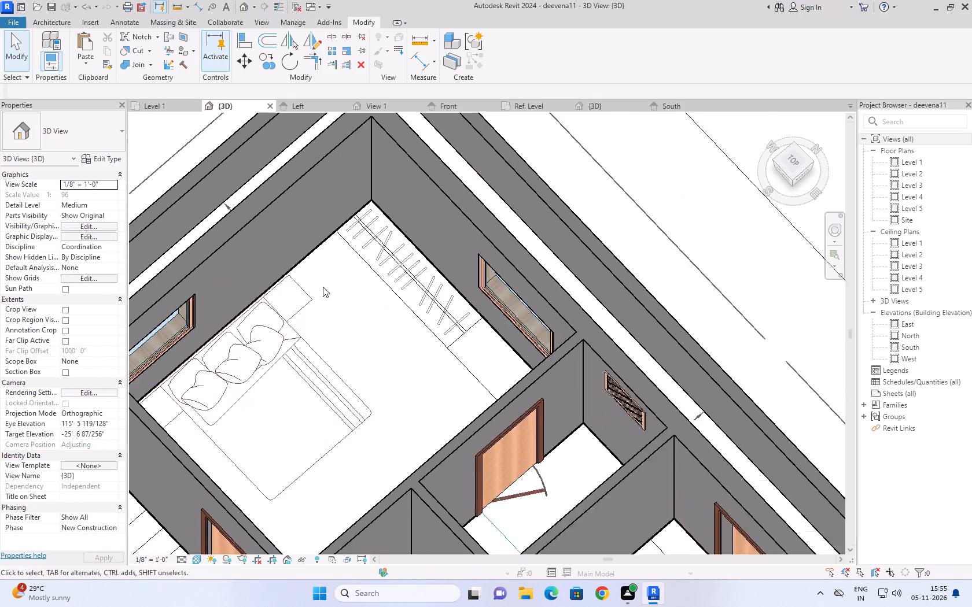
scroll(323, 287, down, 2)
scroll(323, 287, up, 1)
scroll(323, 287, down, 5)
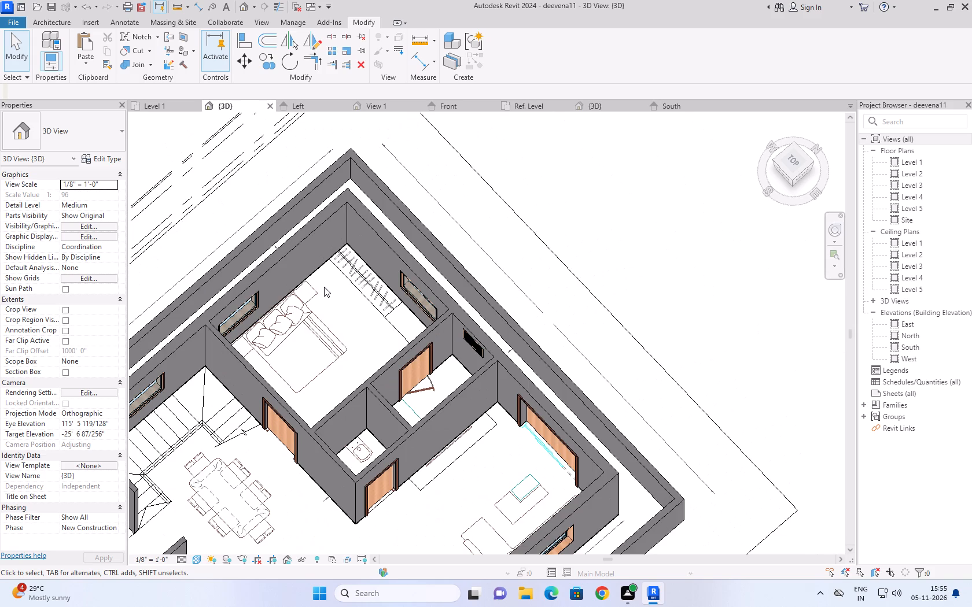
scroll(324, 287, down, 3)
scroll(325, 288, up, 4)
scroll(325, 288, down, 5)
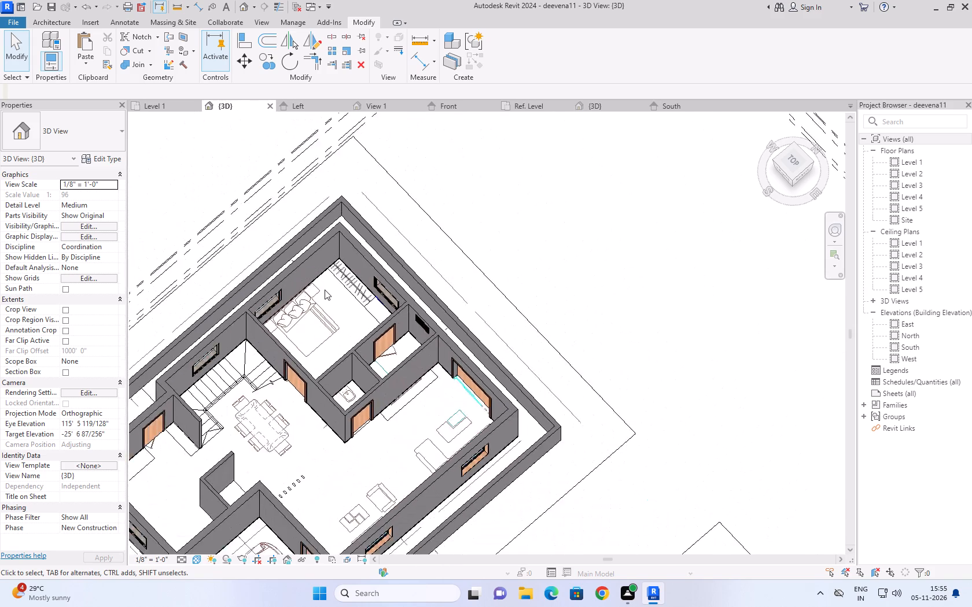
scroll(315, 324, up, 4)
middle_drag(314, 316, 409, 211)
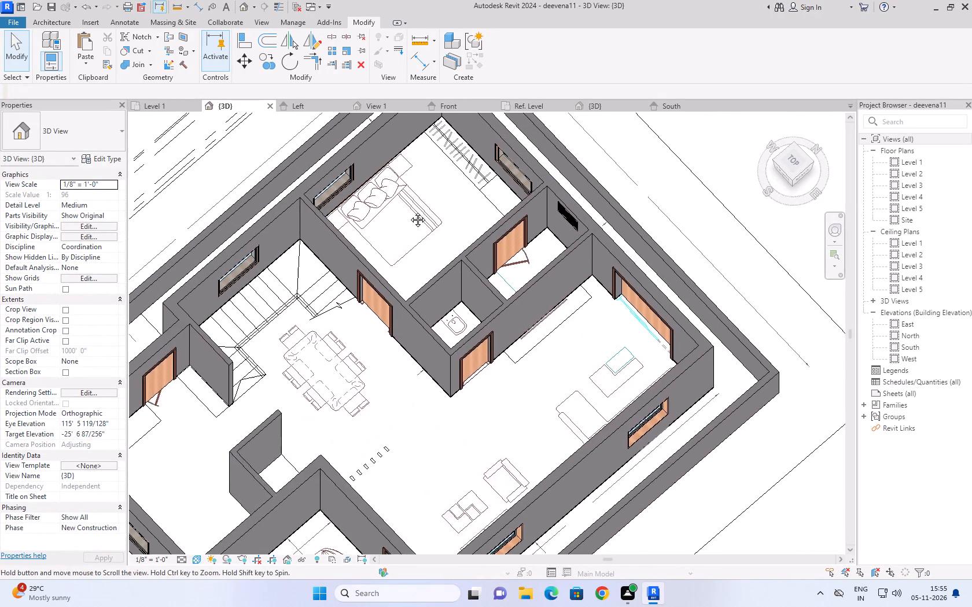
middle_drag(409, 211, 417, 208)
scroll(417, 208, up, 1)
scroll(323, 363, down, 1)
middle_drag(336, 349, 333, 349)
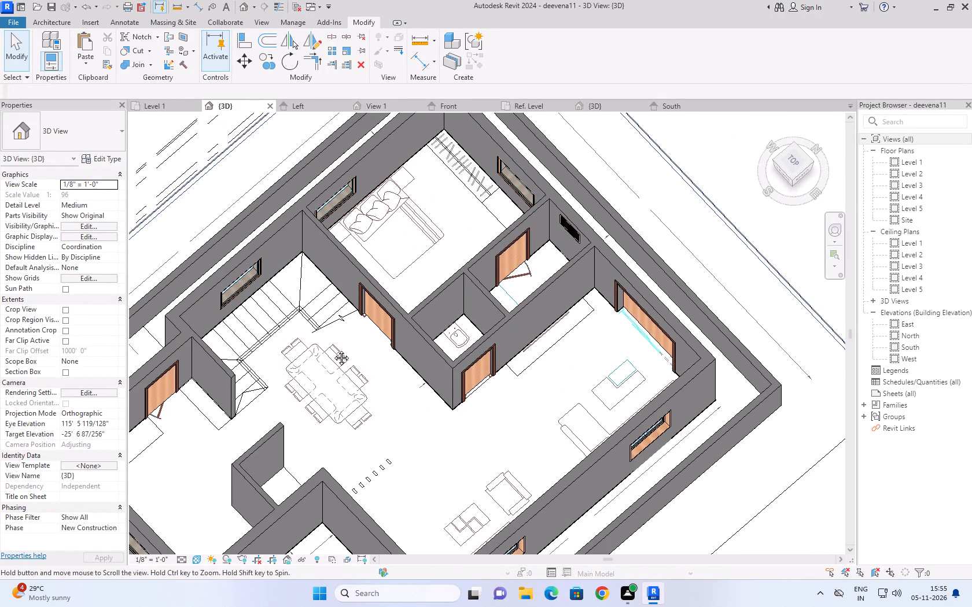
middle_drag(333, 349, 334, 250)
scroll(339, 248, down, 1)
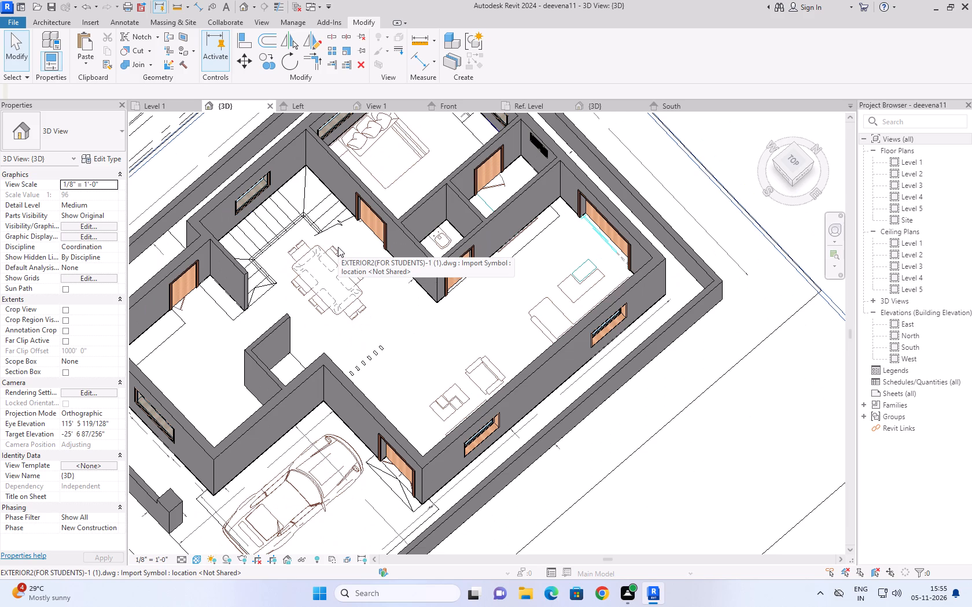
scroll(338, 247, down, 3)
scroll(338, 247, up, 1)
scroll(332, 258, down, 2)
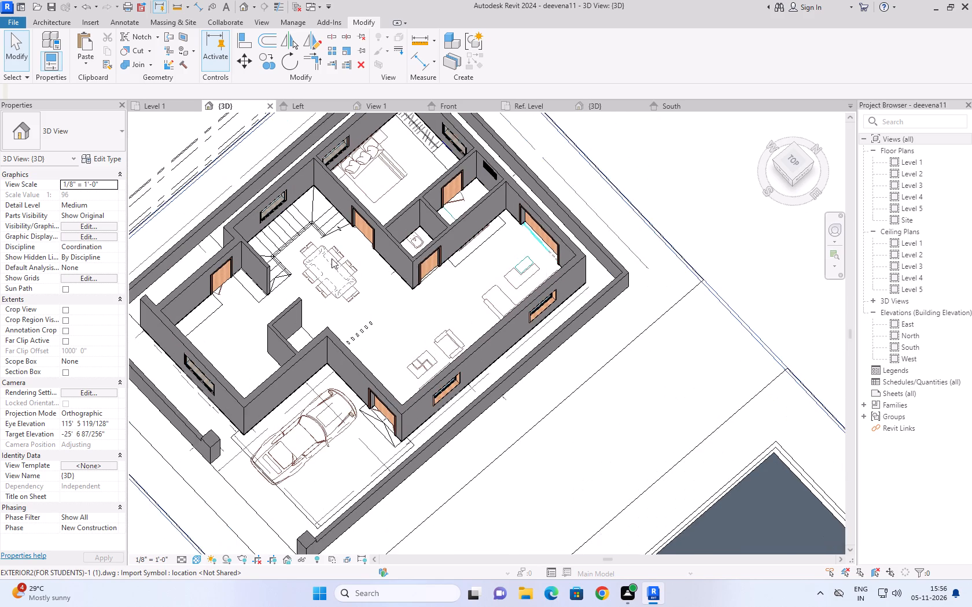
Compare the open ground-floor building with the two roofed buildings from above and from the front in 3D.
scroll(332, 258, down, 8)
scroll(423, 428, up, 4)
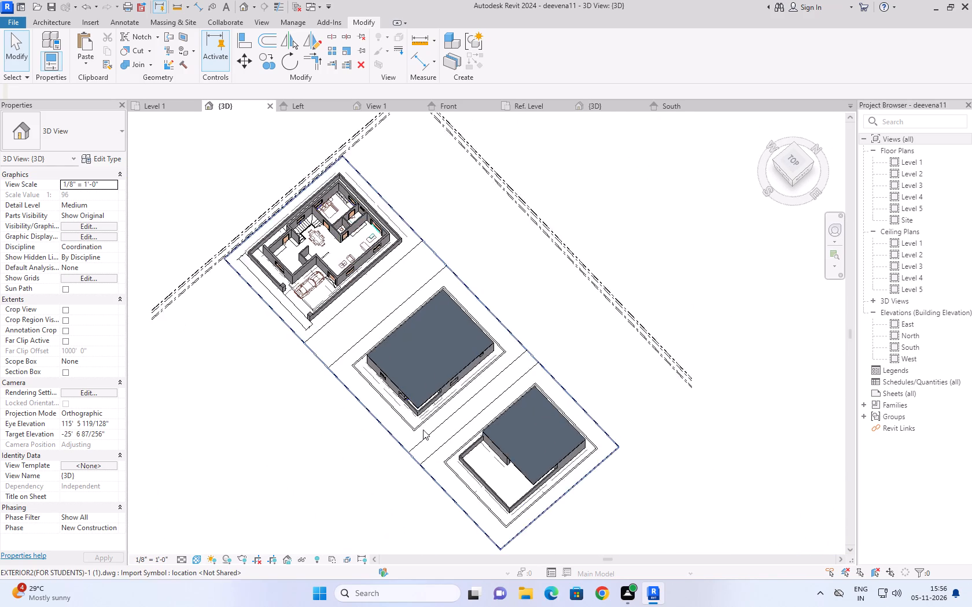
scroll(423, 430, up, 10)
scroll(452, 364, down, 10)
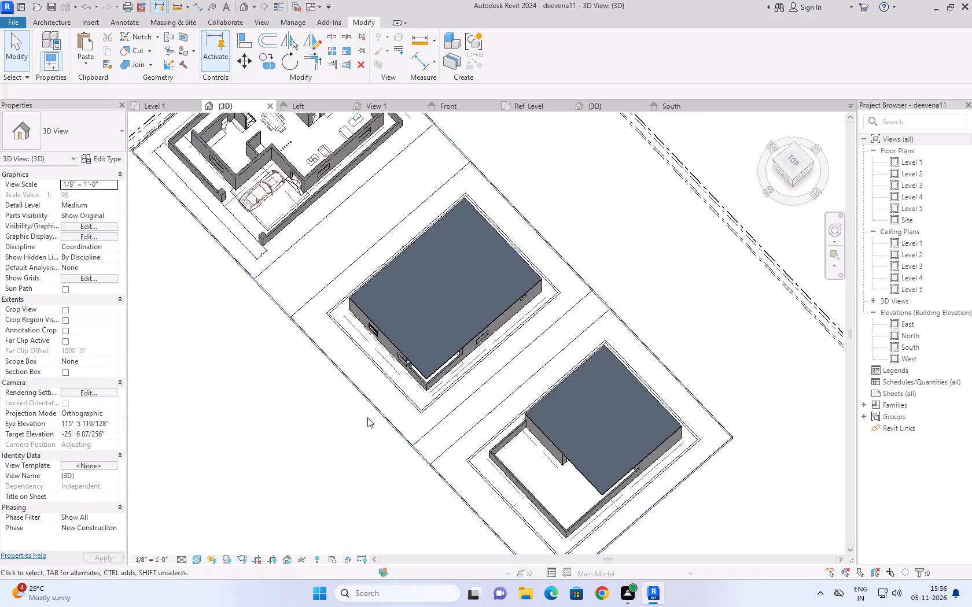
scroll(348, 417, down, 2)
scroll(341, 421, up, 5)
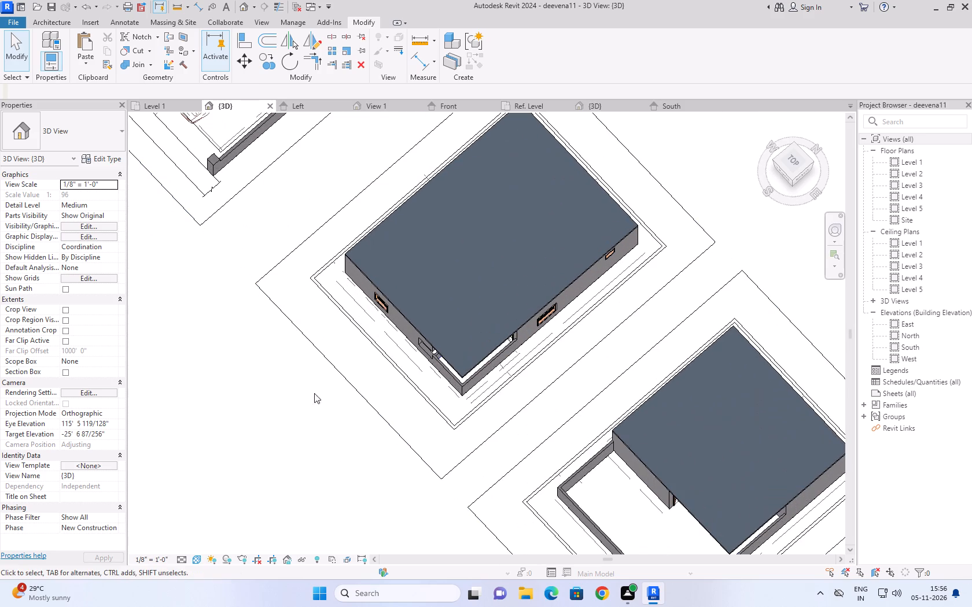
scroll(308, 398, up, 1)
middle_drag(307, 398, 277, 457)
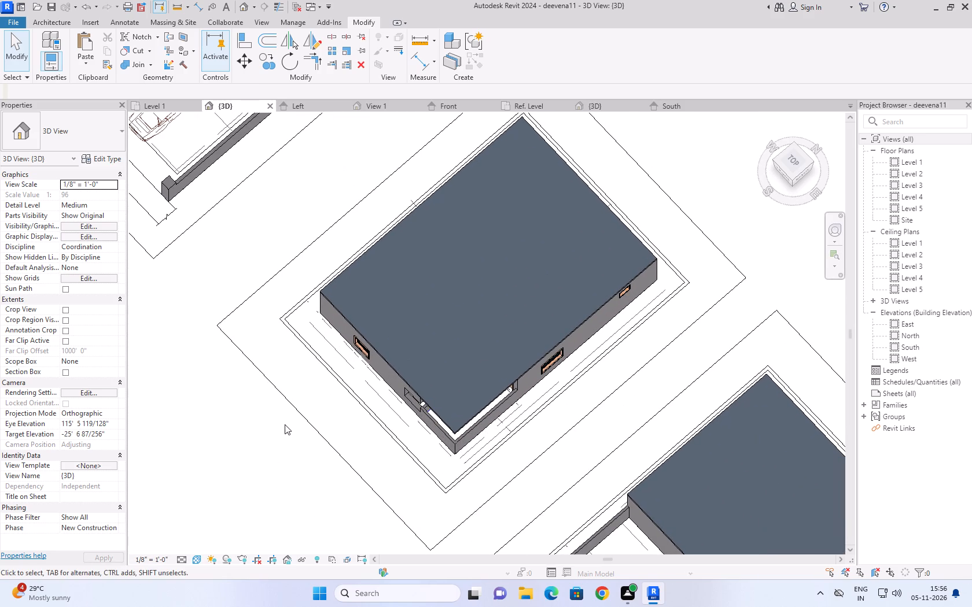
shift+middle_drag(274, 473, 342, 377)
scroll(239, 379, down, 4)
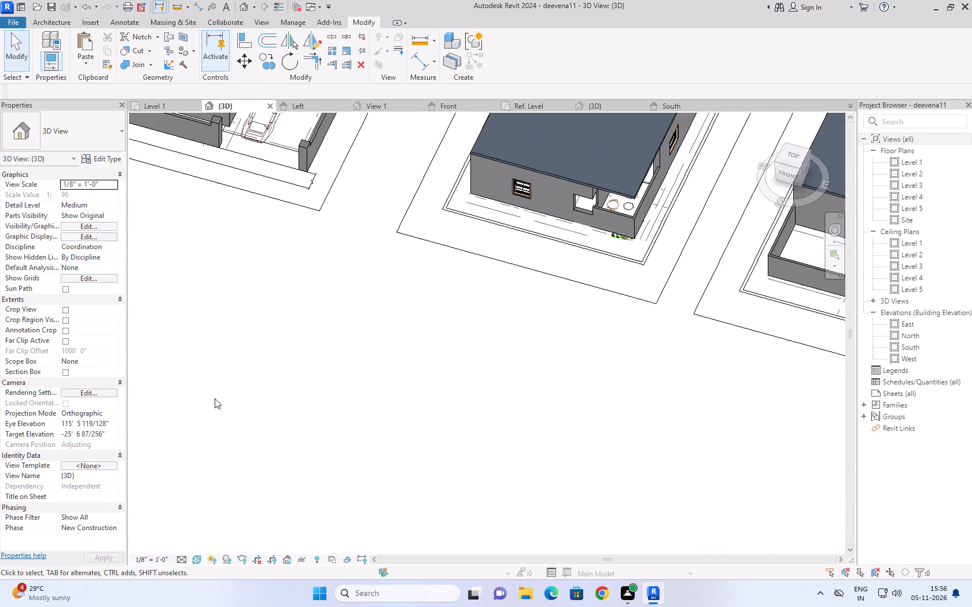
scroll(215, 398, down, 2)
shift+middle_drag(397, 365, 302, 287)
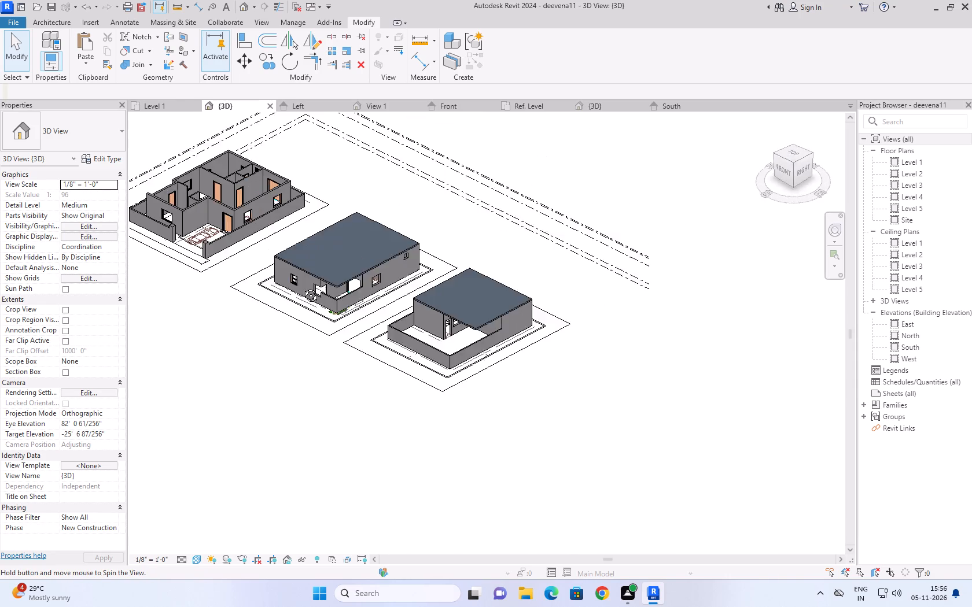
shift+middle_drag(302, 287, 290, 273)
scroll(213, 256, up, 7)
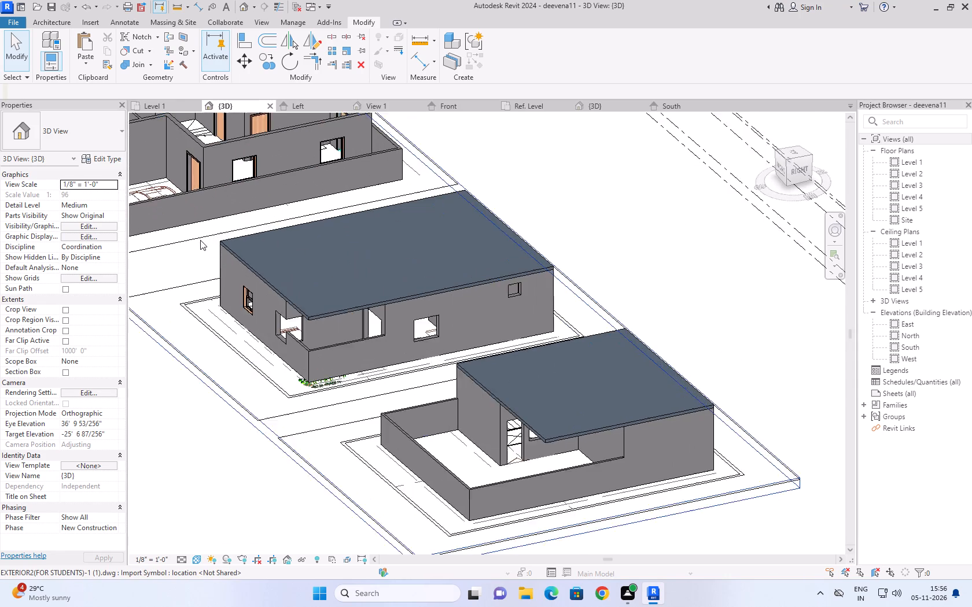
shift+middle_drag(178, 305, 320, 288)
scroll(167, 371, down, 4)
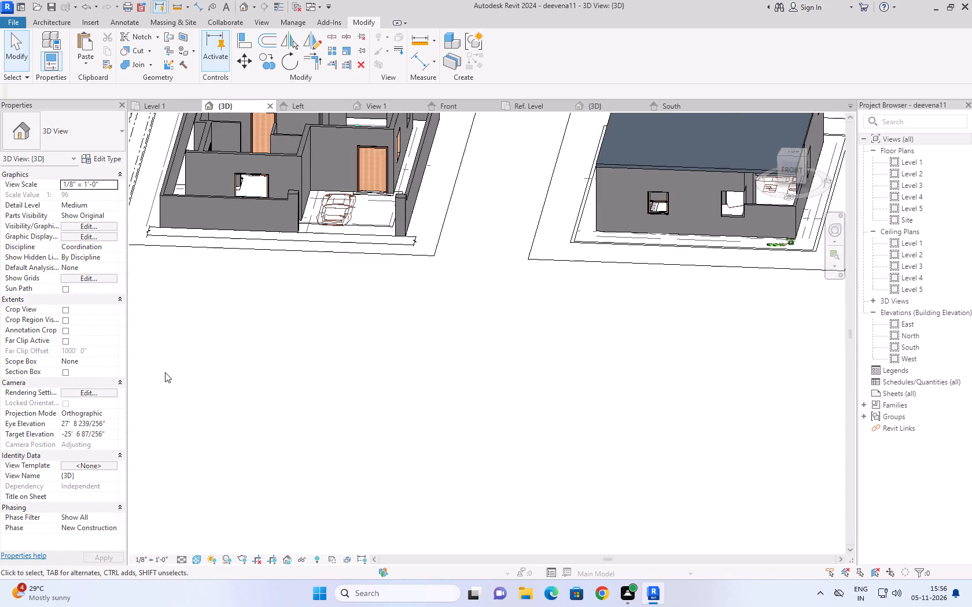
scroll(185, 373, down, 3)
shift+middle_drag(474, 264, 454, 232)
shift+scroll(459, 238, up, 1)
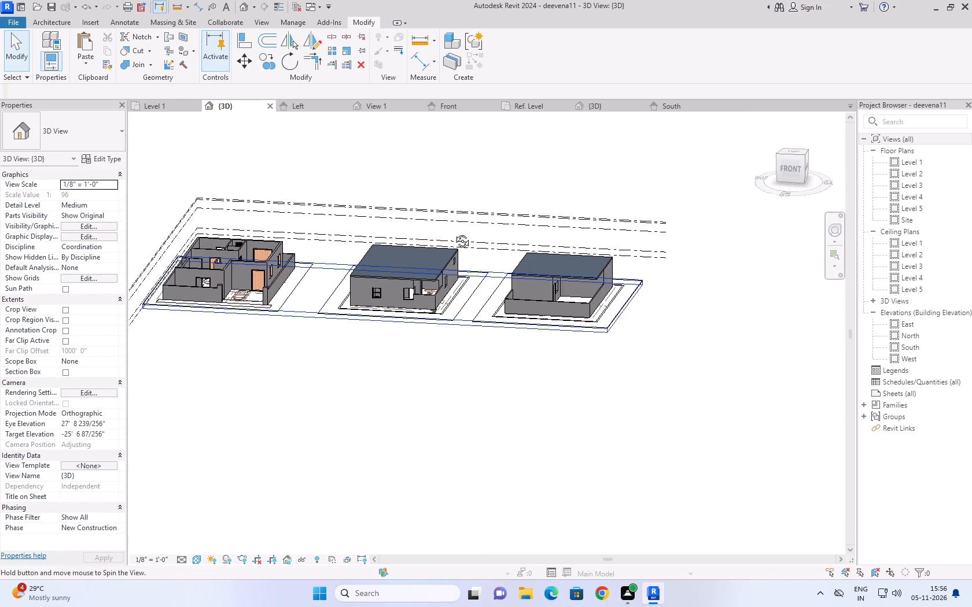
shift+middle_drag(454, 232, 431, 220)
scroll(396, 234, up, 5)
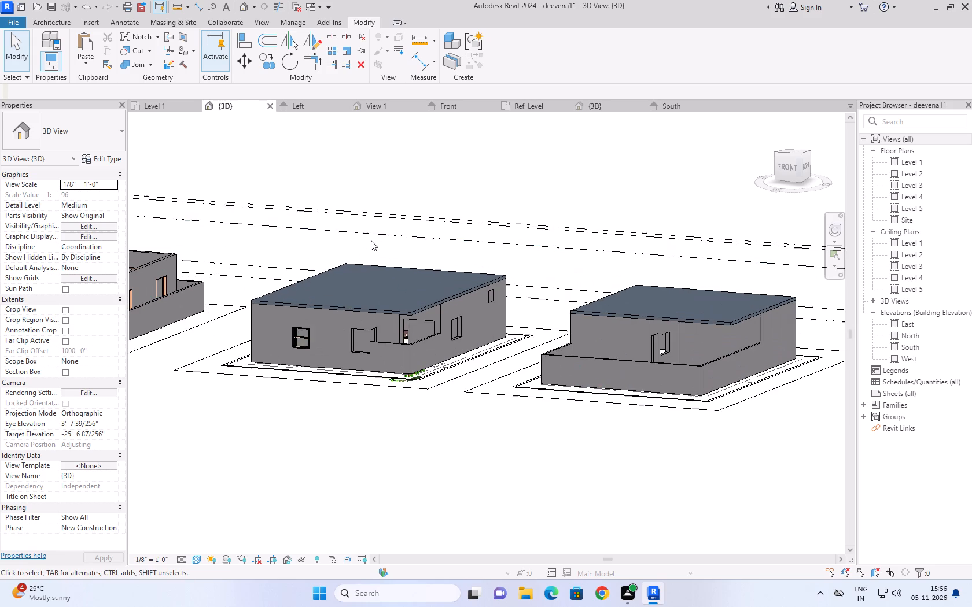
Examine all three buildings from the right, back, left and front sides in 3D, including their walls, openings and roof slabs.
shift+middle_drag(530, 293, 403, 360)
scroll(517, 266, down, 4)
shift+middle_drag(406, 364, 373, 381)
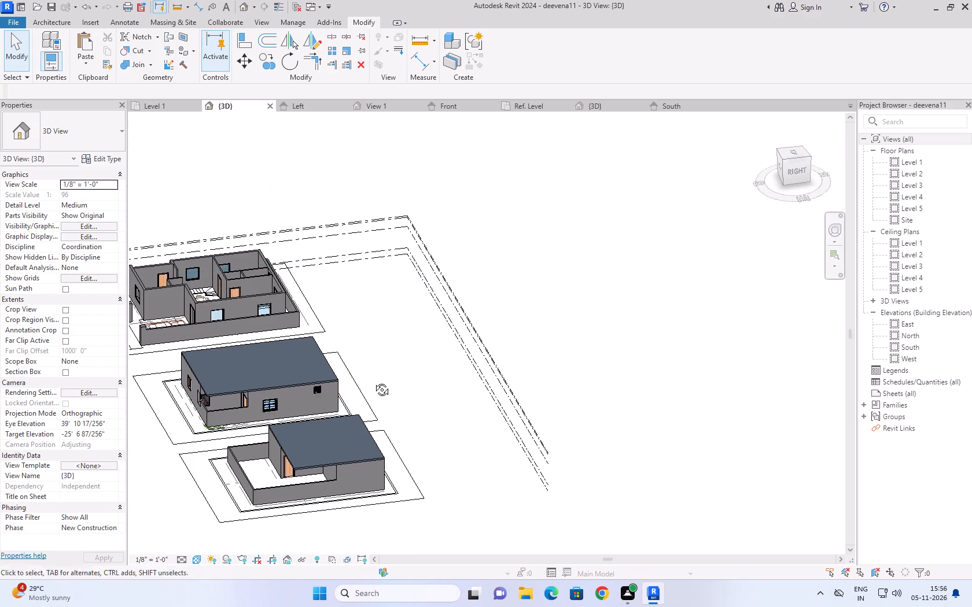
shift+middle_drag(373, 381, 258, 410)
scroll(502, 333, down, 6)
shift+middle_drag(328, 369, 269, 374)
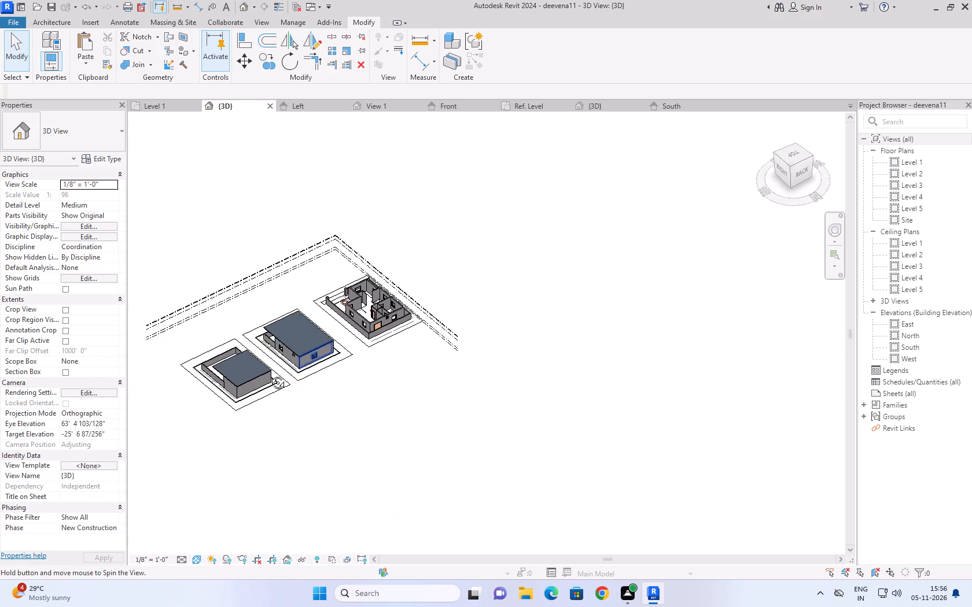
shift+middle_drag(269, 374, 130, 332)
scroll(415, 222, up, 4)
scroll(287, 257, up, 2)
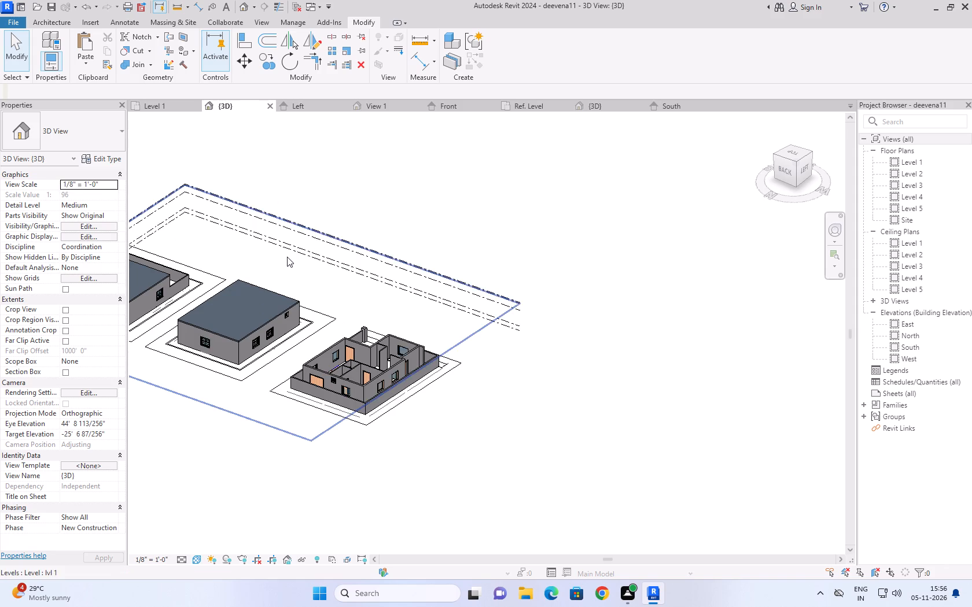
scroll(287, 257, up, 2)
shift+middle_drag(375, 368, 241, 403)
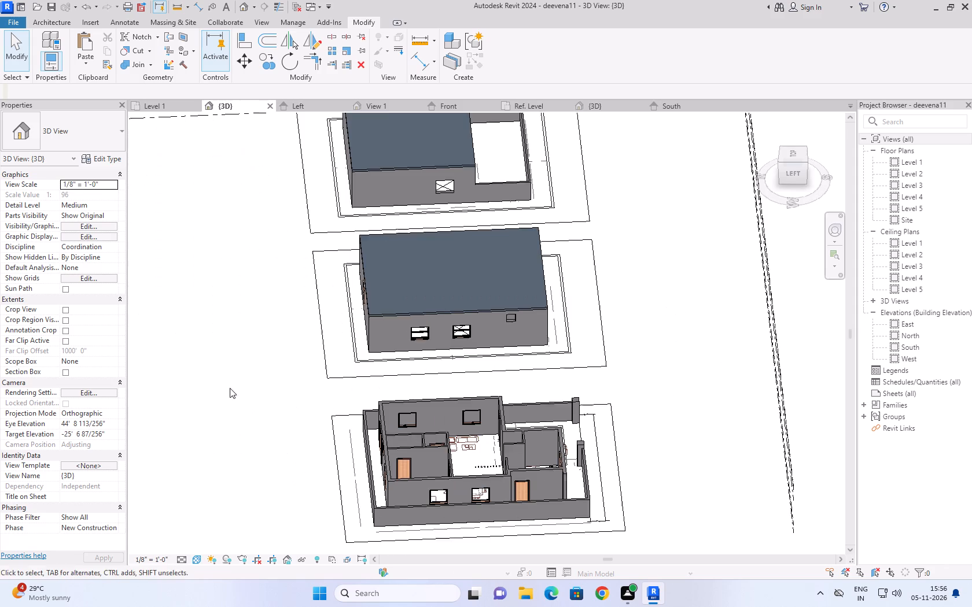
shift+middle_drag(669, 380, 484, 428)
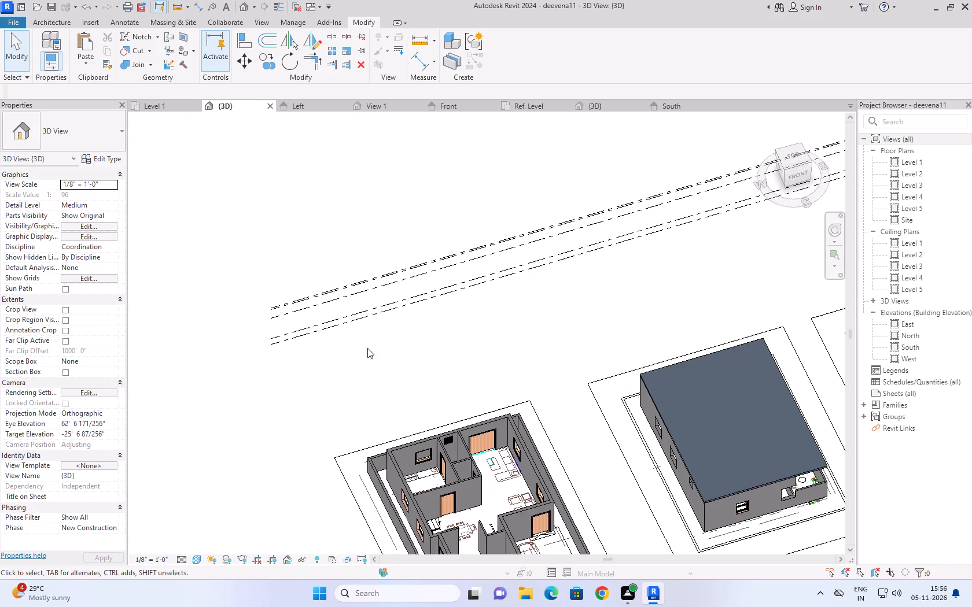
scroll(340, 297, down, 4)
shift+middle_drag(577, 506, 642, 438)
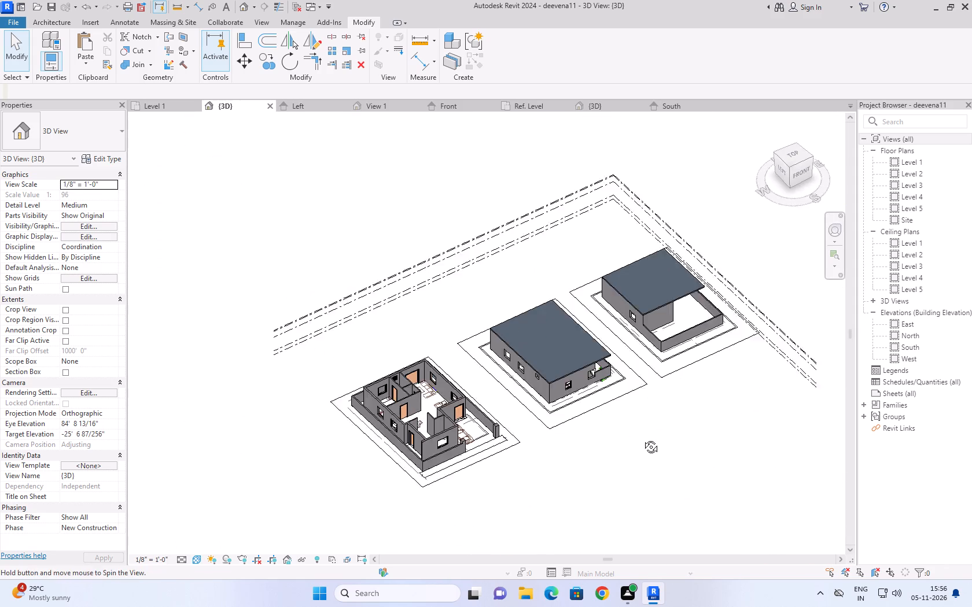
shift+middle_drag(642, 438, 643, 436)
scroll(588, 428, up, 3)
scroll(643, 438, up, 2)
shift+middle_drag(628, 431, 607, 429)
shift+scroll(627, 431, up, 1)
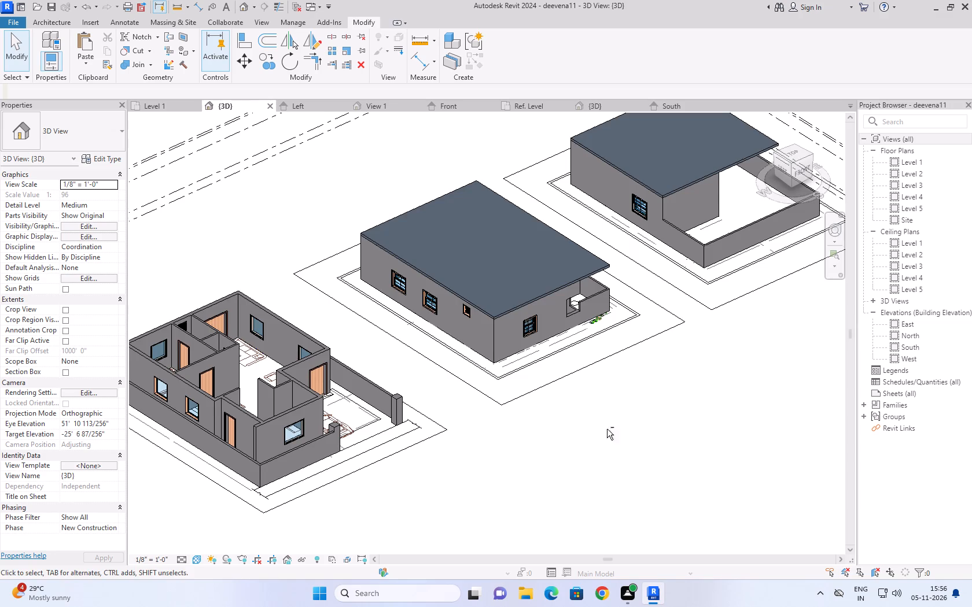
shift+middle_drag(607, 429, 569, 401)
shift+middle_drag(472, 460, 477, 453)
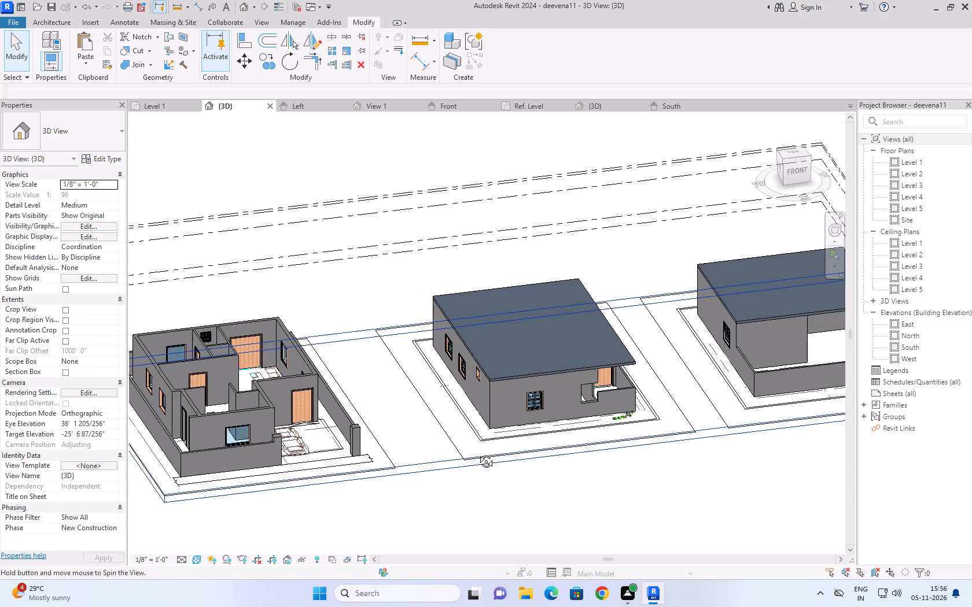
shift+middle_drag(477, 453, 485, 428)
shift+middle_drag(635, 451, 663, 434)
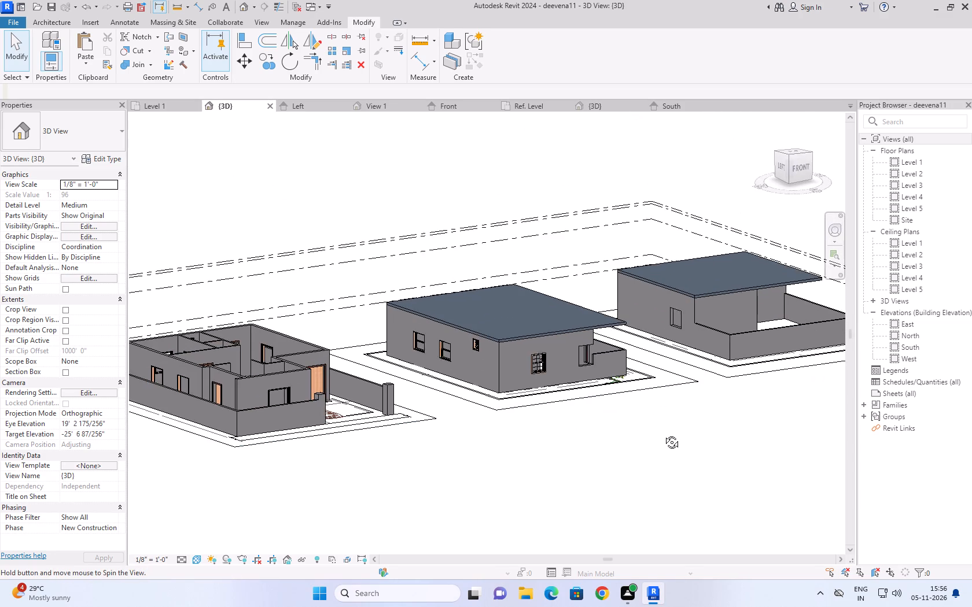
shift+middle_drag(663, 434, 634, 439)
scroll(329, 220, down, 2)
scroll(553, 197, up, 2)
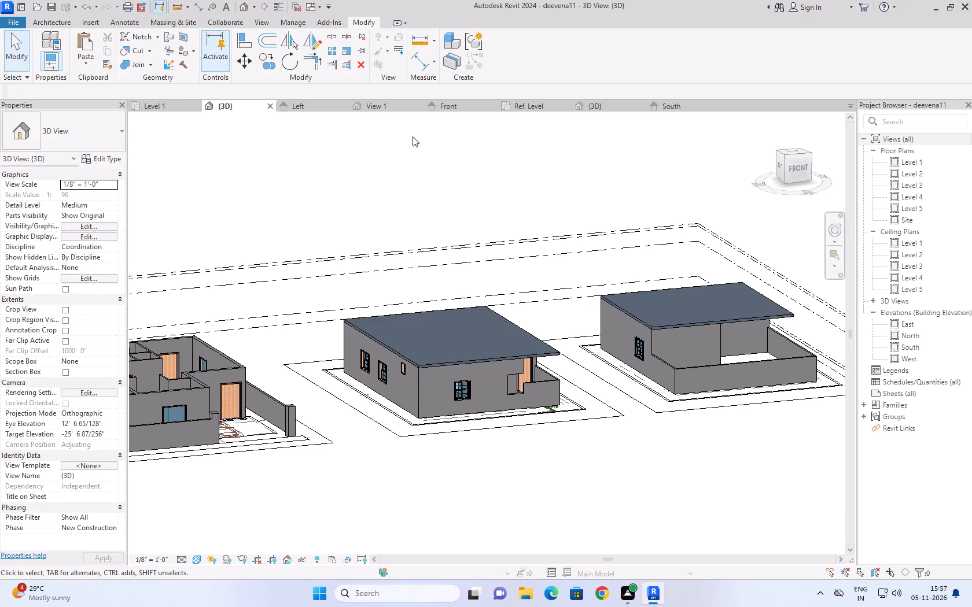
Create a 6" slab footprint roof on the ground-floor plan, with a 29'-3" wide rectangular boundary following the house's outer wall corners.
click(164, 110)
scroll(336, 246, down, 5)
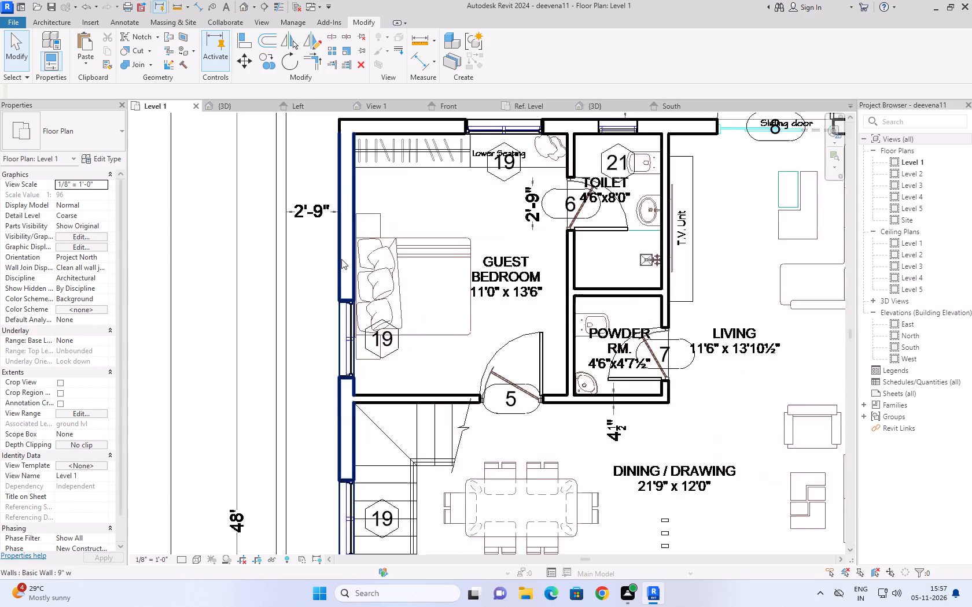
scroll(341, 259, down, 1)
scroll(437, 260, down, 11)
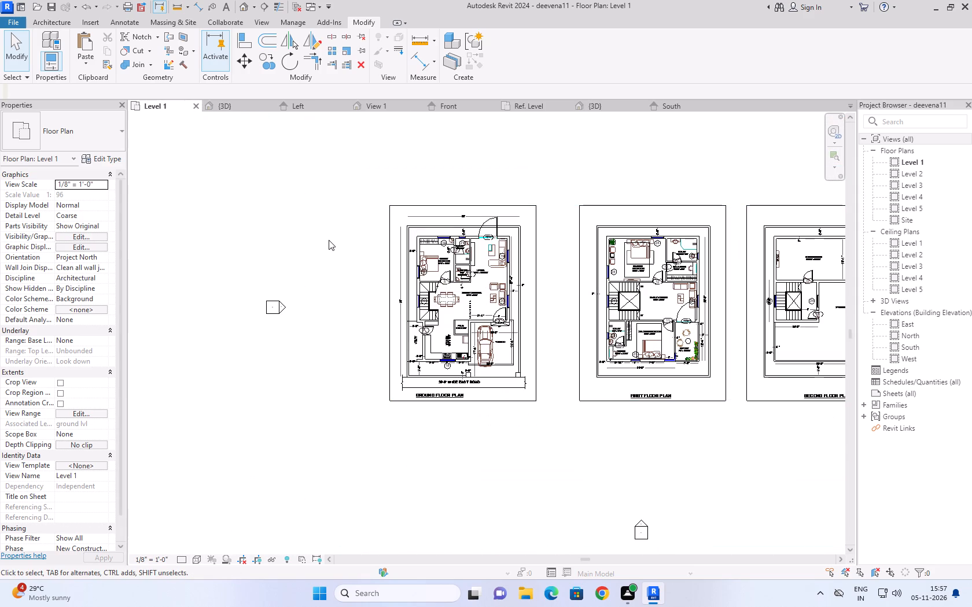
click(329, 240)
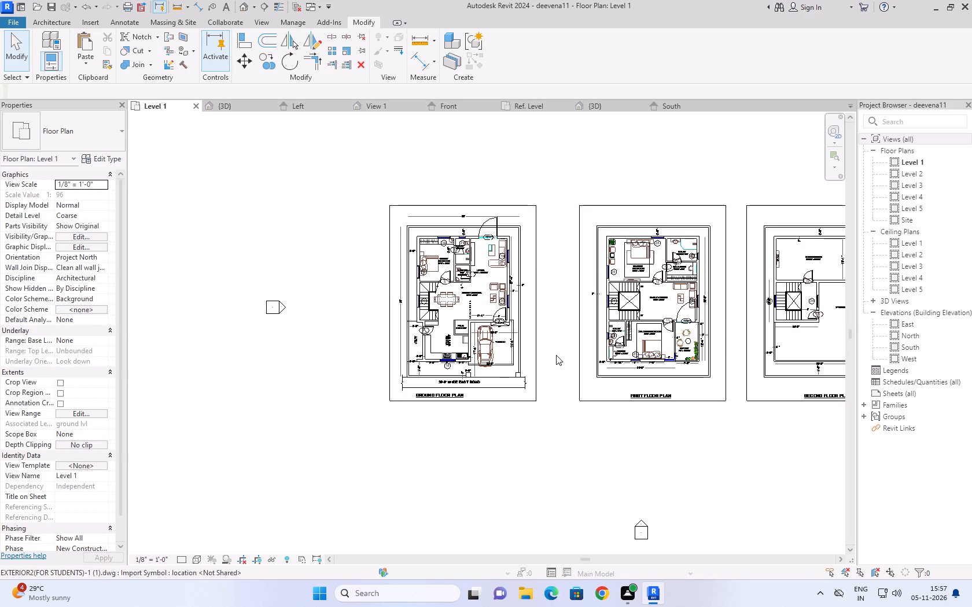
scroll(533, 183, up, 3)
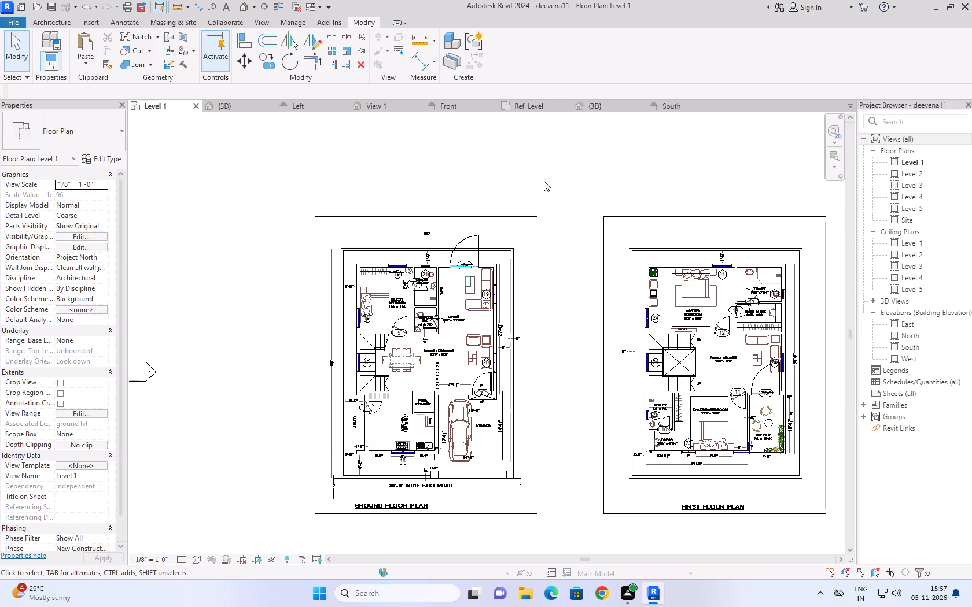
click(60, 24)
click(219, 66)
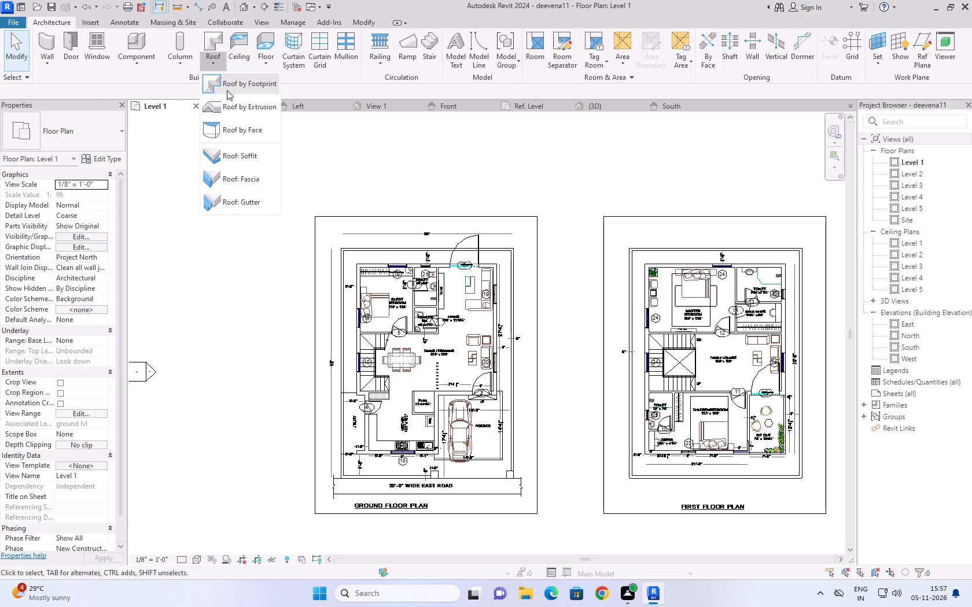
click(227, 90)
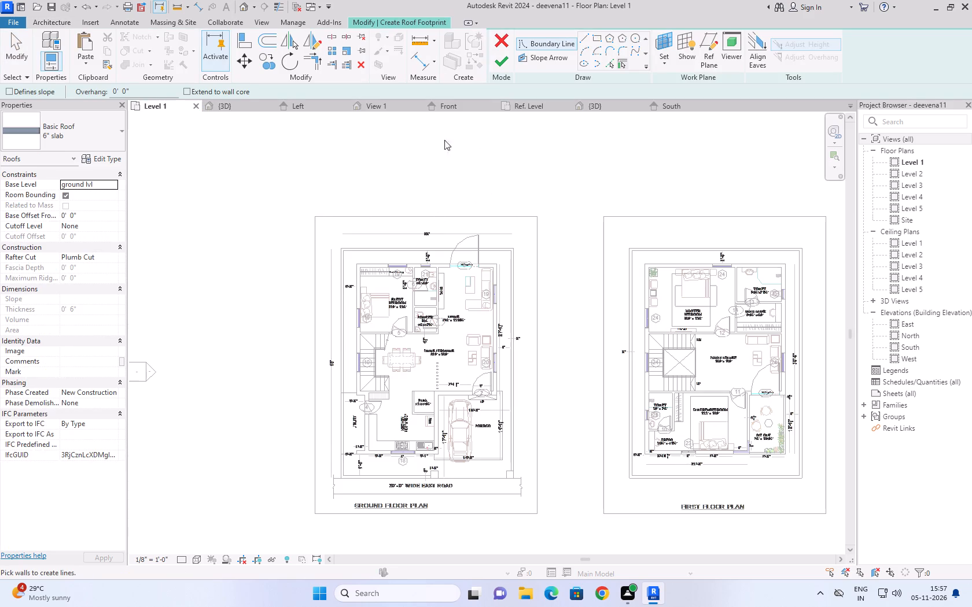
click(596, 38)
scroll(340, 418, up, 2)
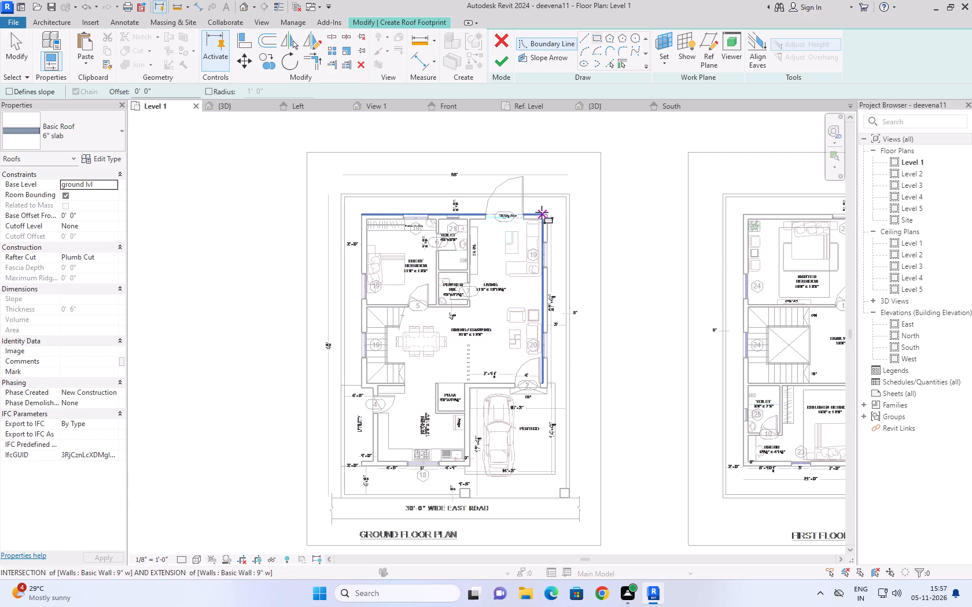
click(546, 214)
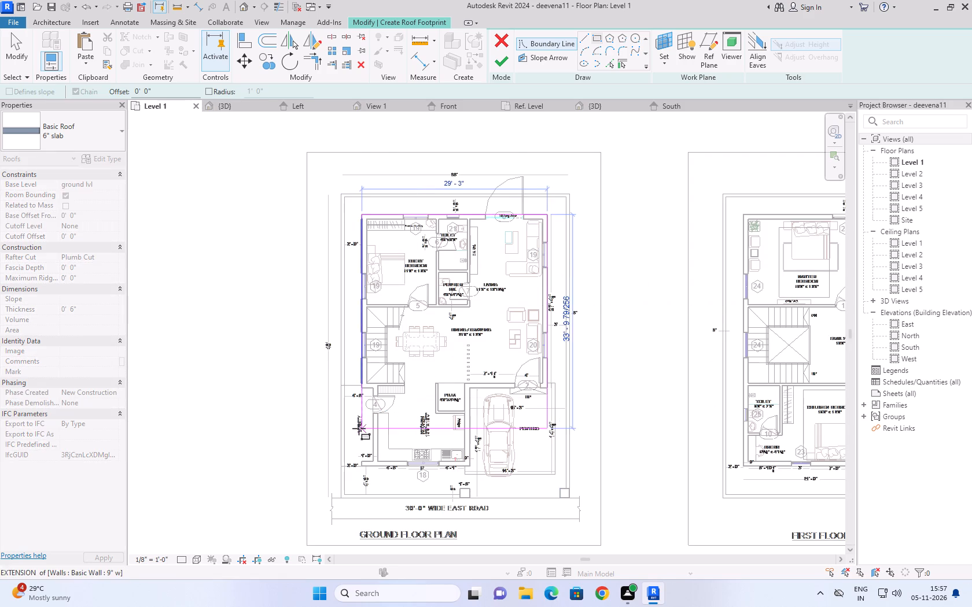
scroll(359, 428, up, 1)
middle_drag(366, 429, 389, 349)
scroll(388, 356, up, 7)
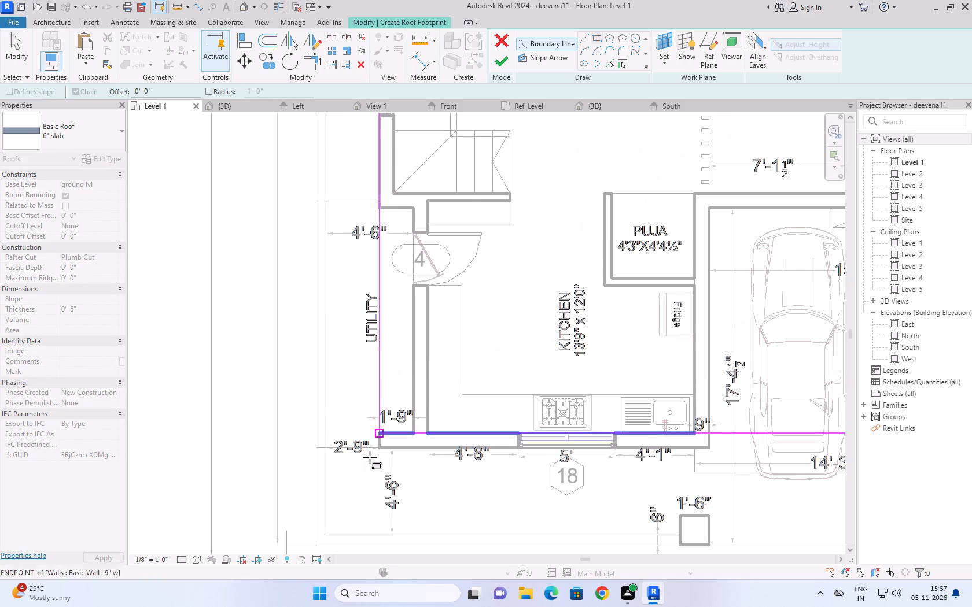
click(379, 451)
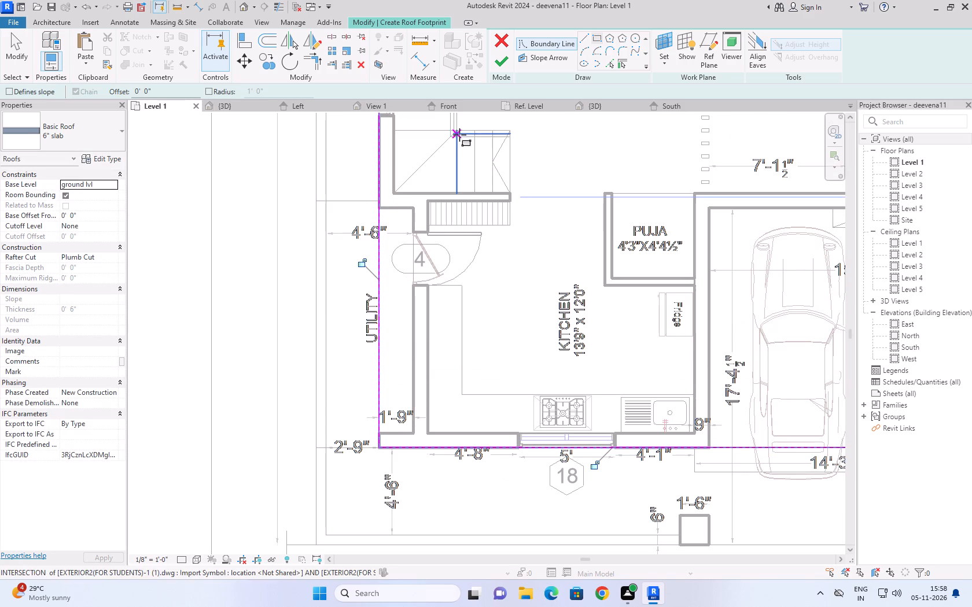
click(501, 65)
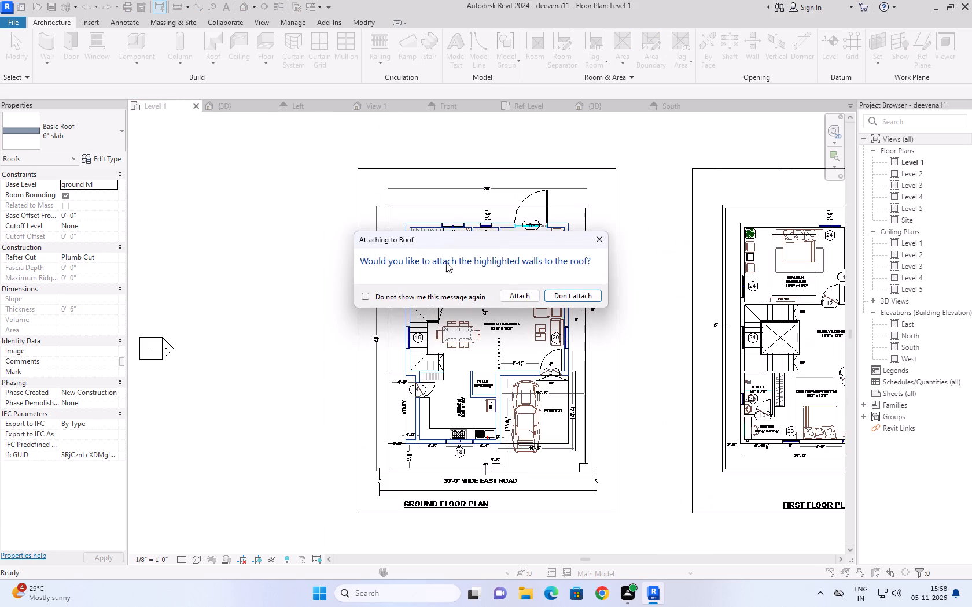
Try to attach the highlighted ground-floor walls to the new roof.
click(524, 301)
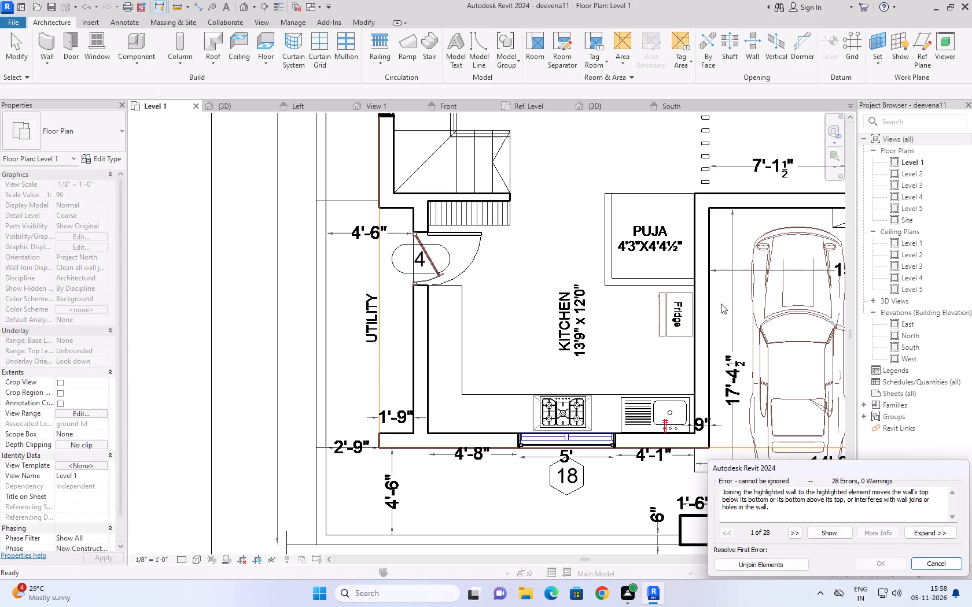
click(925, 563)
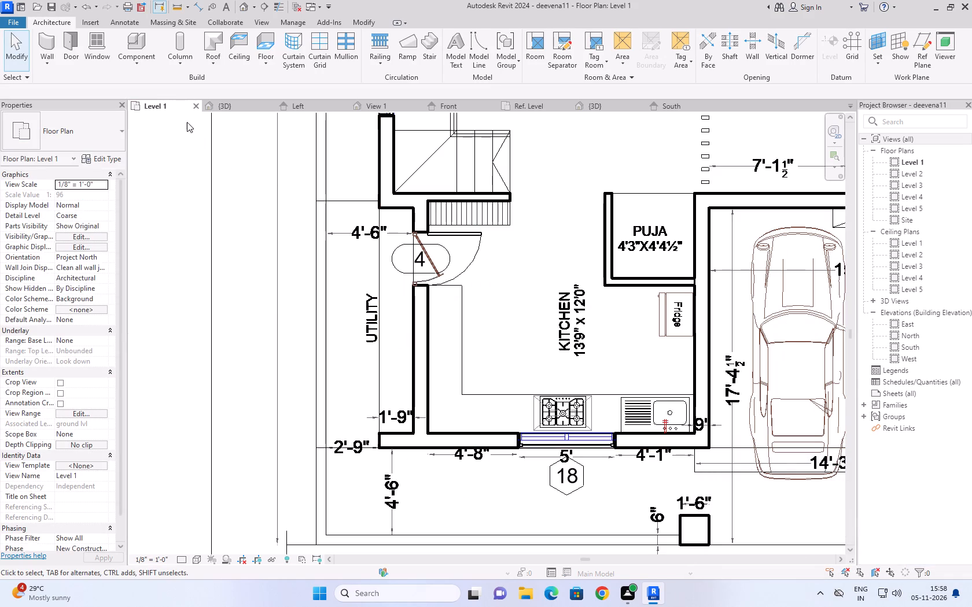
Set the base level of the new ground-floor roof slab to lvl 1.
click(240, 108)
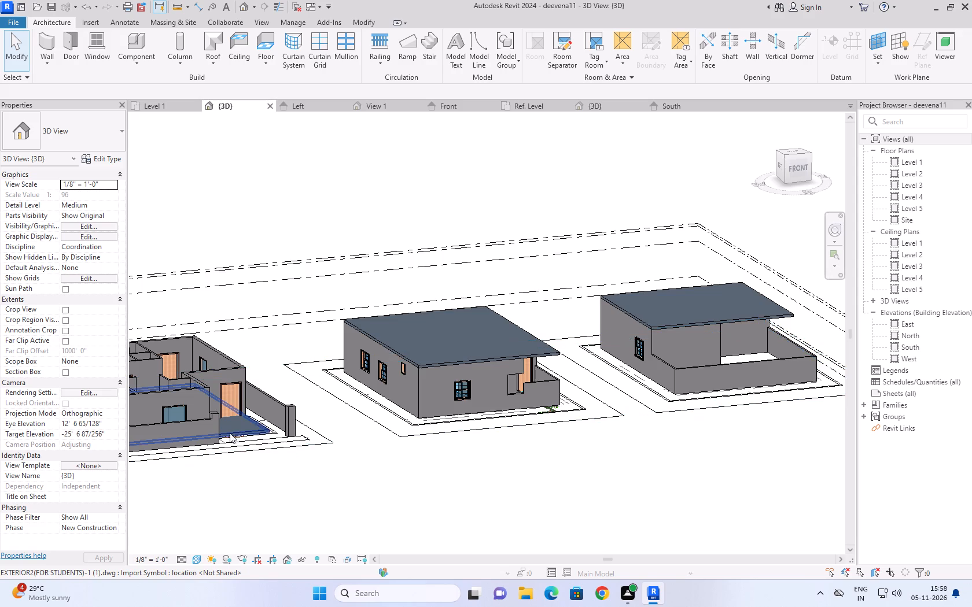
scroll(232, 431, up, 8)
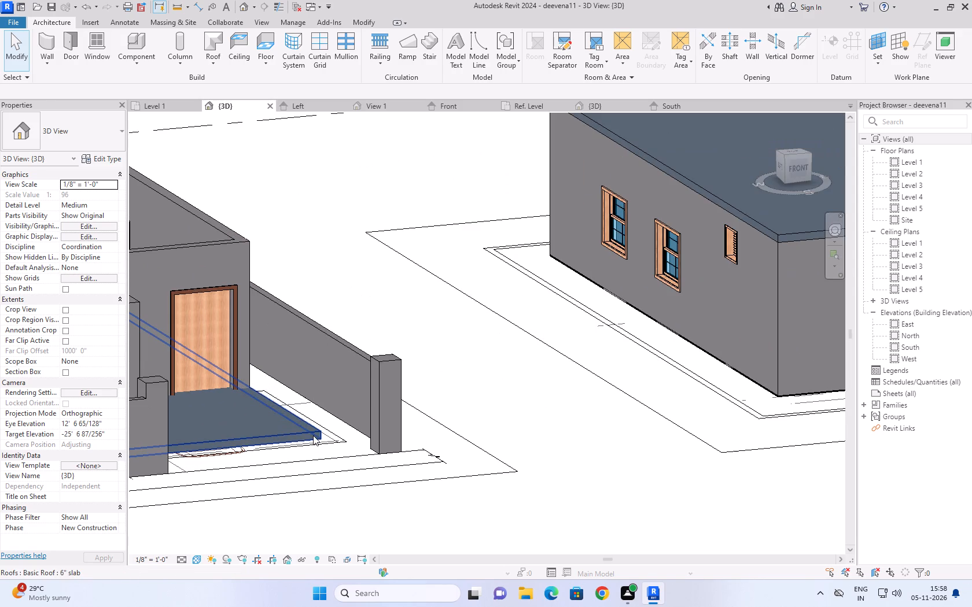
click(313, 435)
click(98, 182)
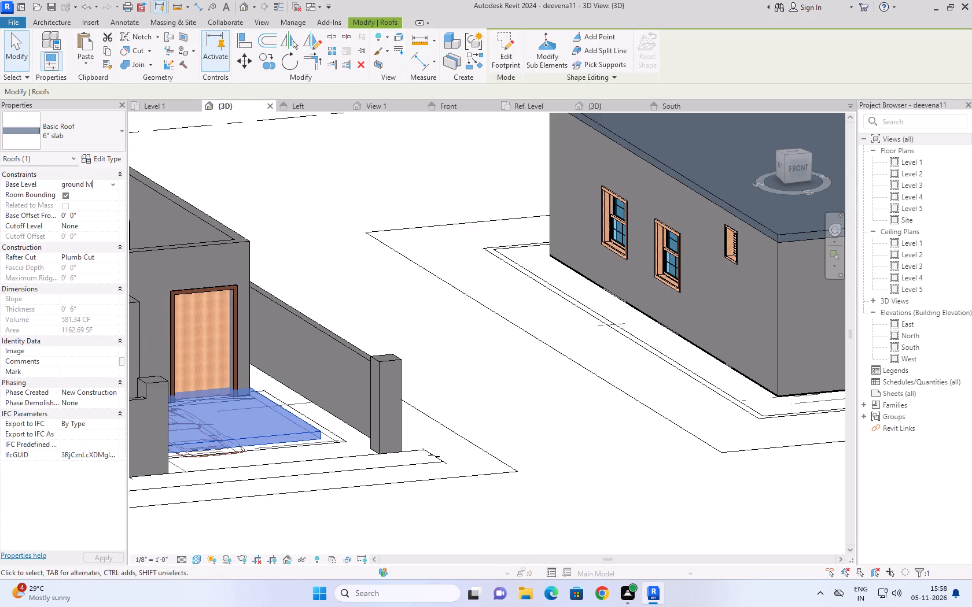
click(111, 185)
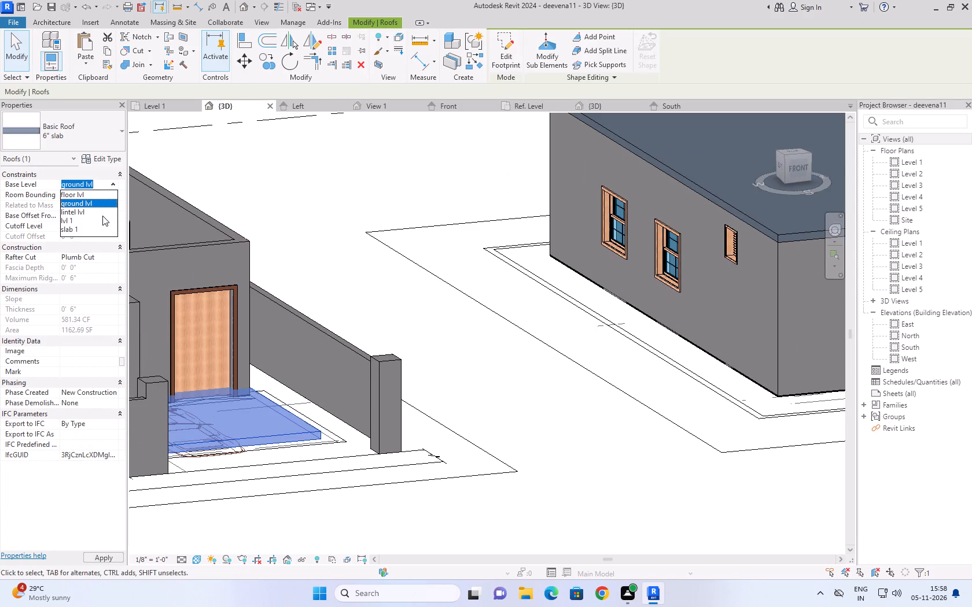
click(69, 225)
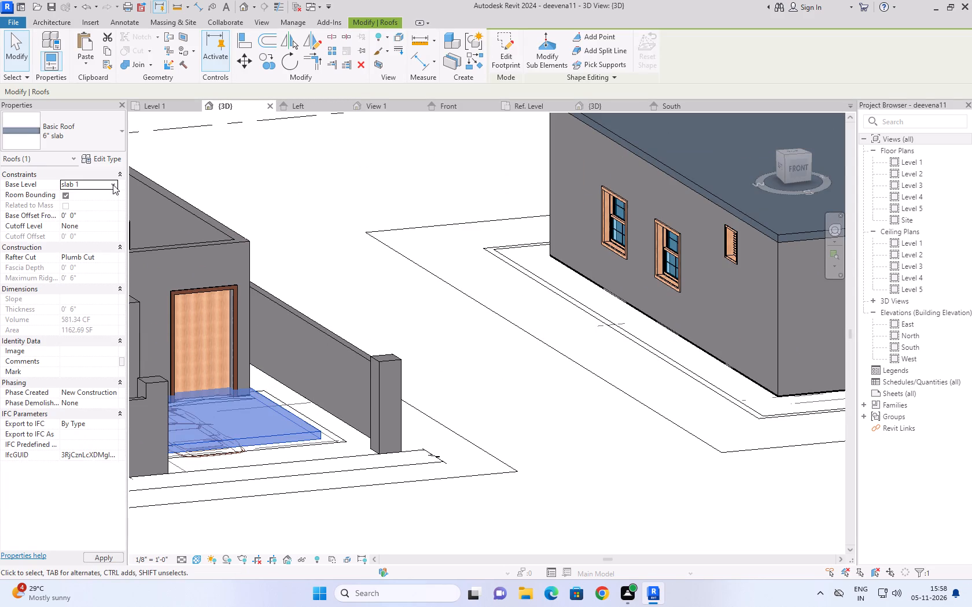
click(113, 184)
click(71, 219)
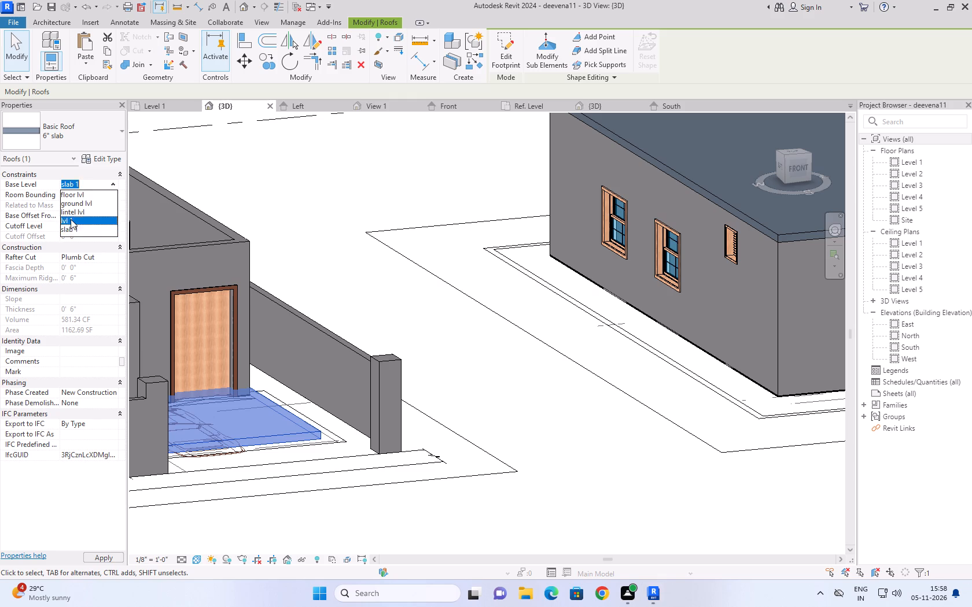
click(360, 196)
Examine the newly roofed ground-floor building in 3D, alongside the other two buildings and from above its porch and side walls.
scroll(437, 190, down, 4)
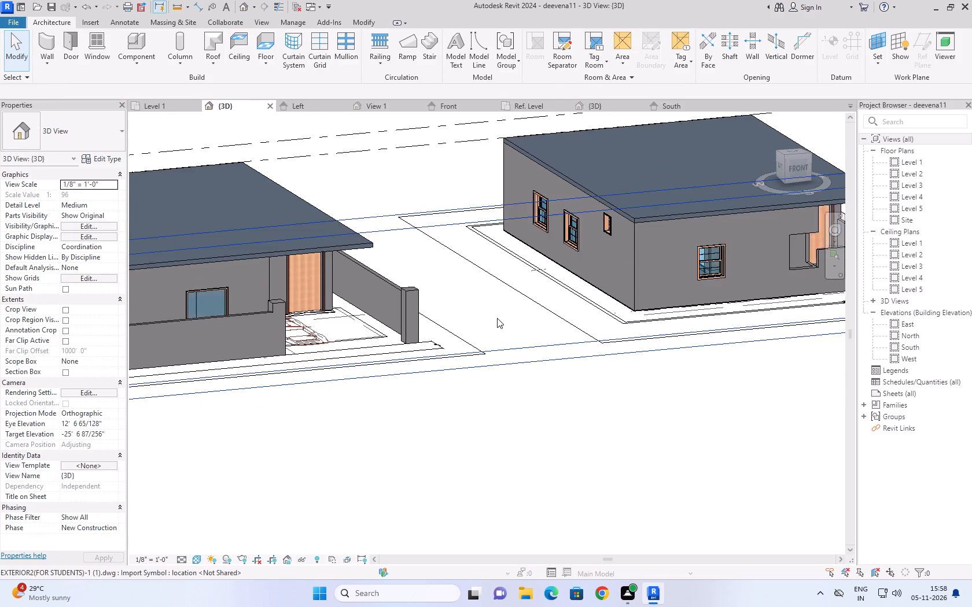
scroll(498, 319, down, 3)
middle_drag(544, 368, 513, 369)
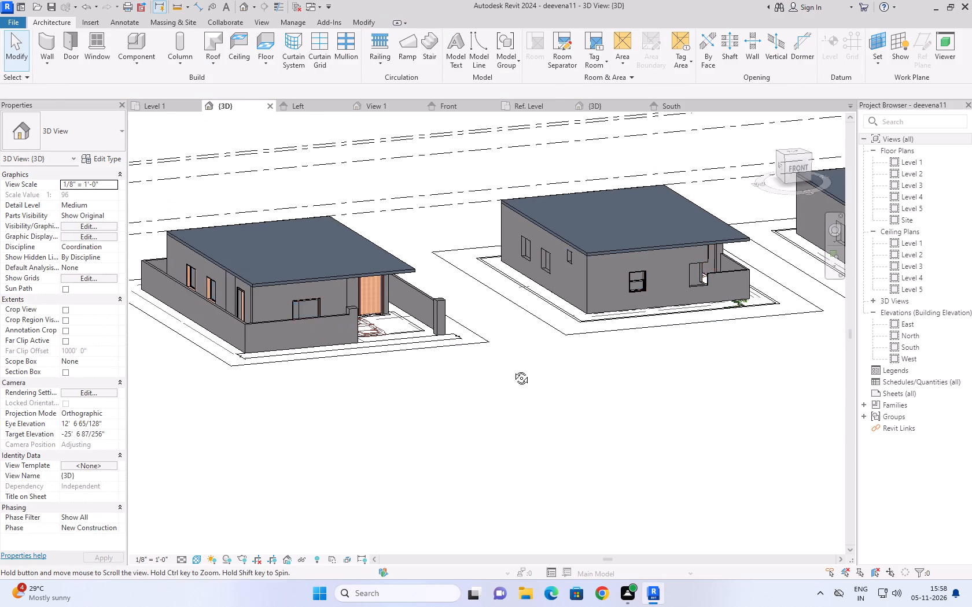
middle_drag(513, 369, 410, 375)
scroll(629, 114, down, 5)
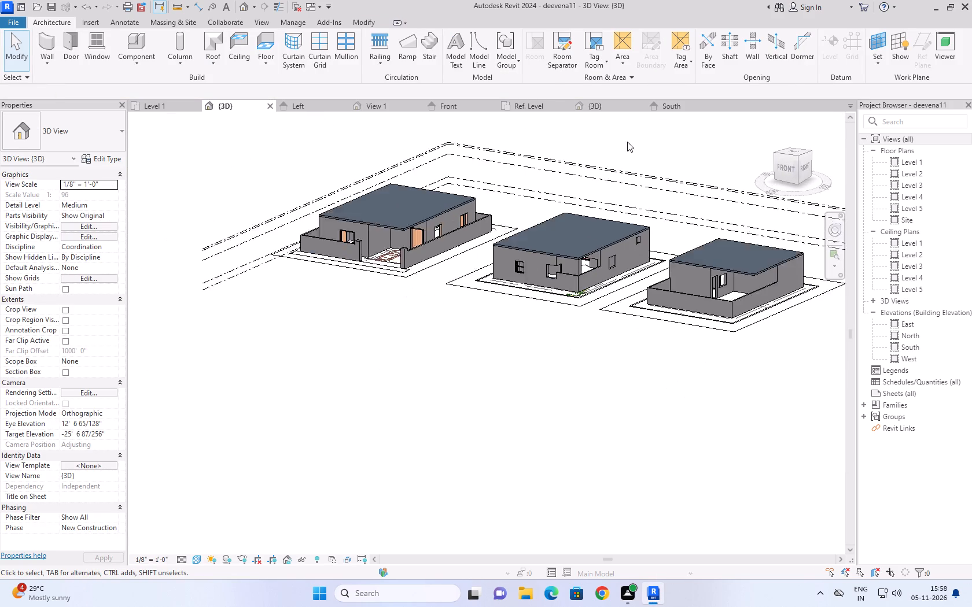
scroll(421, 127, up, 5)
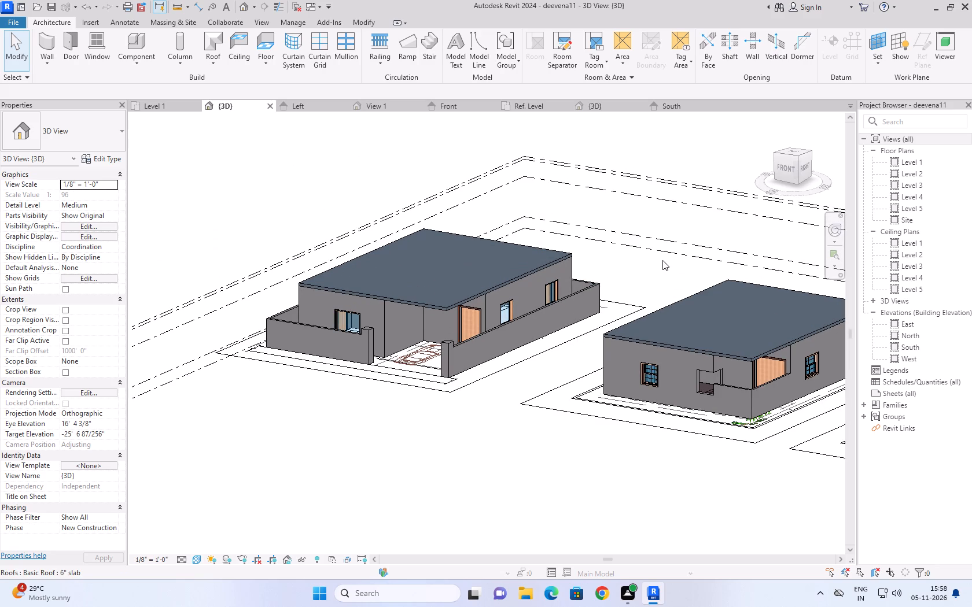
scroll(321, 146, up, 2)
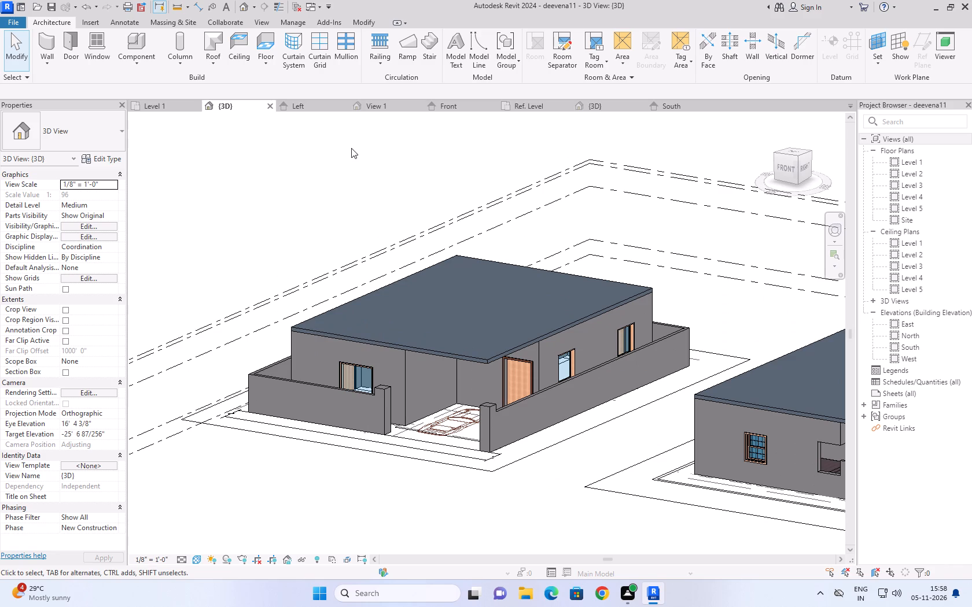
middle_drag(393, 154, 363, 187)
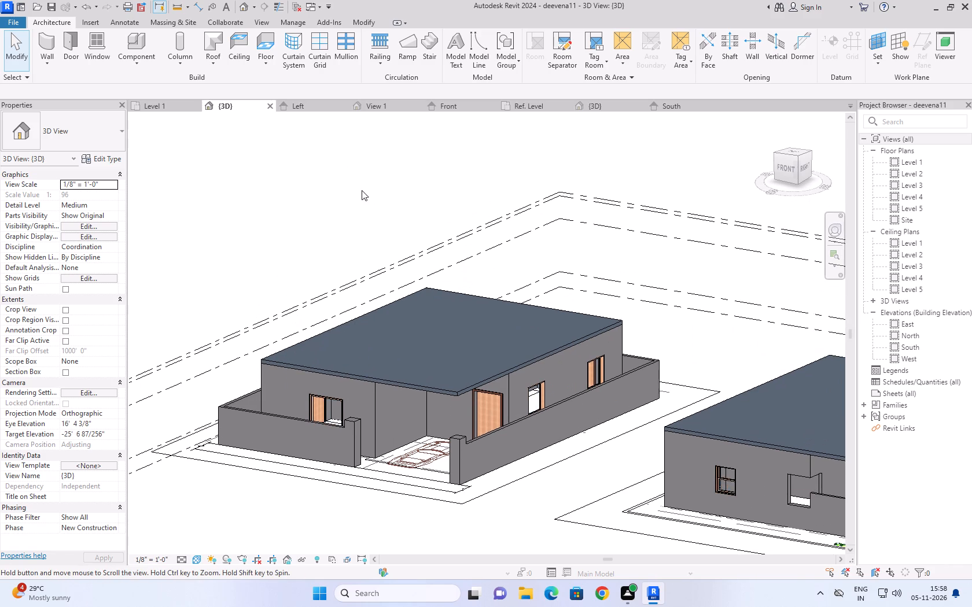
middle_drag(390, 515, 354, 482)
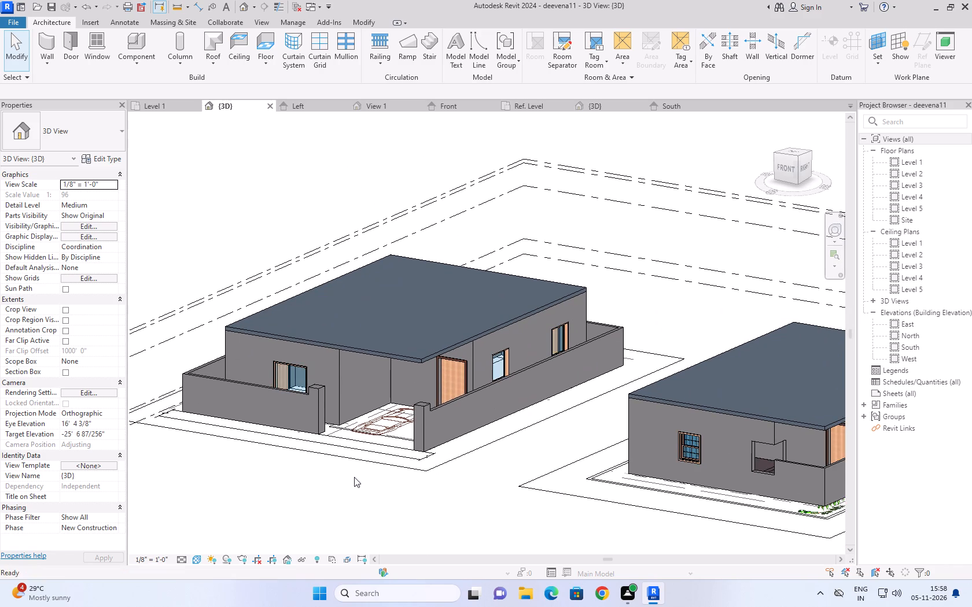
scroll(351, 471, up, 1)
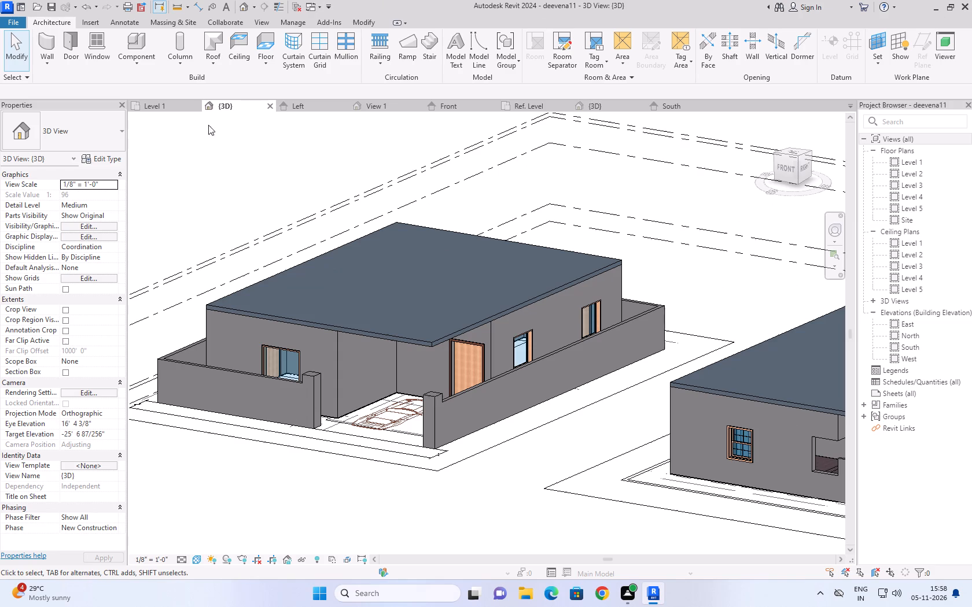
shift+middle_drag(287, 151, 263, 215)
scroll(281, 146, down, 2)
scroll(192, 184, up, 2)
middle_drag(192, 184, 247, 159)
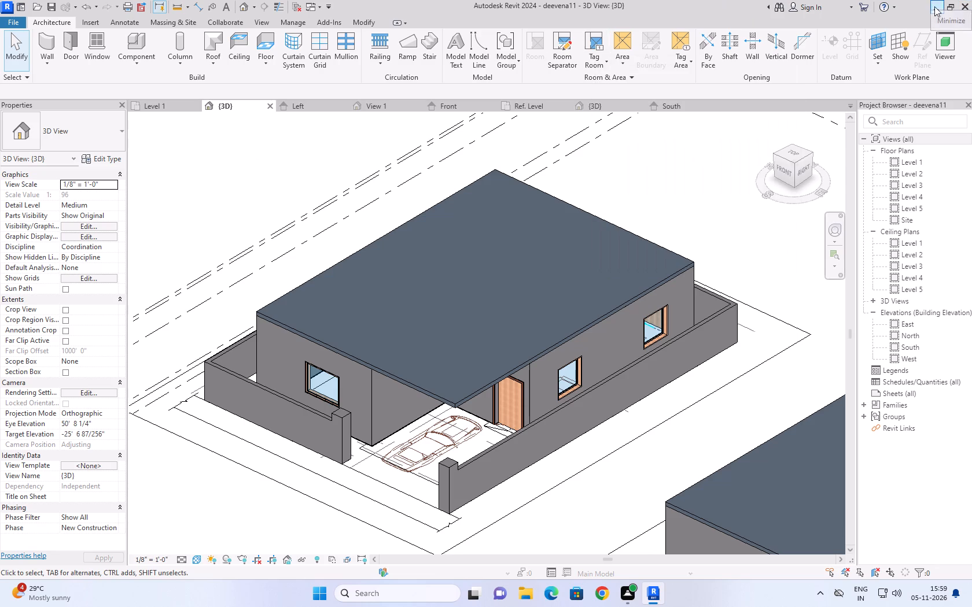
Select the ground-floor roof slab in 3D and inspect its coverage over the rooms and porch and its properties.
click(275, 319)
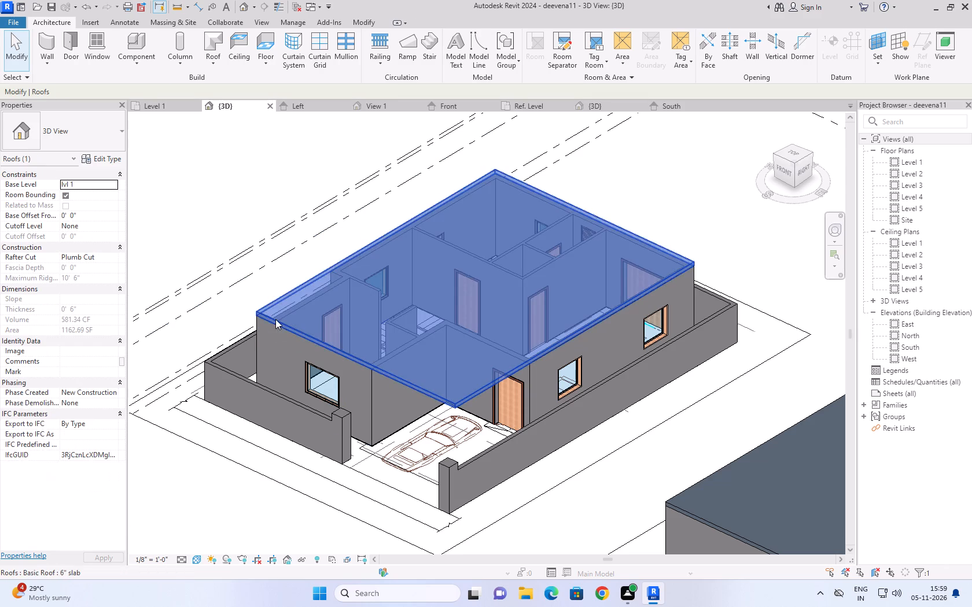
scroll(212, 197, down, 2)
middle_drag(229, 190, 257, 182)
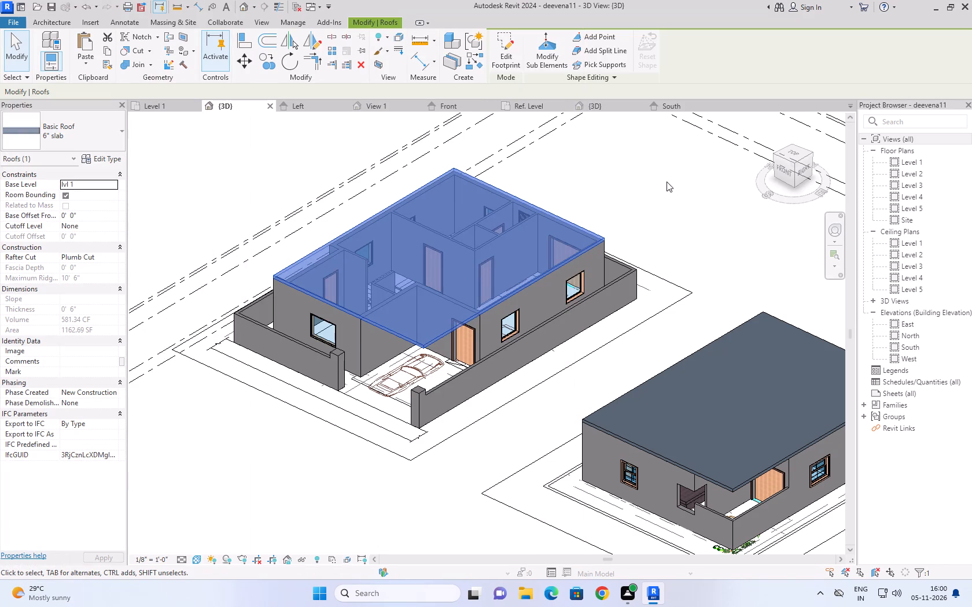
click(573, 176)
middle_drag(533, 168, 559, 218)
scroll(559, 218, up, 1)
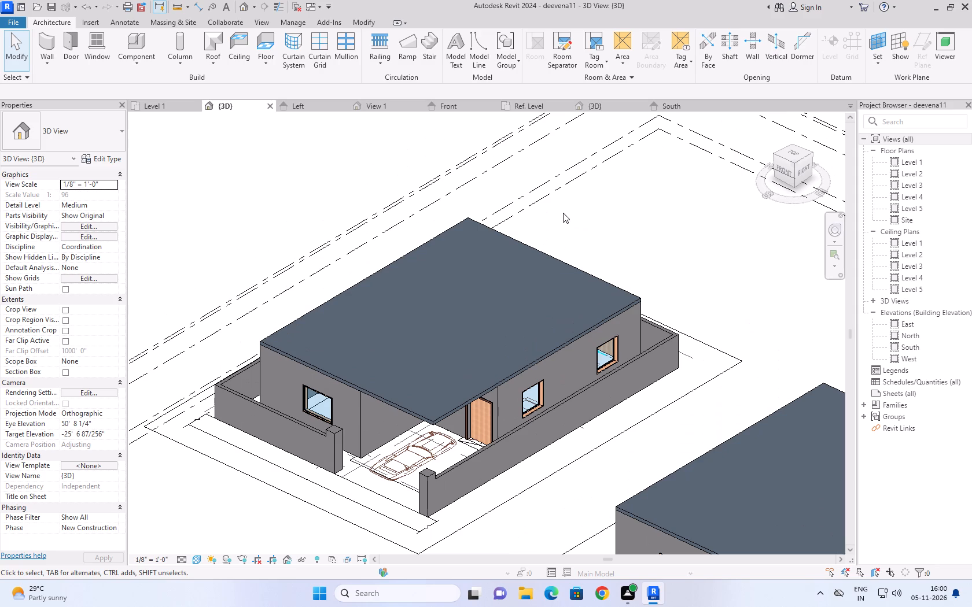
scroll(563, 213, up, 1)
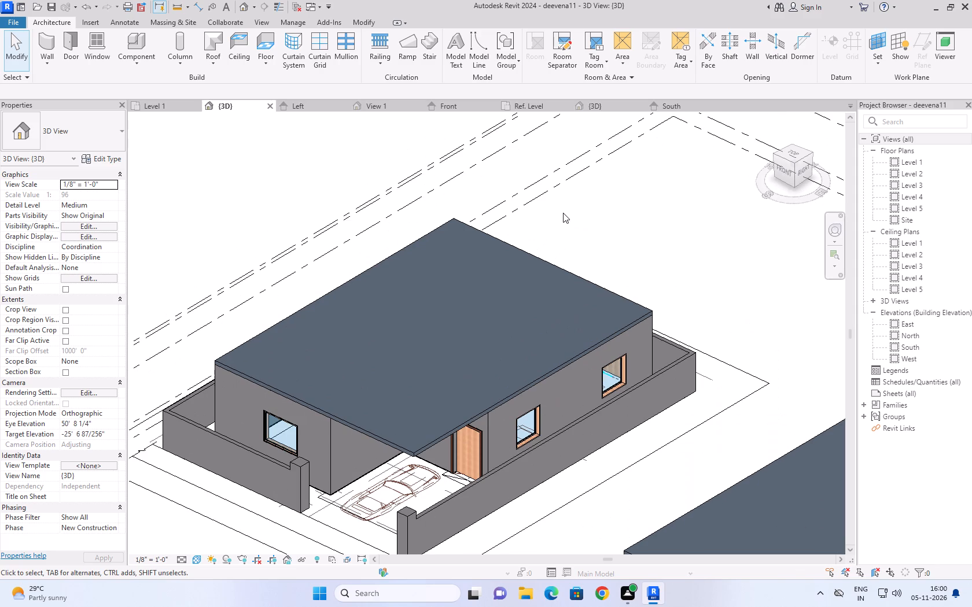
click(424, 446)
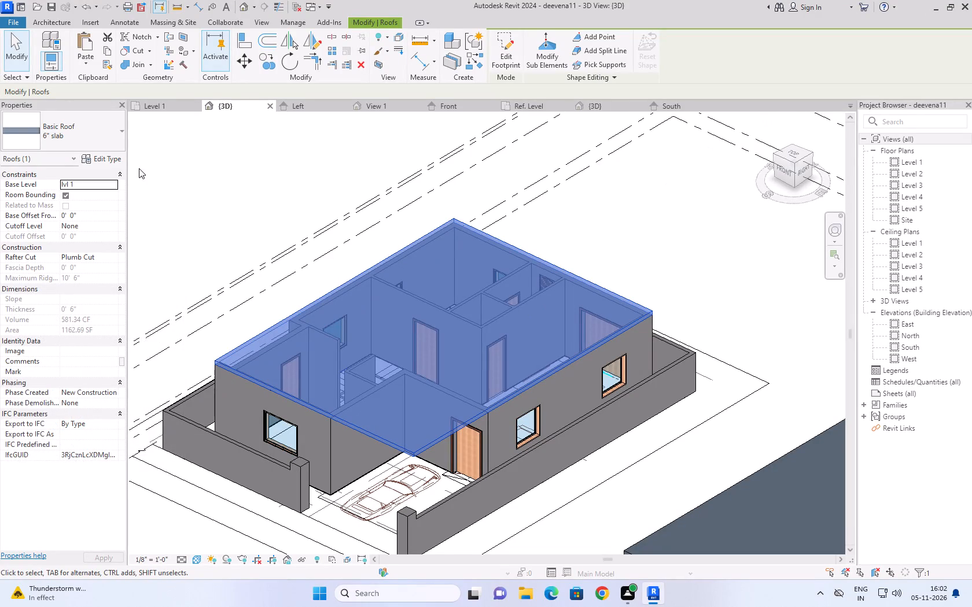
scroll(285, 172, down, 2)
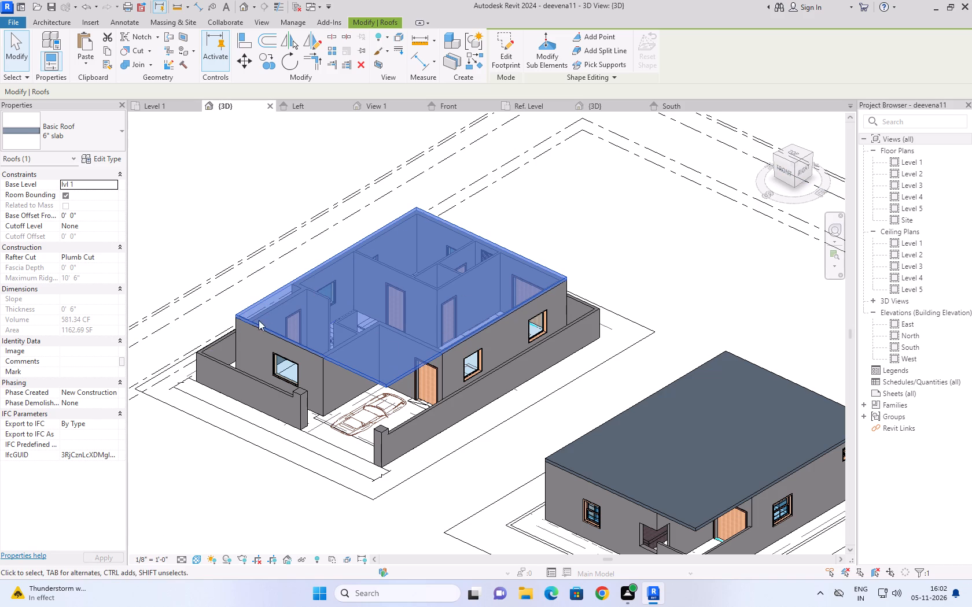
click(285, 353)
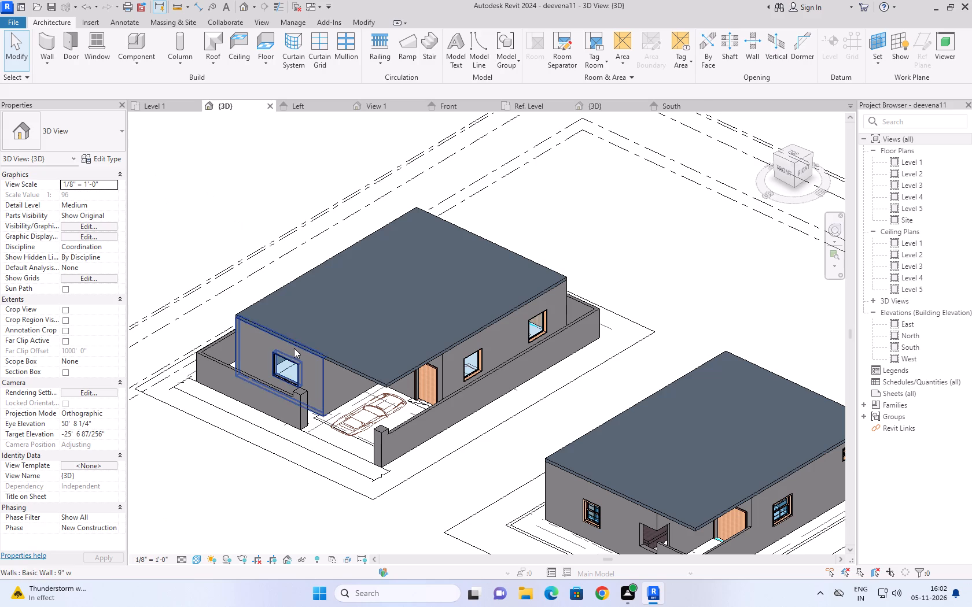
Select the ground-floor roof slab in 3D and review it against the neighbouring buildings, leaving it deselected.
click(354, 369)
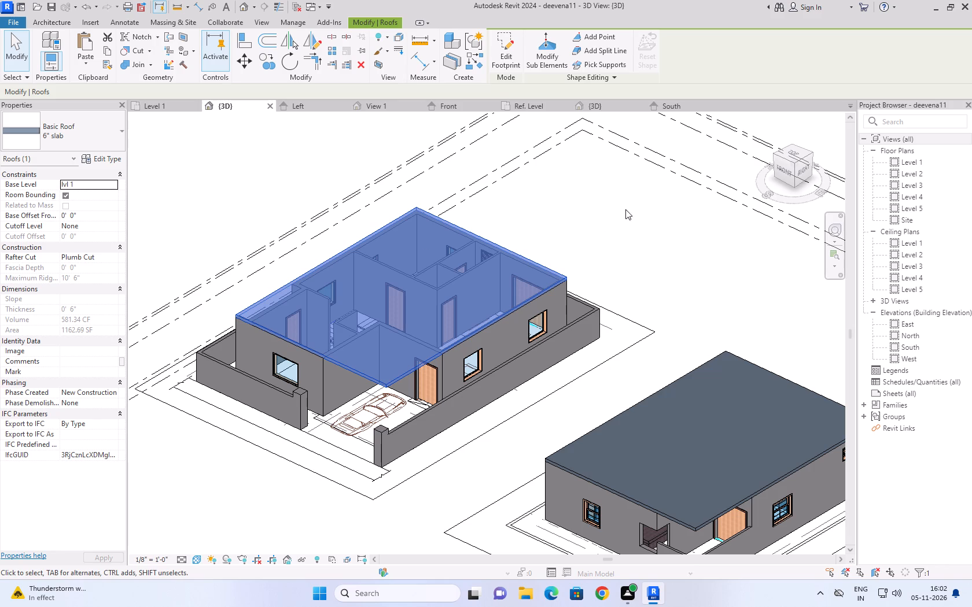
middle_drag(624, 213, 648, 256)
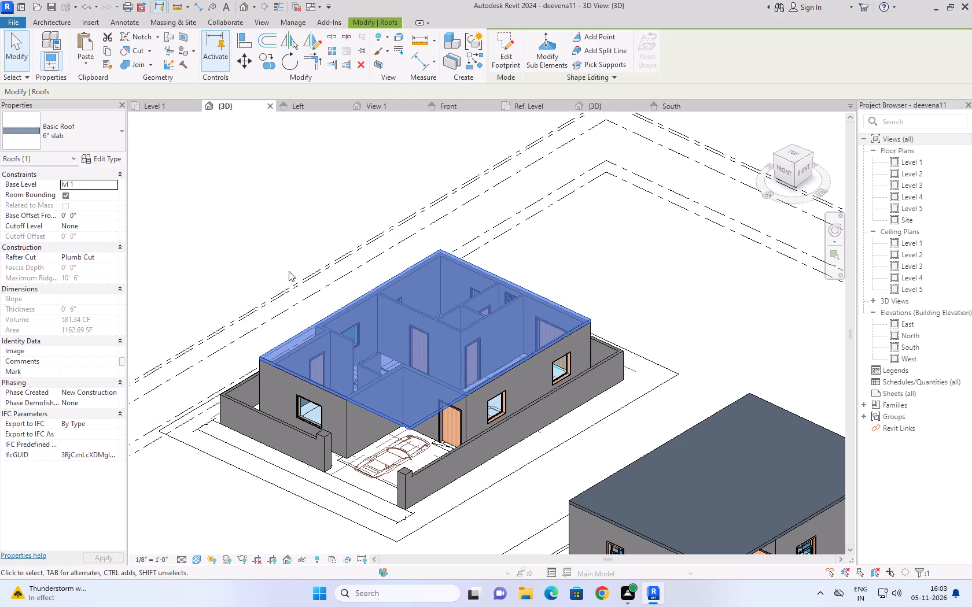
scroll(318, 203, down, 3)
click(318, 203)
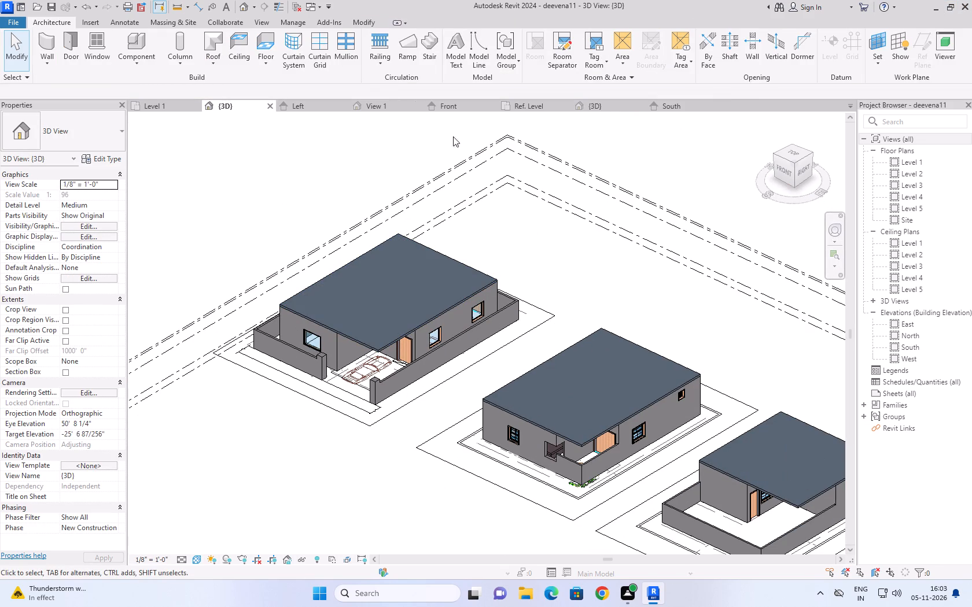
Examine the South elevation, checking how the buildings' walls and roofs align with the level lines, especially on the middle building.
click(678, 106)
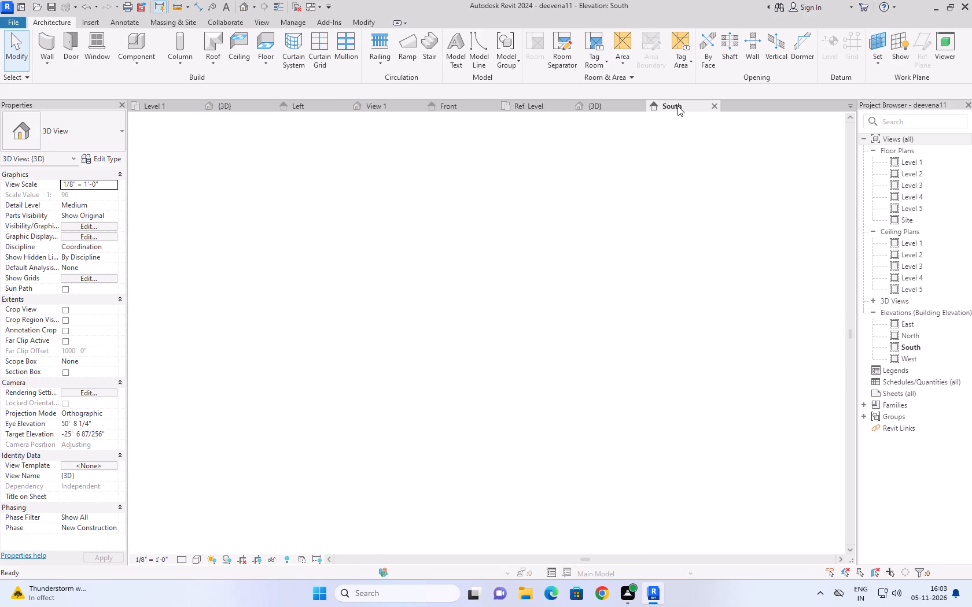
scroll(467, 213, down, 2)
middle_drag(354, 238, 504, 260)
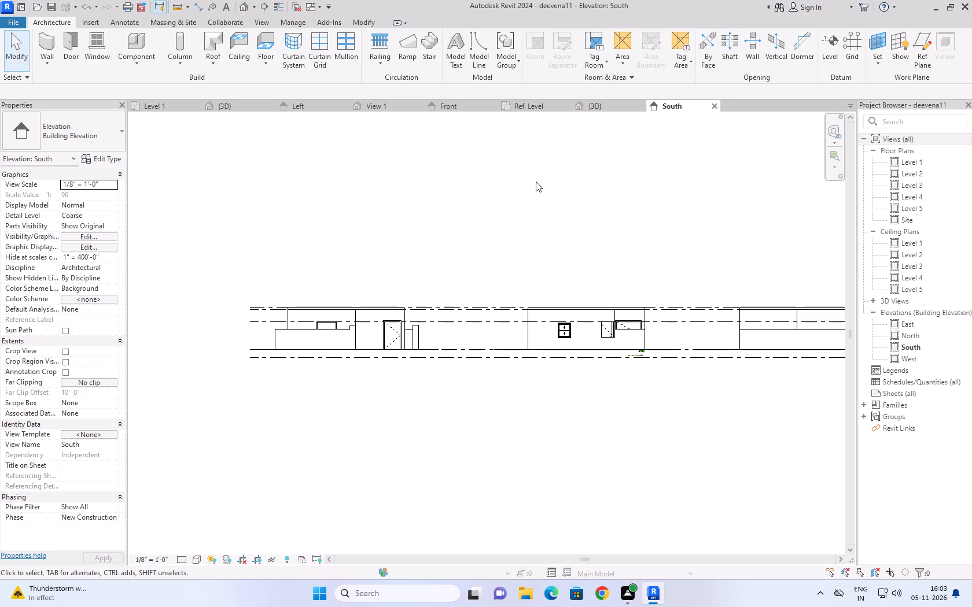
scroll(458, 330, up, 2)
scroll(579, 270, up, 1)
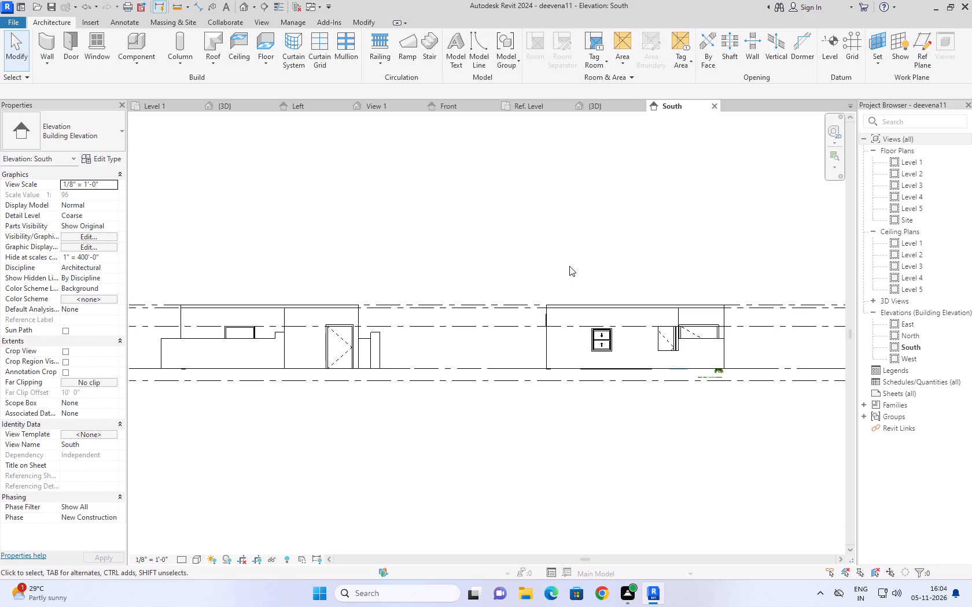
scroll(569, 266, up, 2)
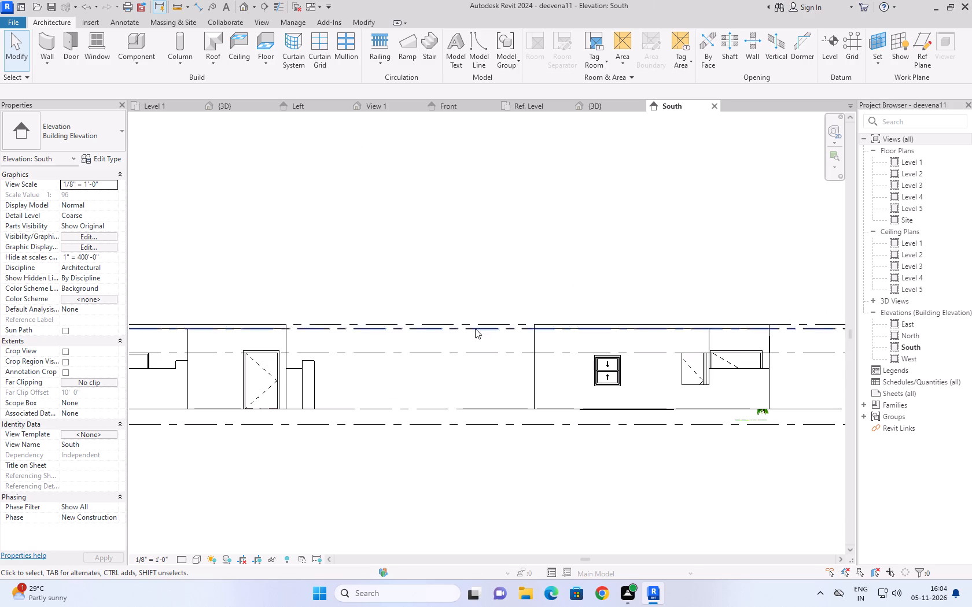
middle_drag(458, 268, 290, 276)
scroll(297, 274, up, 1)
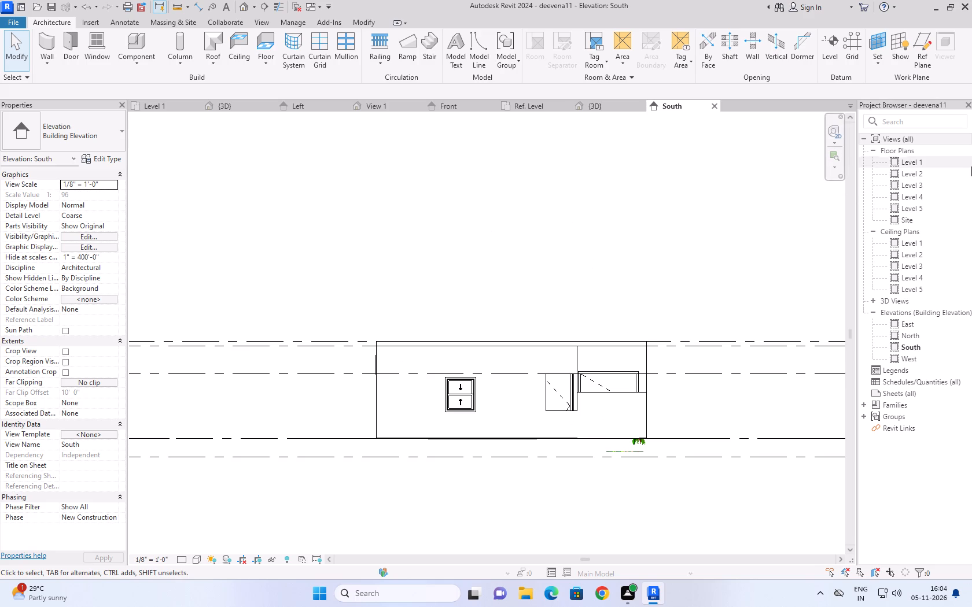
scroll(671, 292, down, 2)
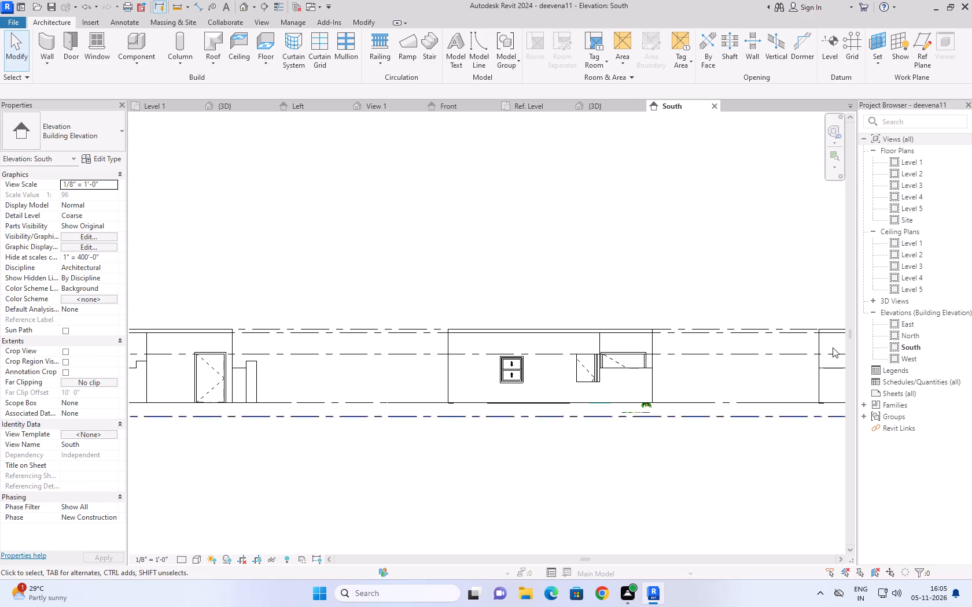
scroll(622, 325, up, 1)
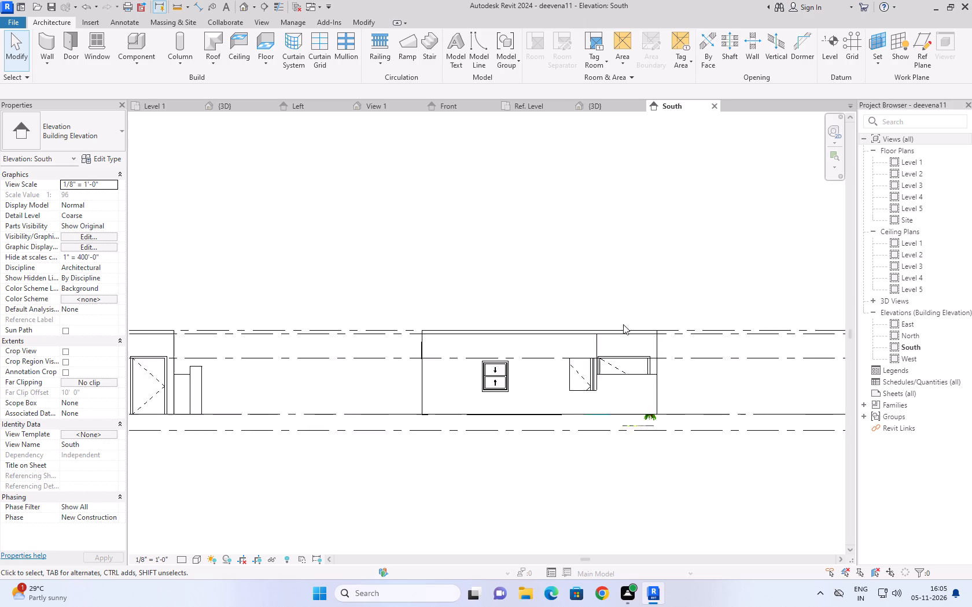
scroll(623, 324, up, 2)
middle_drag(636, 313, 576, 264)
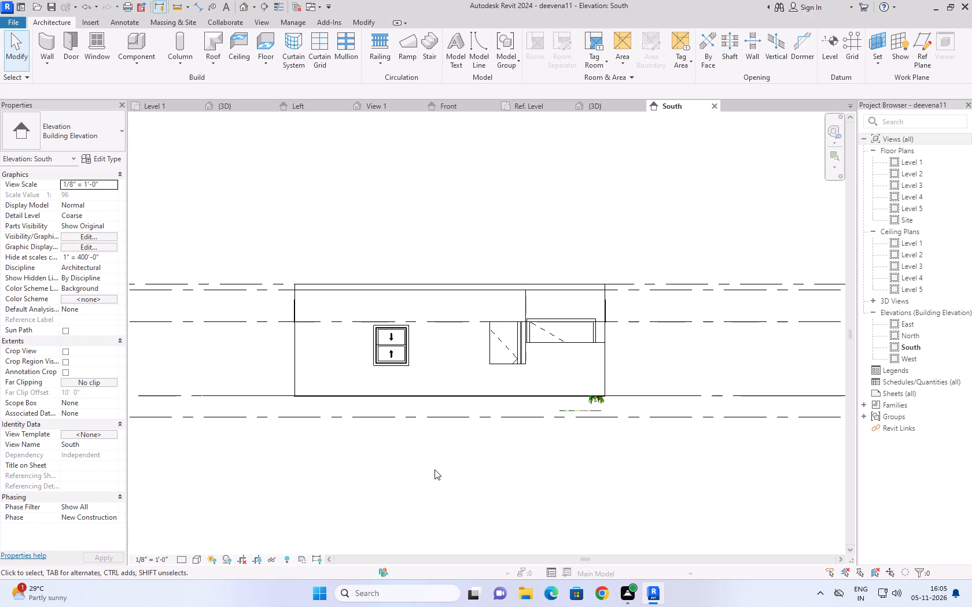
scroll(426, 361, down, 3)
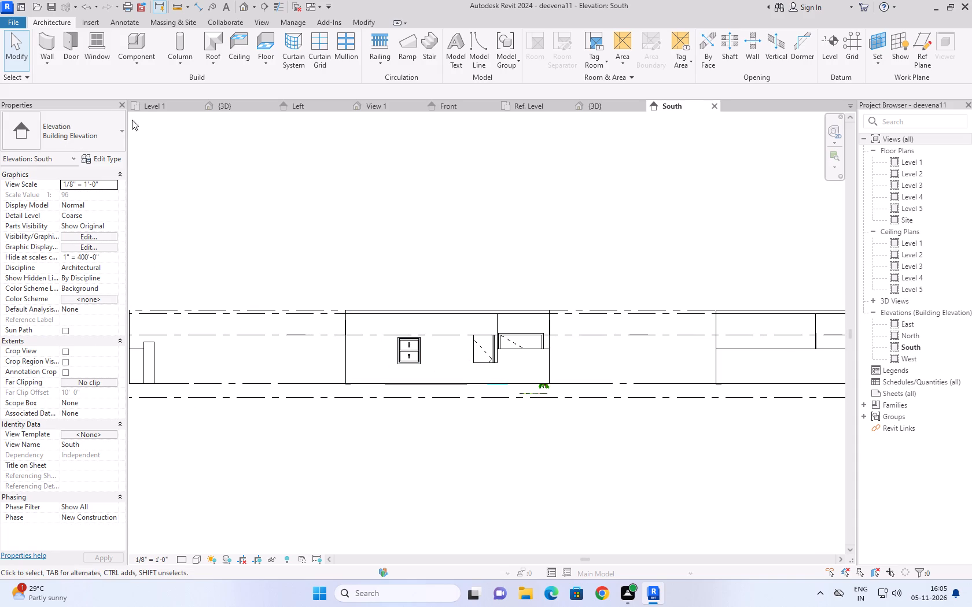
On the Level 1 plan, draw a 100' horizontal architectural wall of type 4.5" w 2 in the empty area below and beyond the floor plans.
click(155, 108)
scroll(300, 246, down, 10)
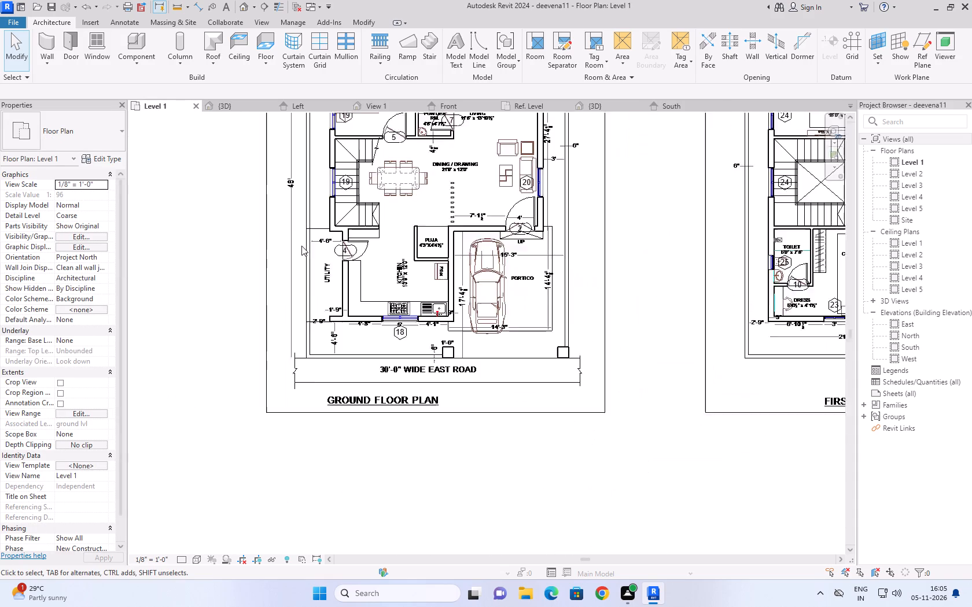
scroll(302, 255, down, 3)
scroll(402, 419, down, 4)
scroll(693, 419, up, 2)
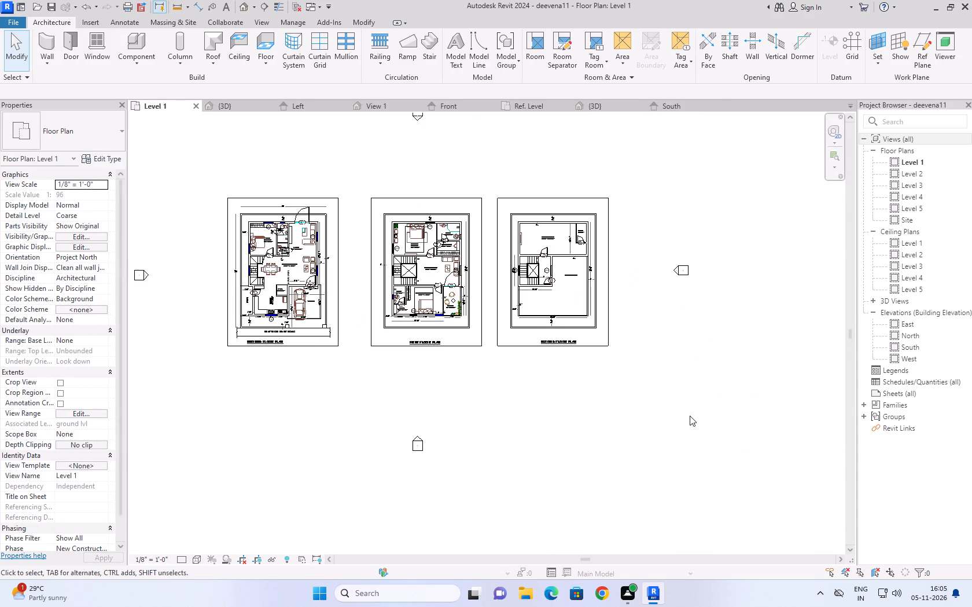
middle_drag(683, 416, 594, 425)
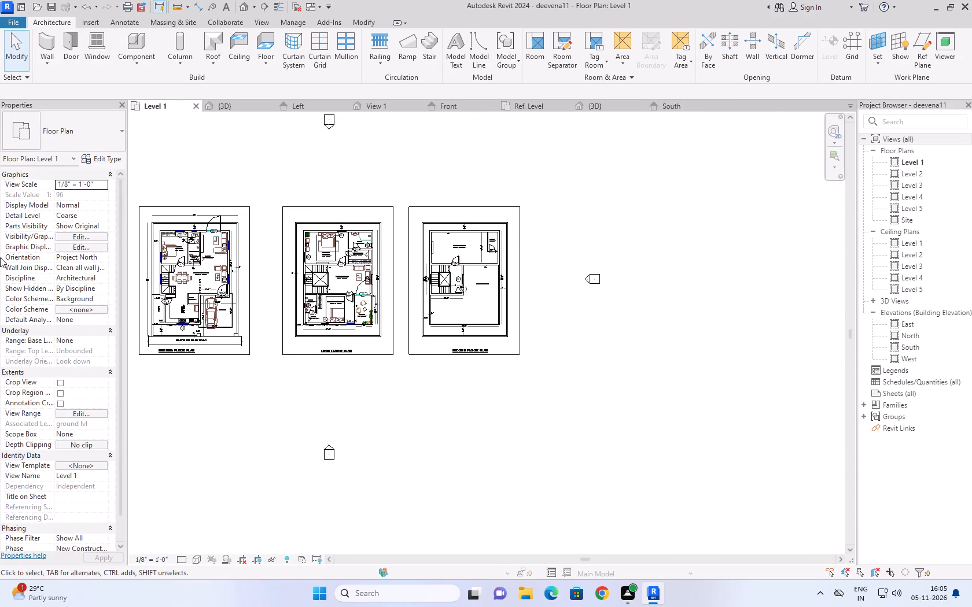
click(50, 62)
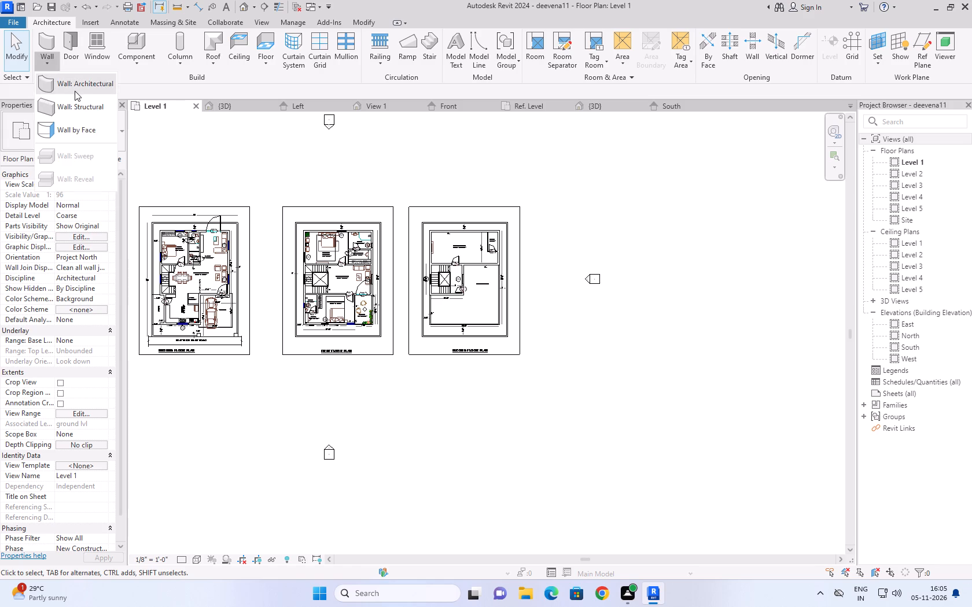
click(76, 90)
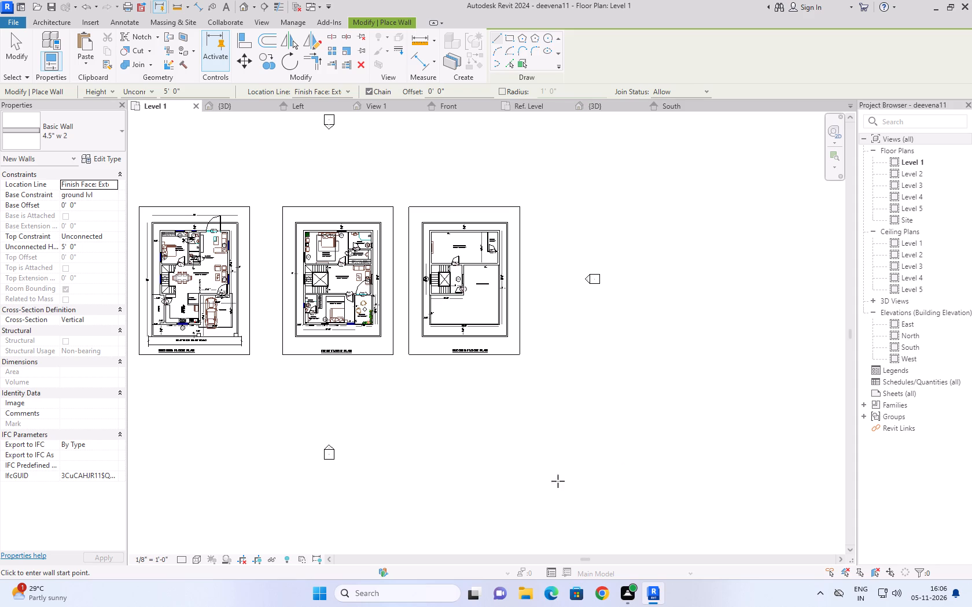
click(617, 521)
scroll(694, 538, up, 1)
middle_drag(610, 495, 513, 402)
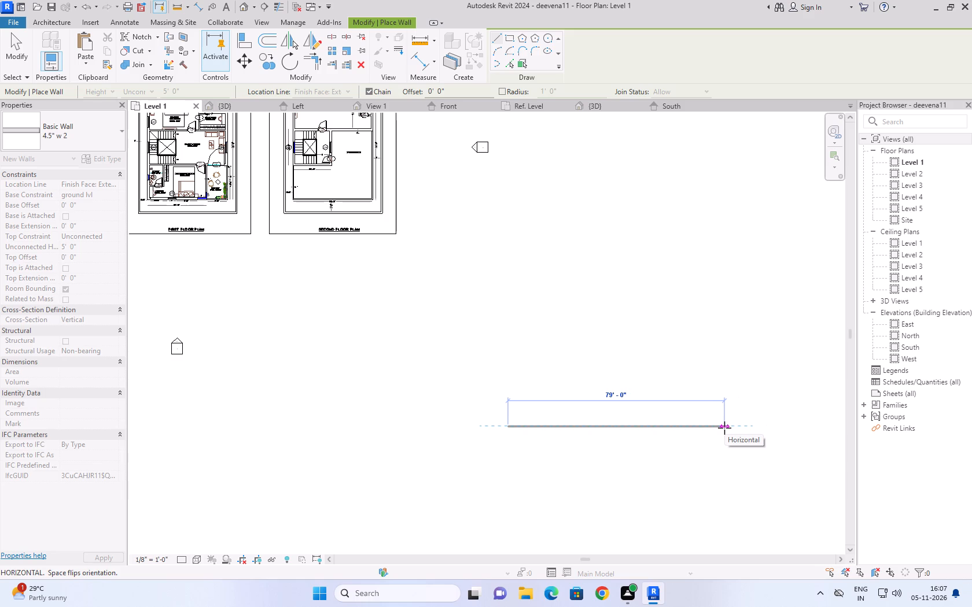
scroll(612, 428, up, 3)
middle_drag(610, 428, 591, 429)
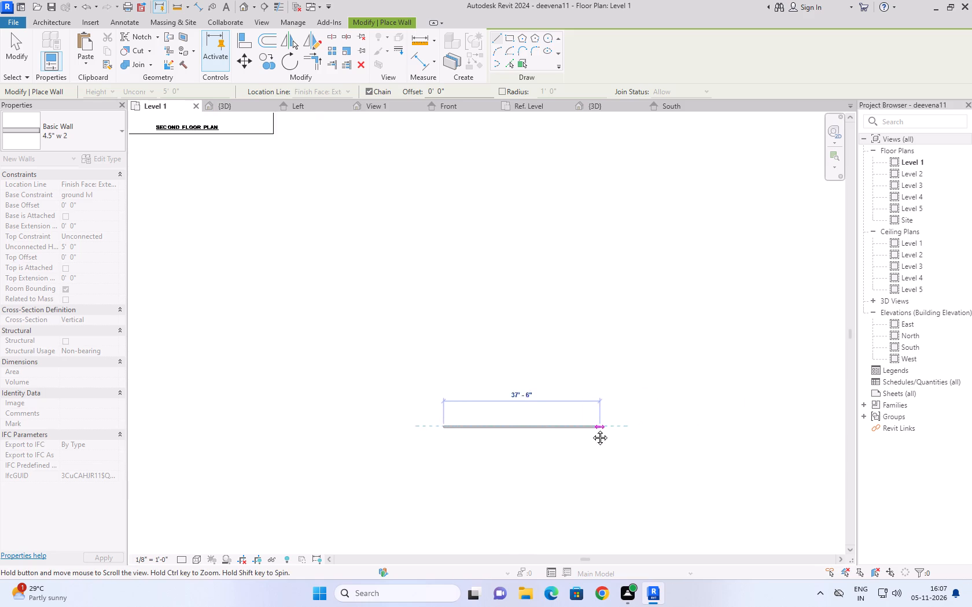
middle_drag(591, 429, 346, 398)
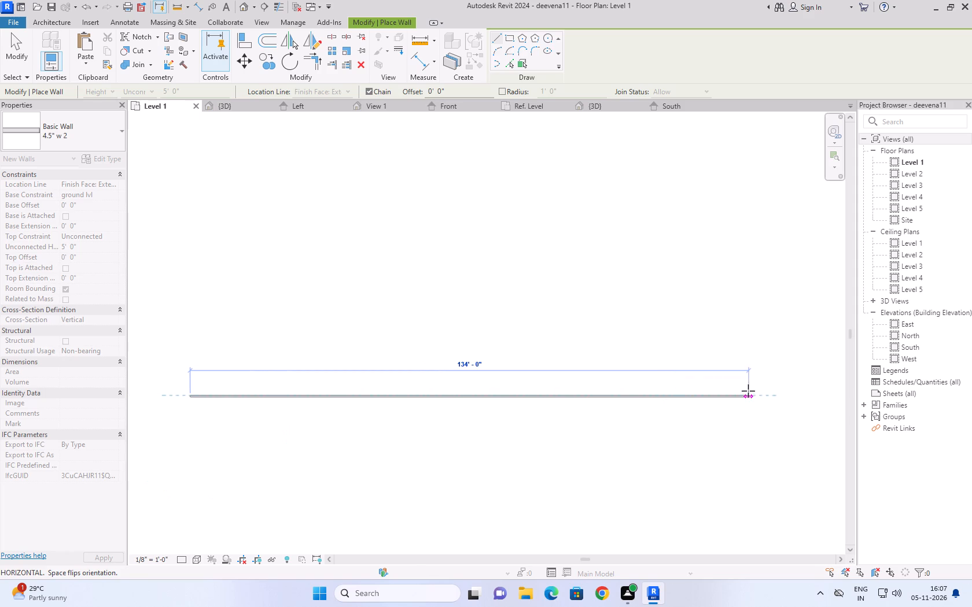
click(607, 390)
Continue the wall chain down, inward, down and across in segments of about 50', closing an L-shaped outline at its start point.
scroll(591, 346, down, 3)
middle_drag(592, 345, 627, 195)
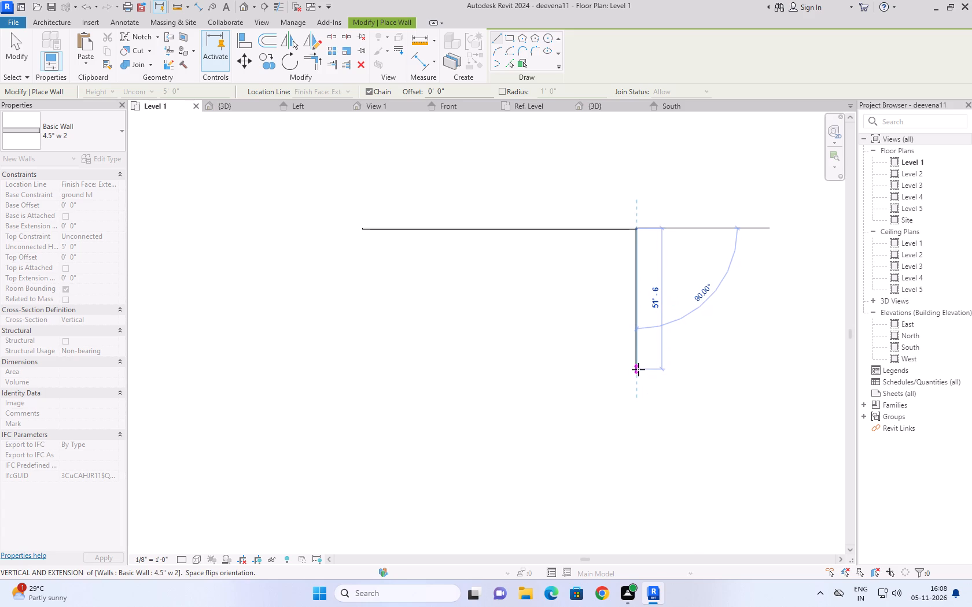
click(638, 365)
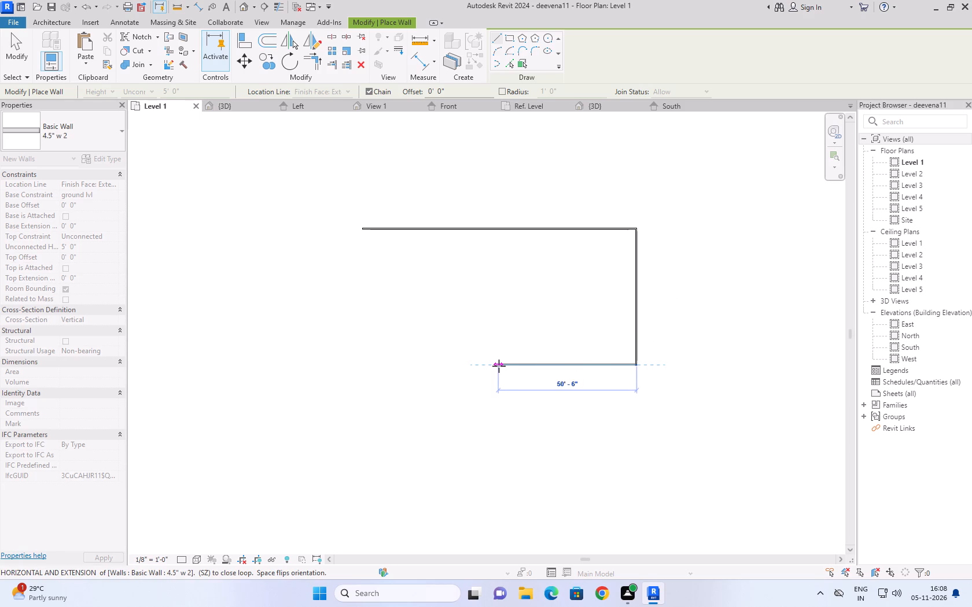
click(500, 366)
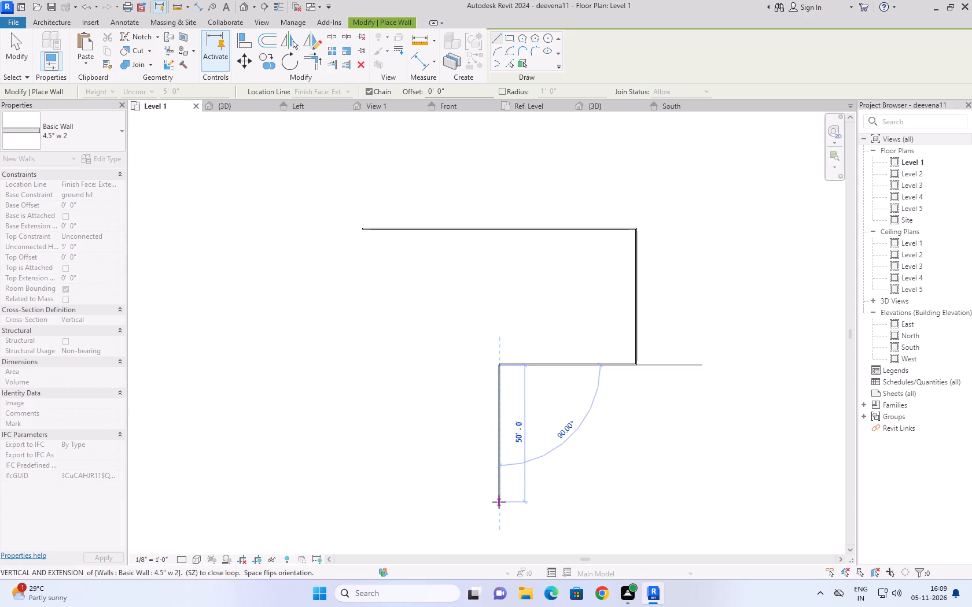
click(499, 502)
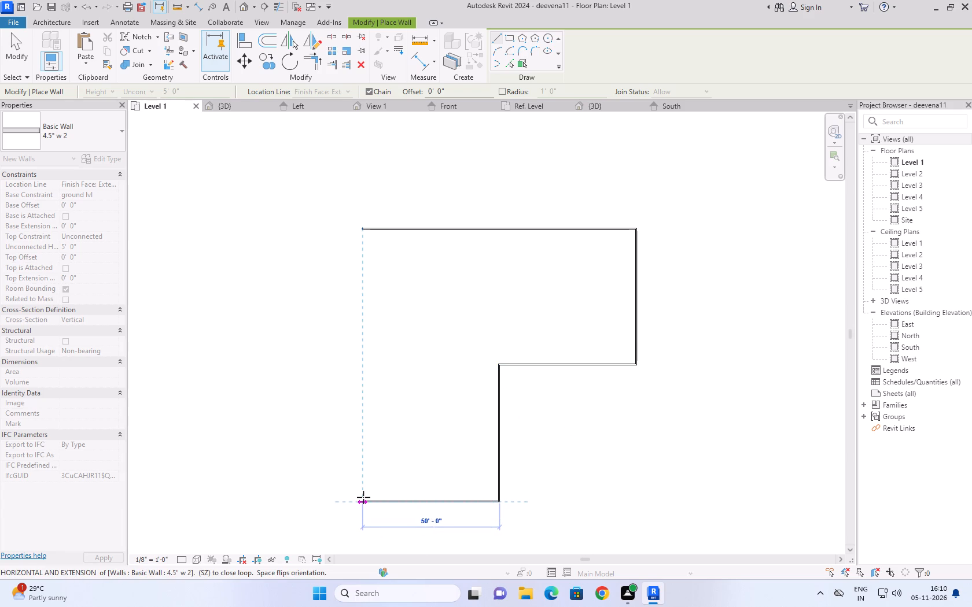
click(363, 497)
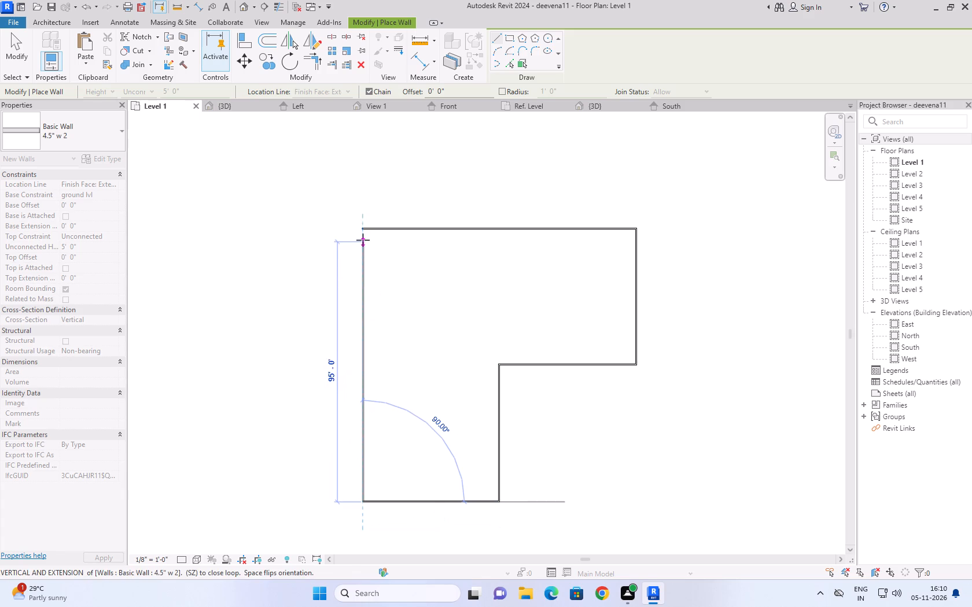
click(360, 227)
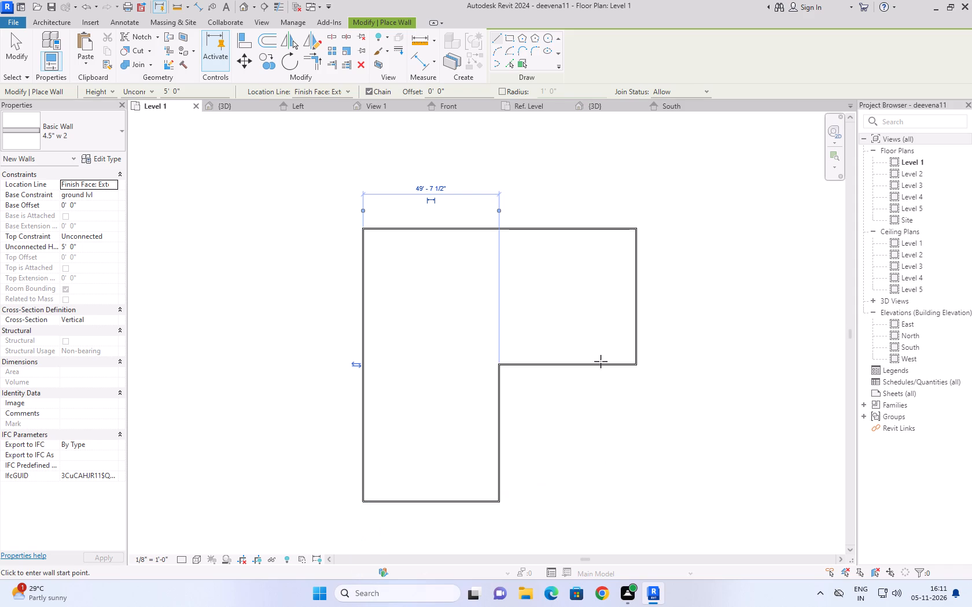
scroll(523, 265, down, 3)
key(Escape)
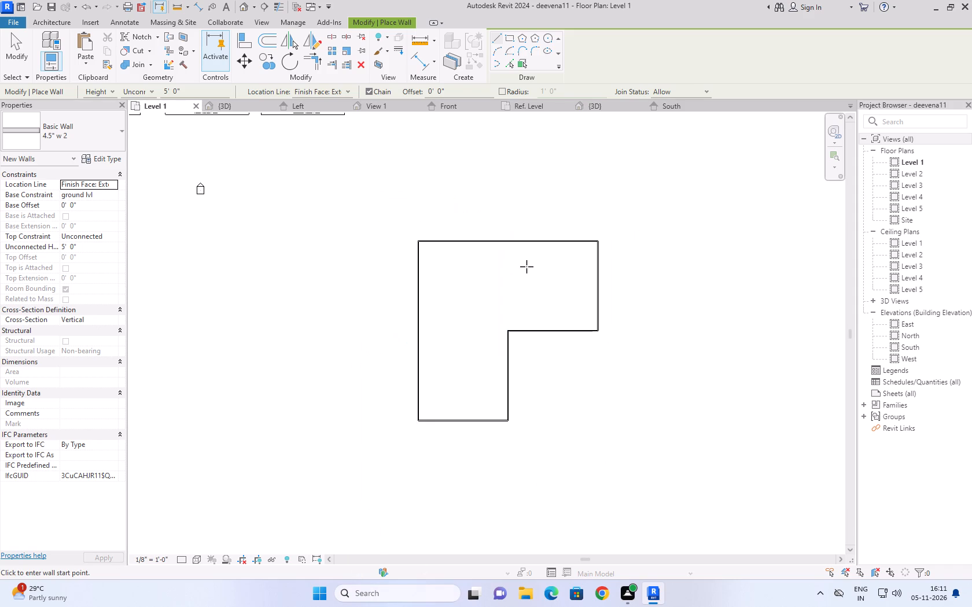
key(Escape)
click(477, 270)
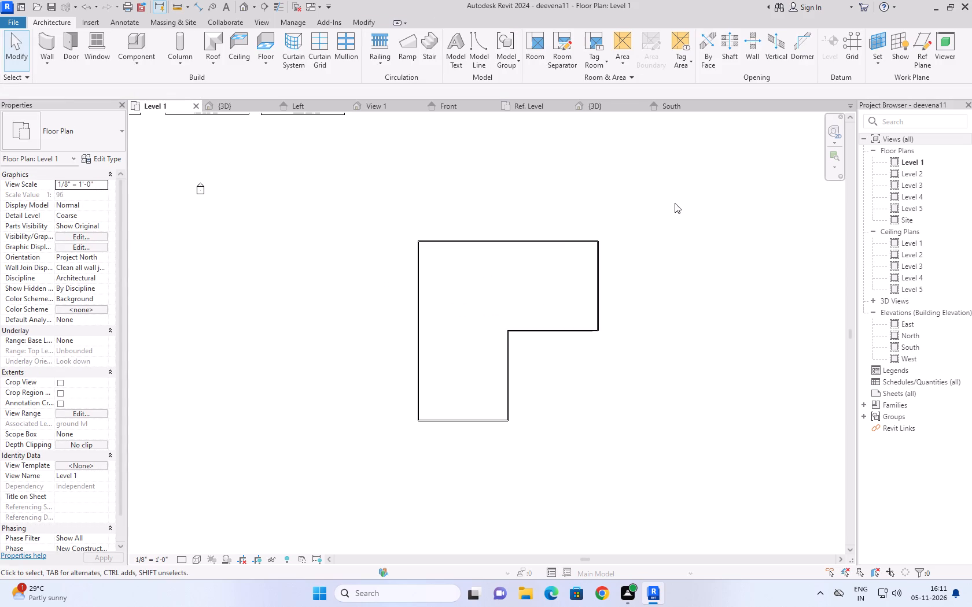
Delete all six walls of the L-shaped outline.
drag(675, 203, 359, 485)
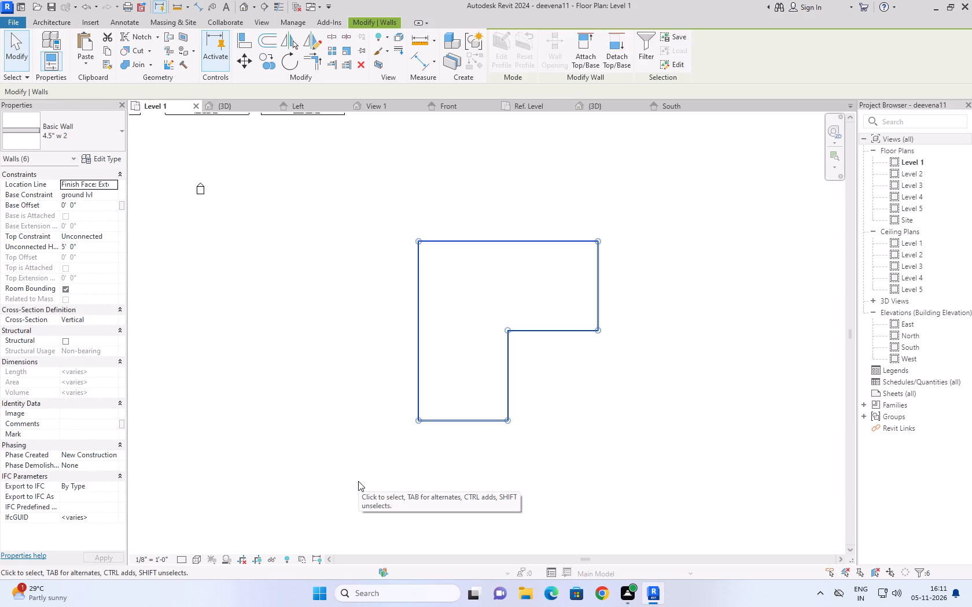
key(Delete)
Review the ground, first and second floor plan drawings side by side on the Level 1 plan.
scroll(598, 364, down, 4)
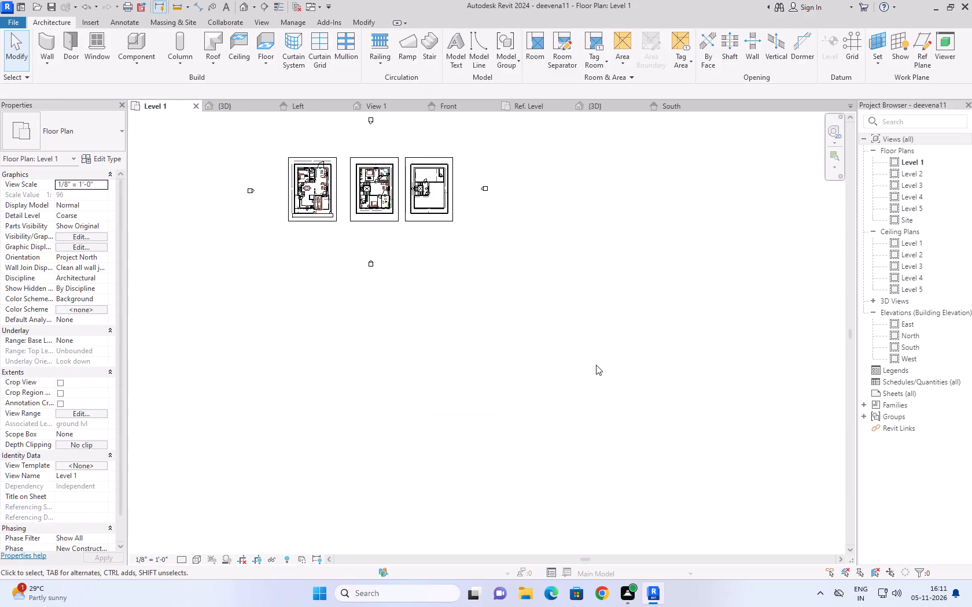
scroll(467, 280, up, 2)
middle_drag(458, 279, 475, 456)
scroll(458, 333, up, 1)
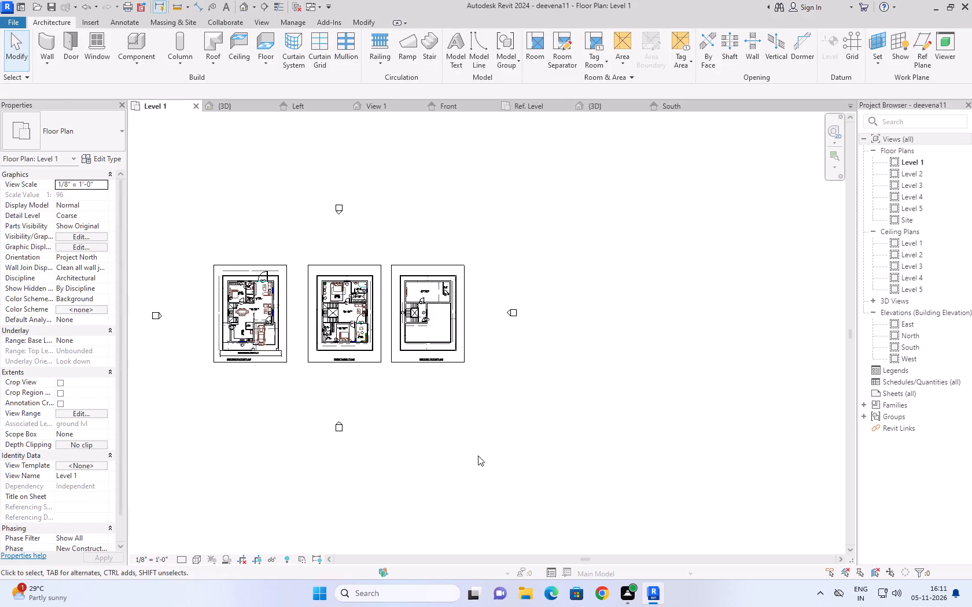
scroll(258, 414, up, 3)
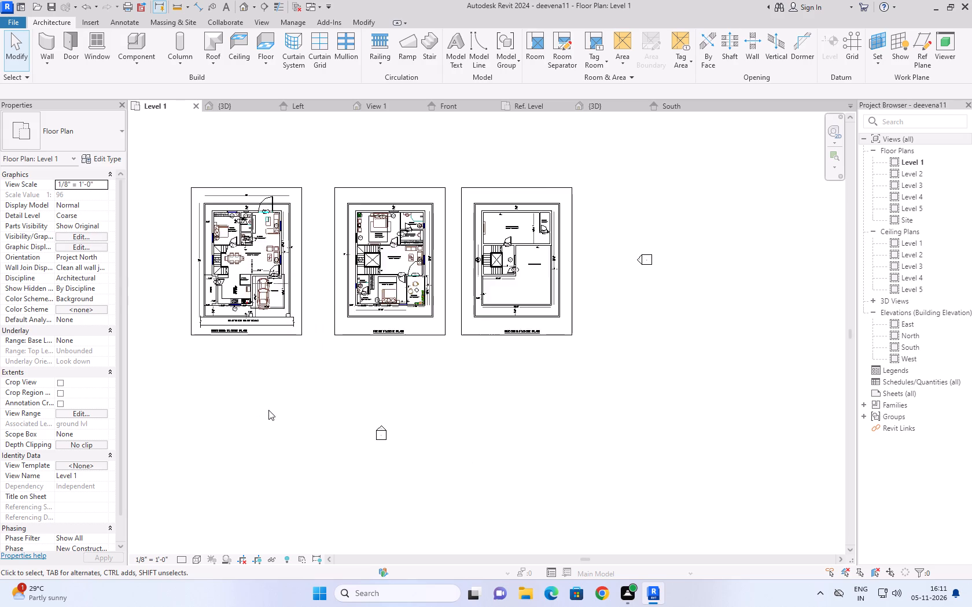
scroll(268, 410, up, 2)
middle_drag(269, 410, 321, 550)
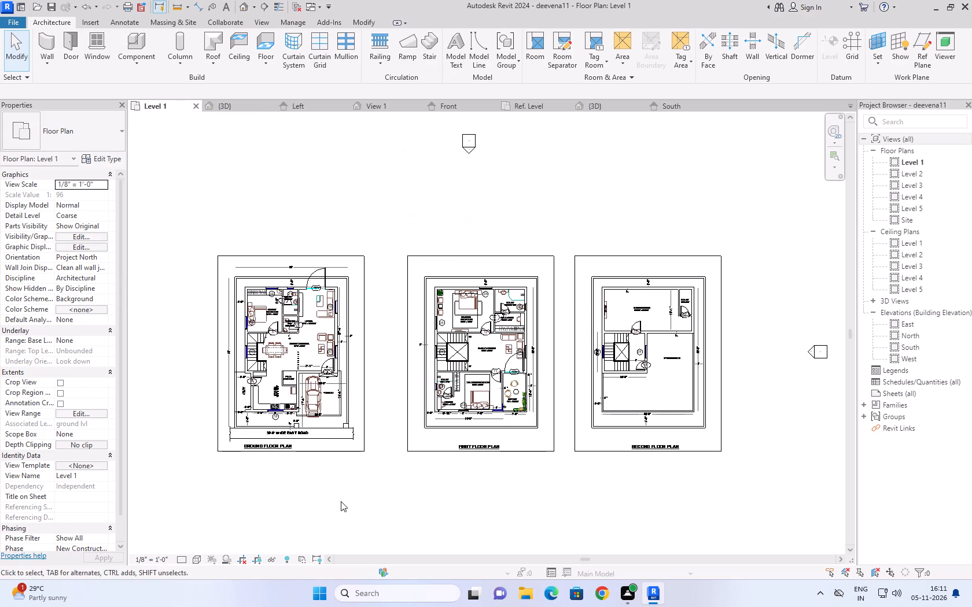
middle_drag(355, 493, 420, 497)
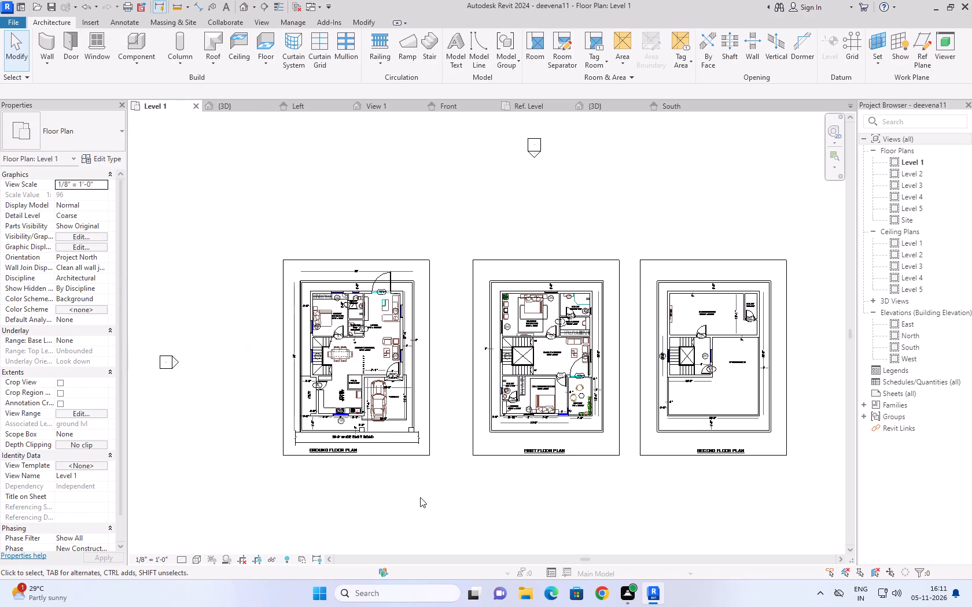
Start a new architectural wall of type 4.5" w 2 in the empty area east of the second floor plan on Level 1.
scroll(420, 497, up, 2)
scroll(420, 497, down, 1)
middle_drag(418, 498, 403, 490)
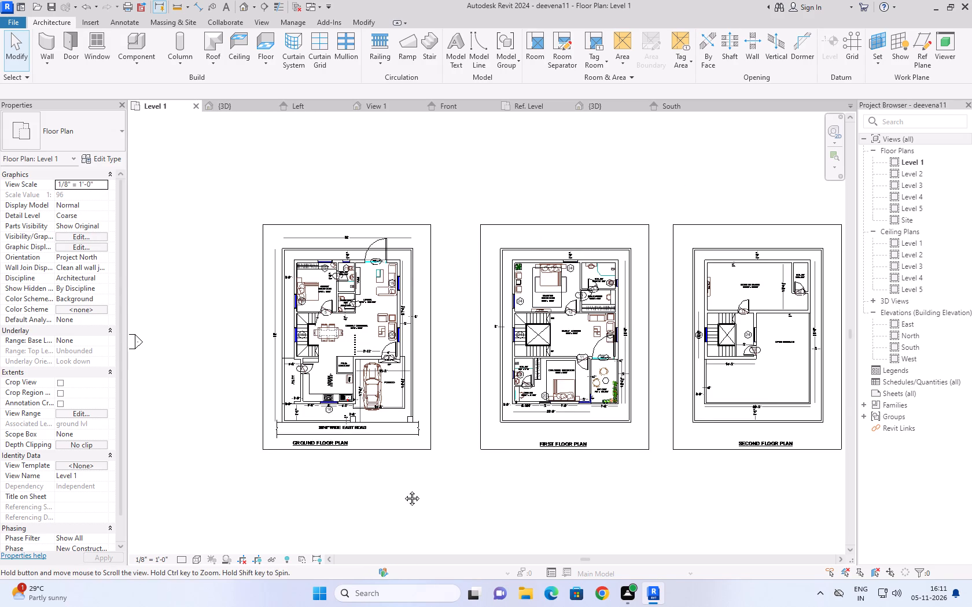
middle_drag(403, 490, 374, 471)
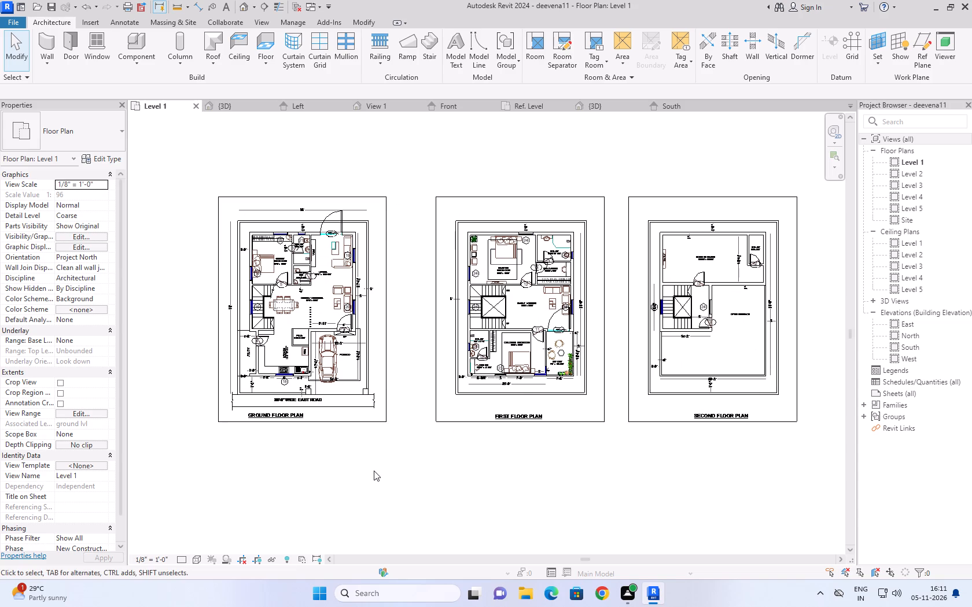
scroll(374, 471, down, 5)
middle_drag(595, 521, 436, 462)
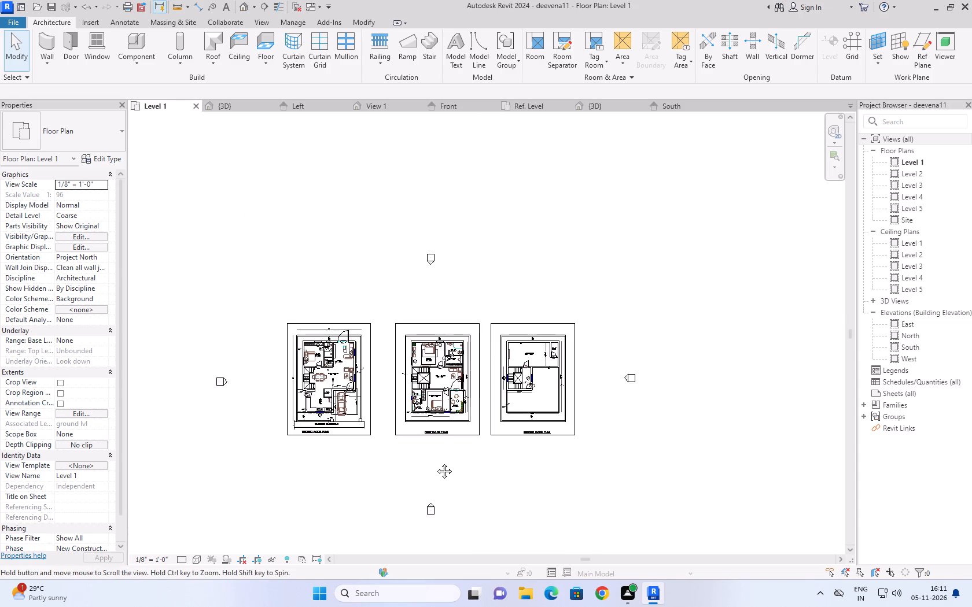
middle_drag(436, 462, 418, 460)
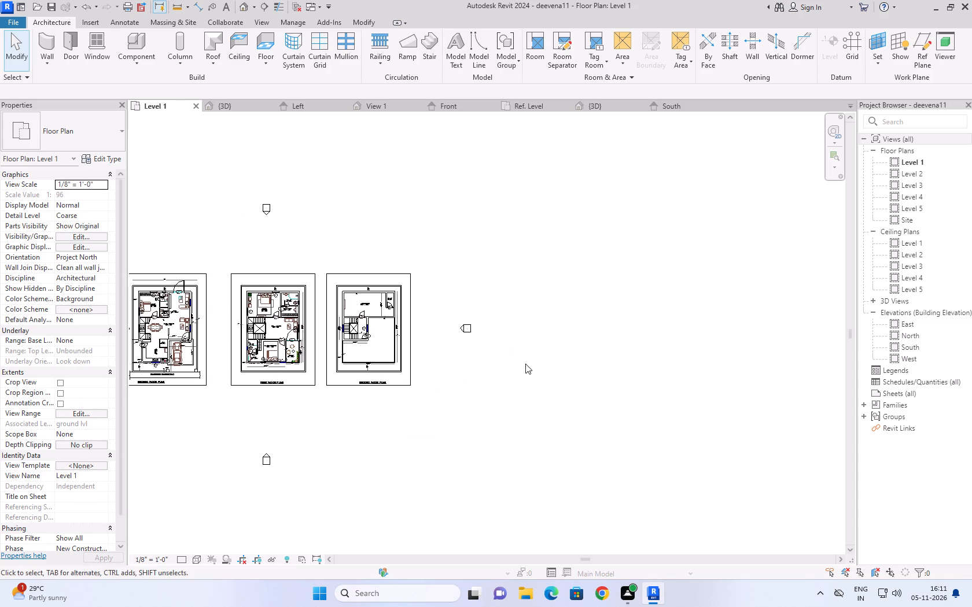
click(38, 63)
click(72, 85)
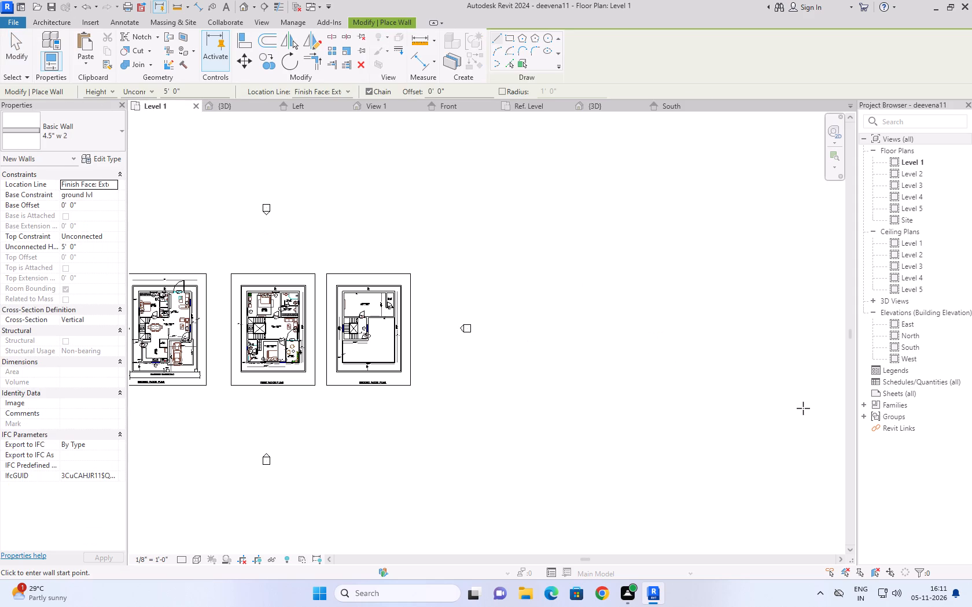
middle_drag(709, 450, 697, 446)
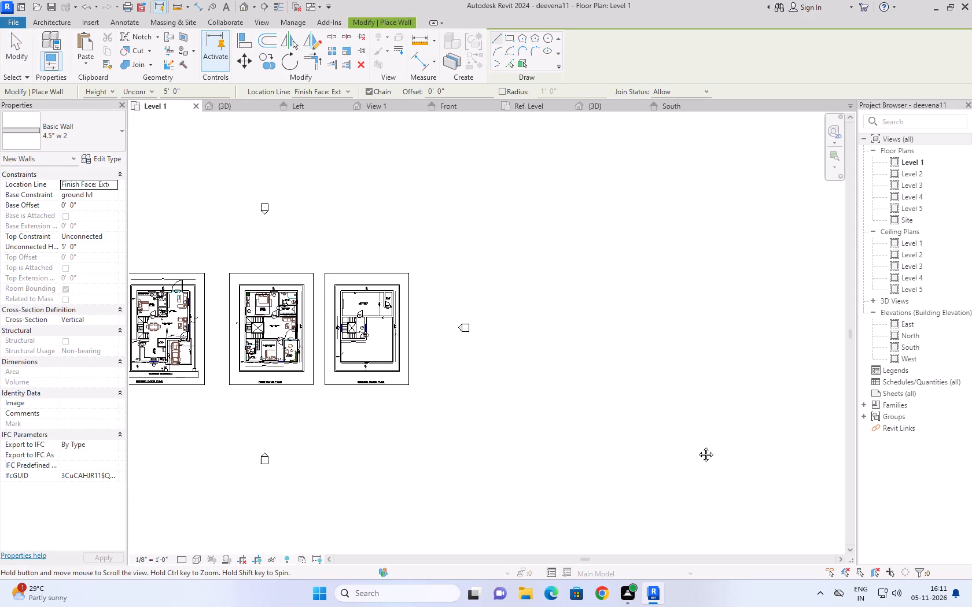
middle_drag(697, 446, 620, 437)
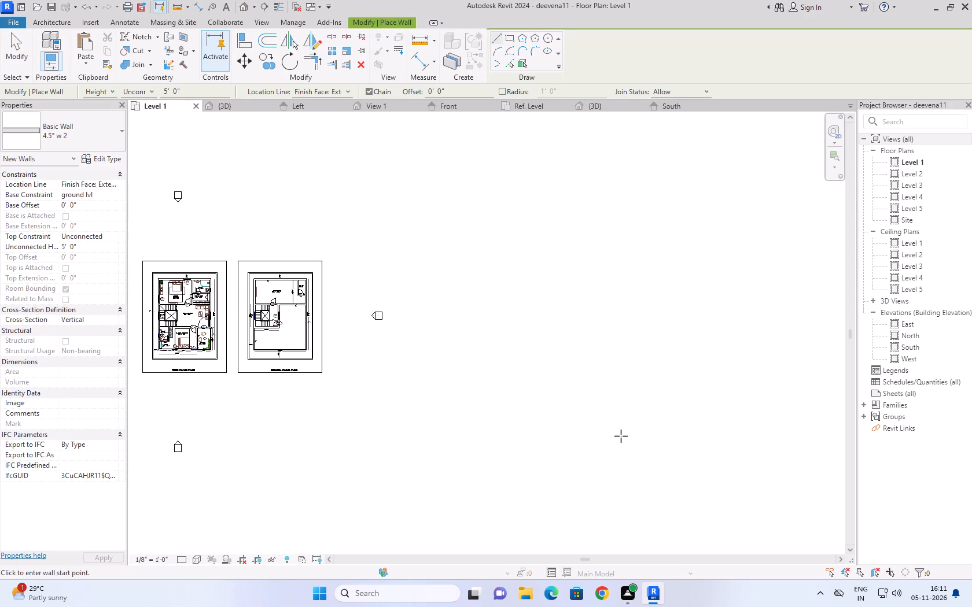
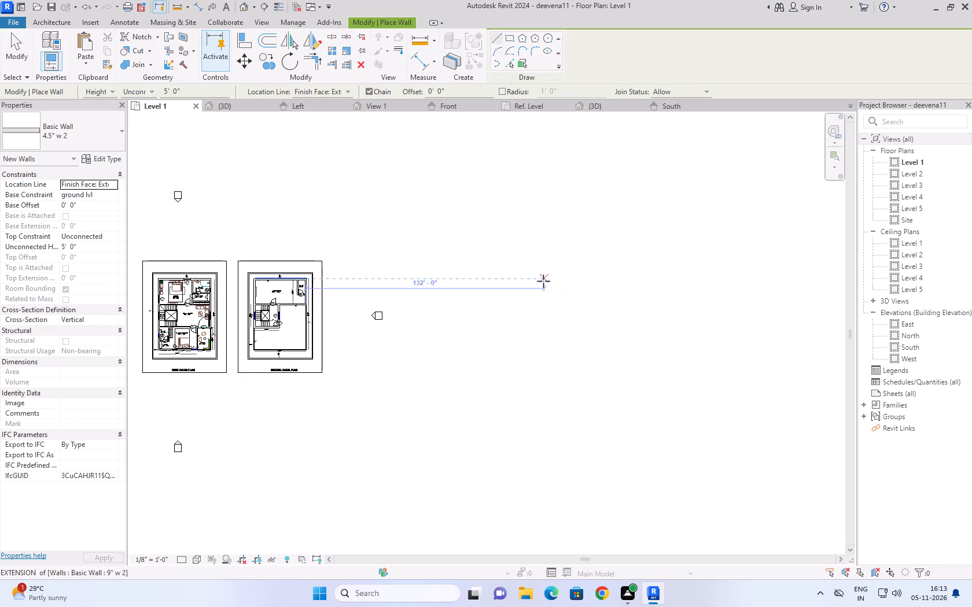
Draw a stepped chain of 4.5" w 2 walls east of the plans: about 12' south, about 24' east, and about 24' south.
click(531, 262)
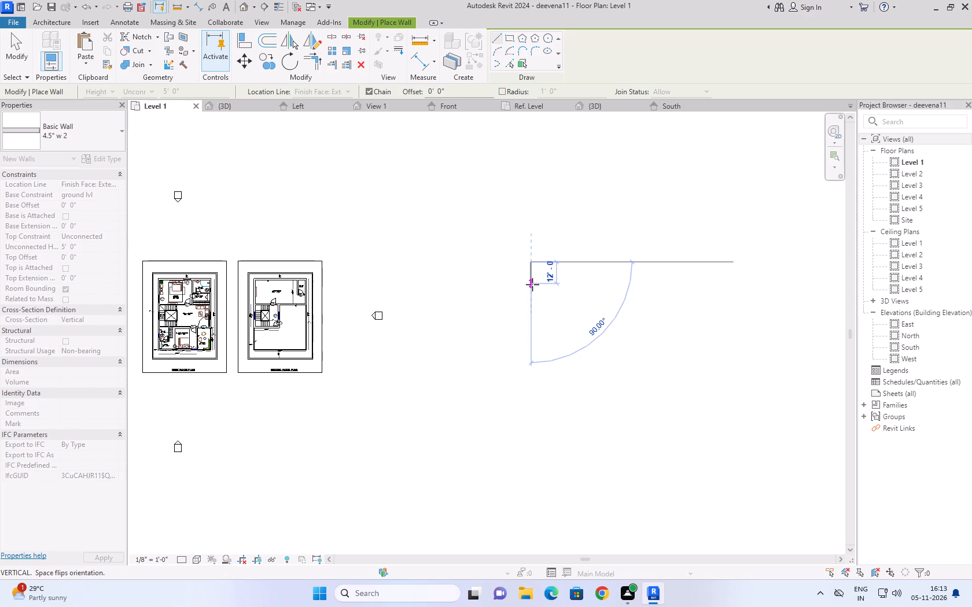
click(532, 284)
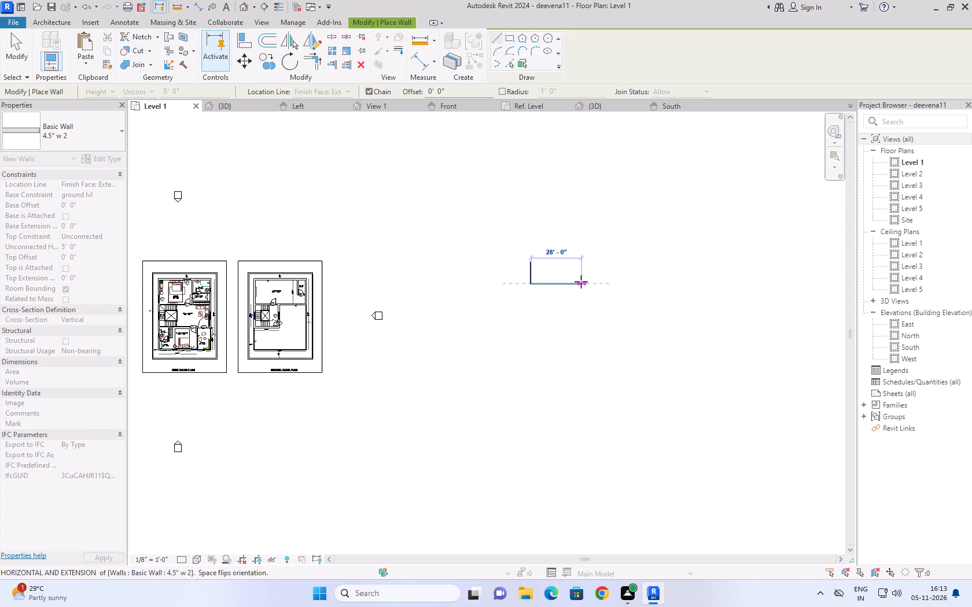
click(577, 281)
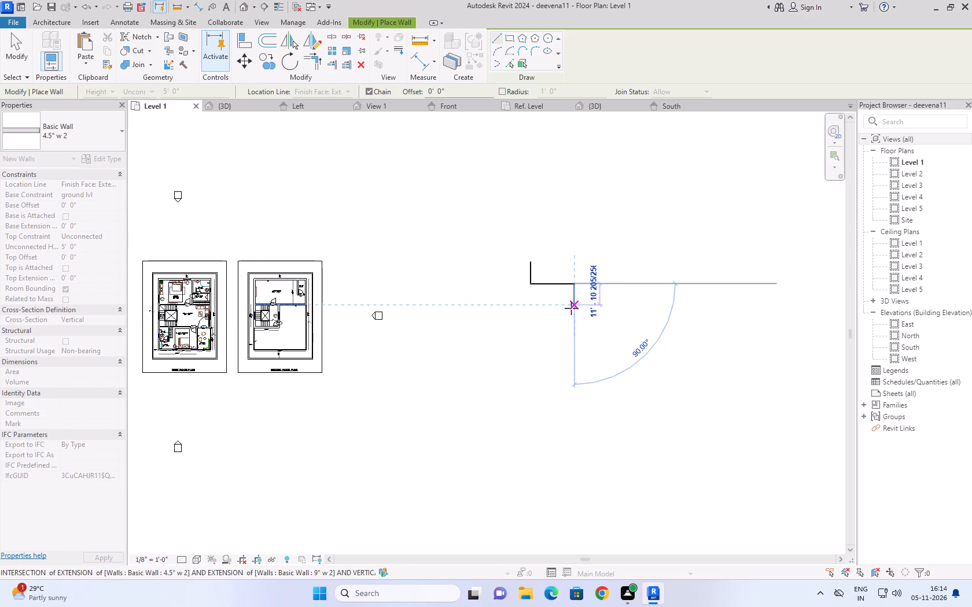
scroll(570, 308, up, 3)
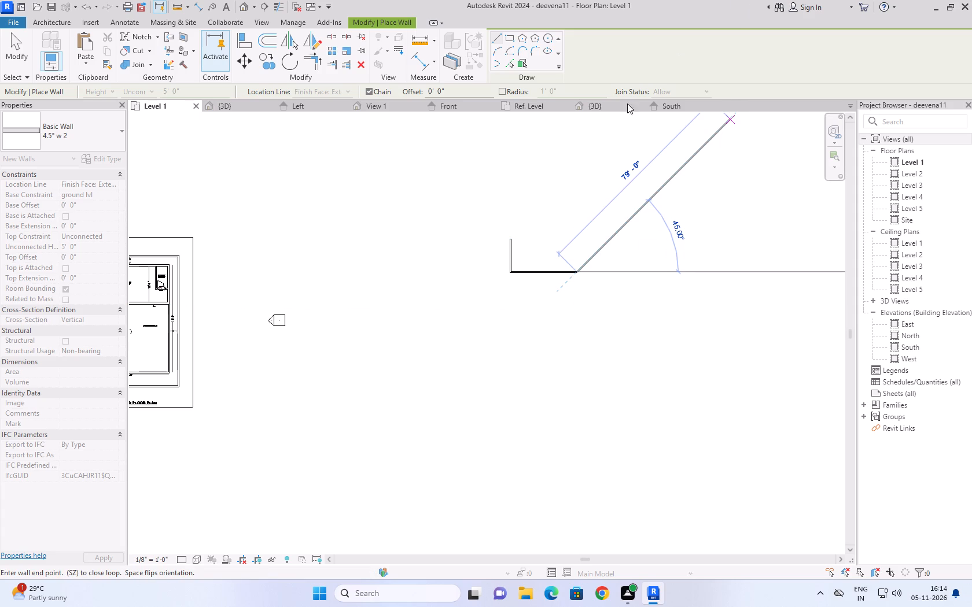
click(579, 338)
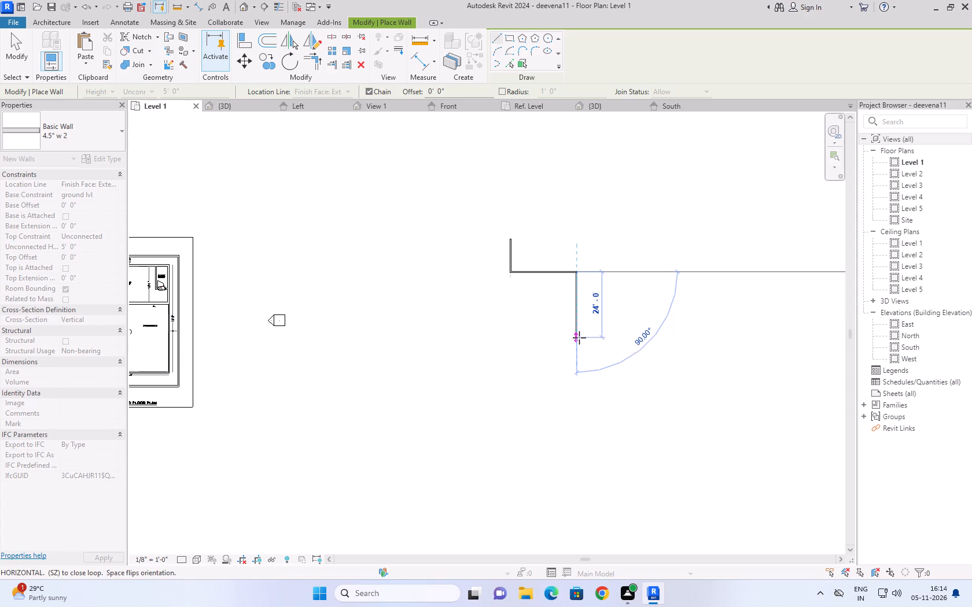
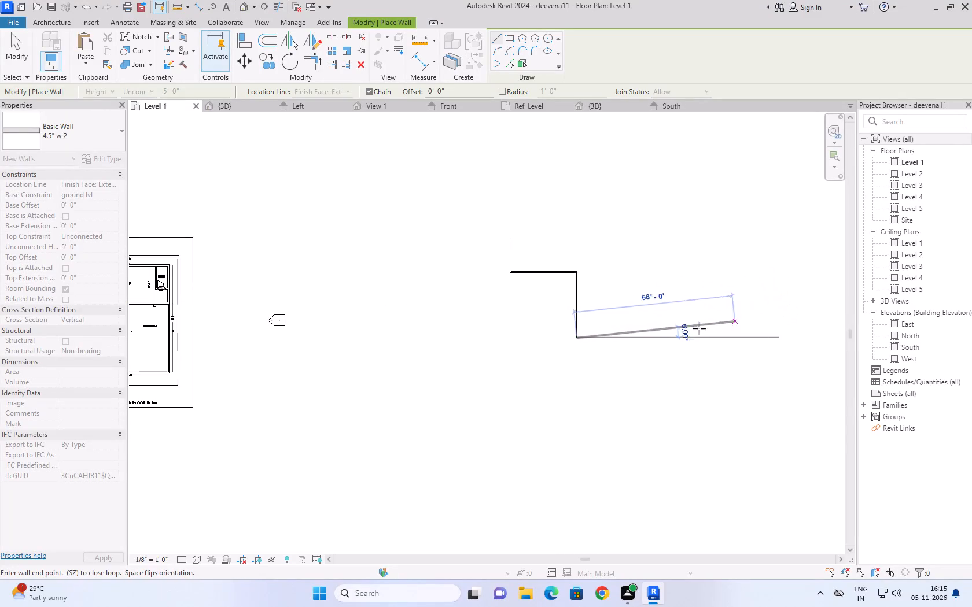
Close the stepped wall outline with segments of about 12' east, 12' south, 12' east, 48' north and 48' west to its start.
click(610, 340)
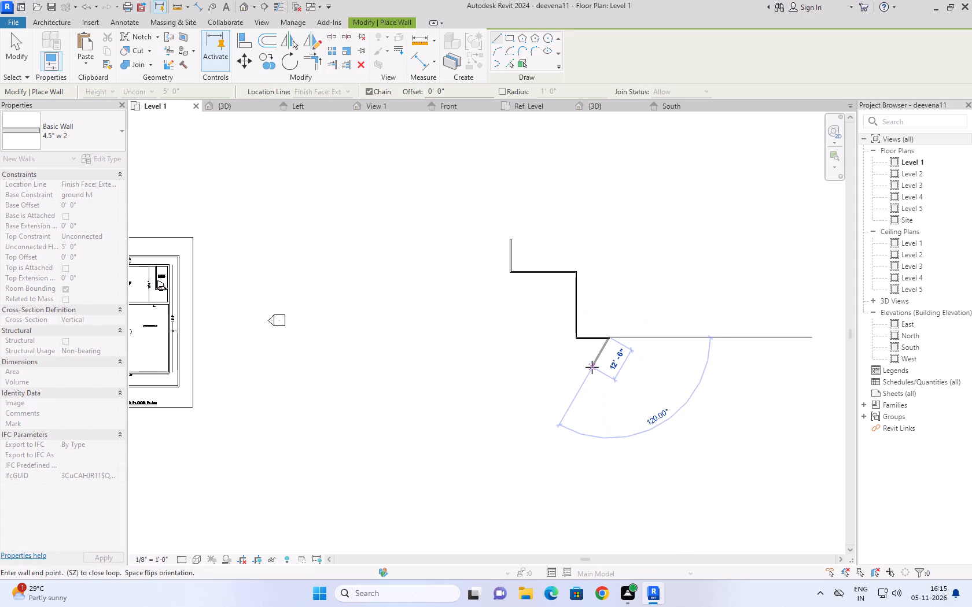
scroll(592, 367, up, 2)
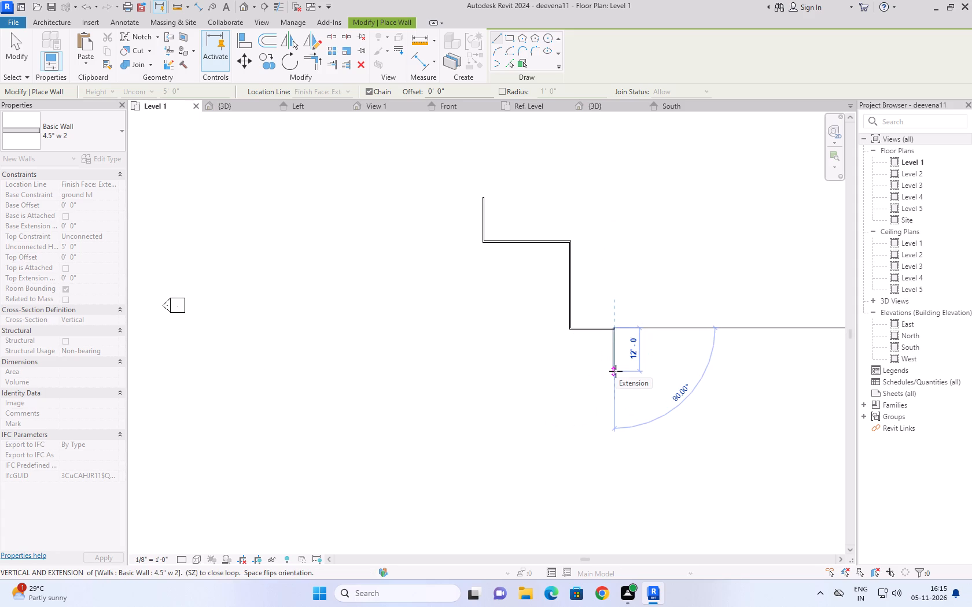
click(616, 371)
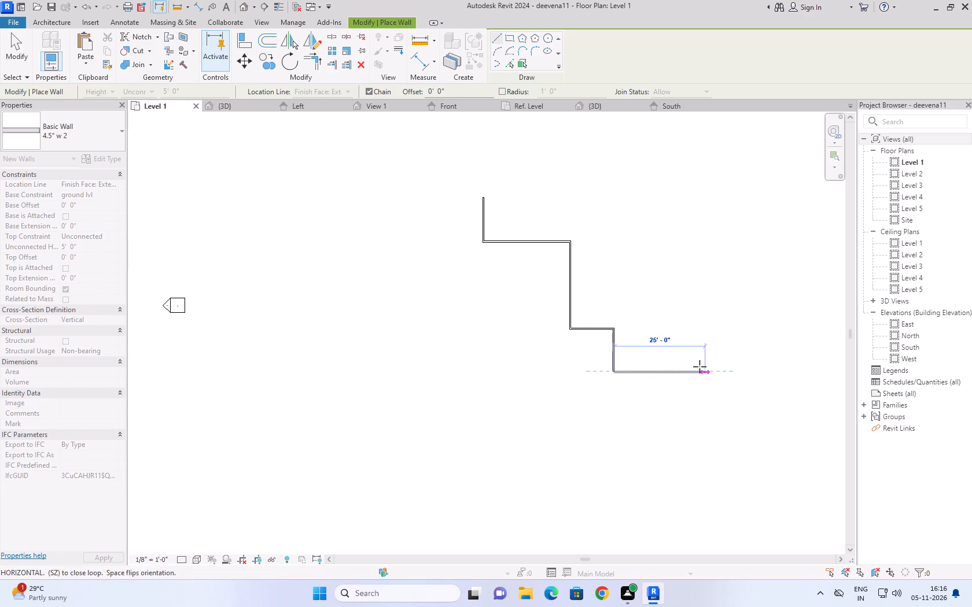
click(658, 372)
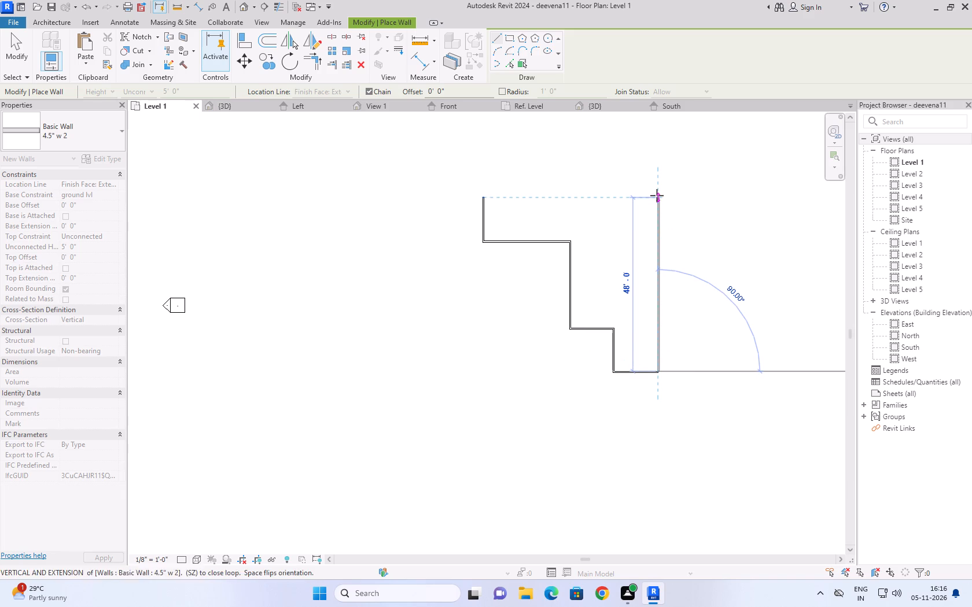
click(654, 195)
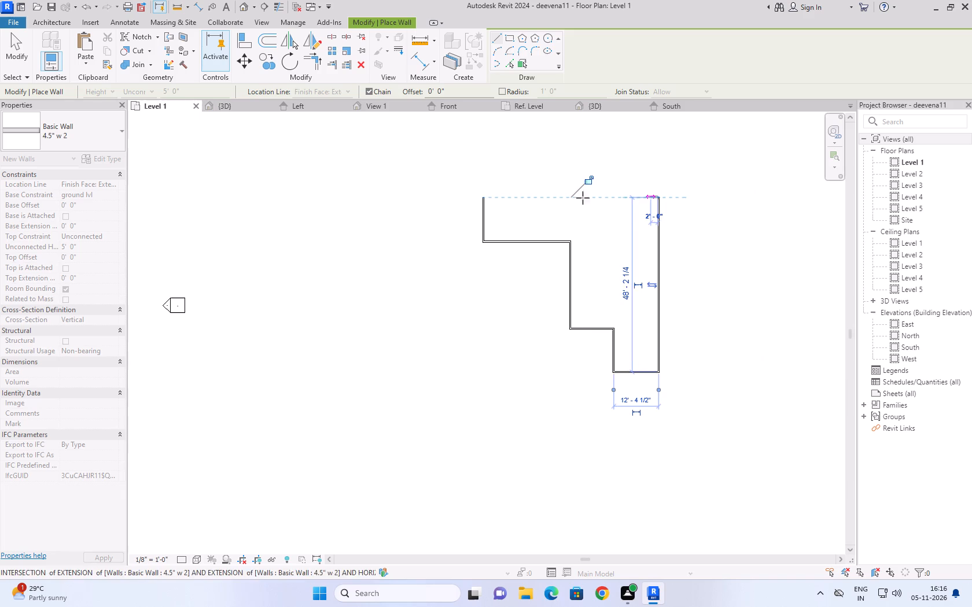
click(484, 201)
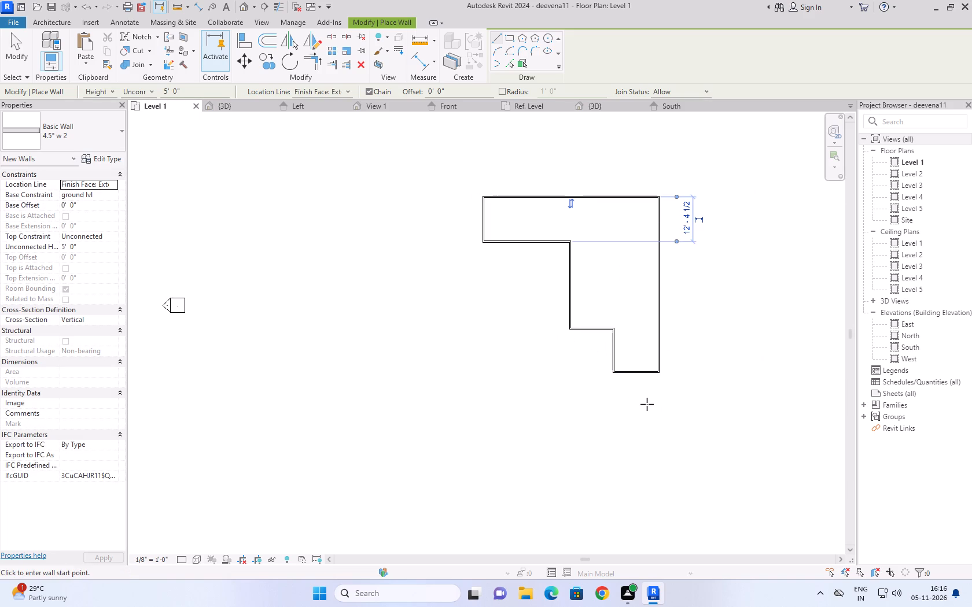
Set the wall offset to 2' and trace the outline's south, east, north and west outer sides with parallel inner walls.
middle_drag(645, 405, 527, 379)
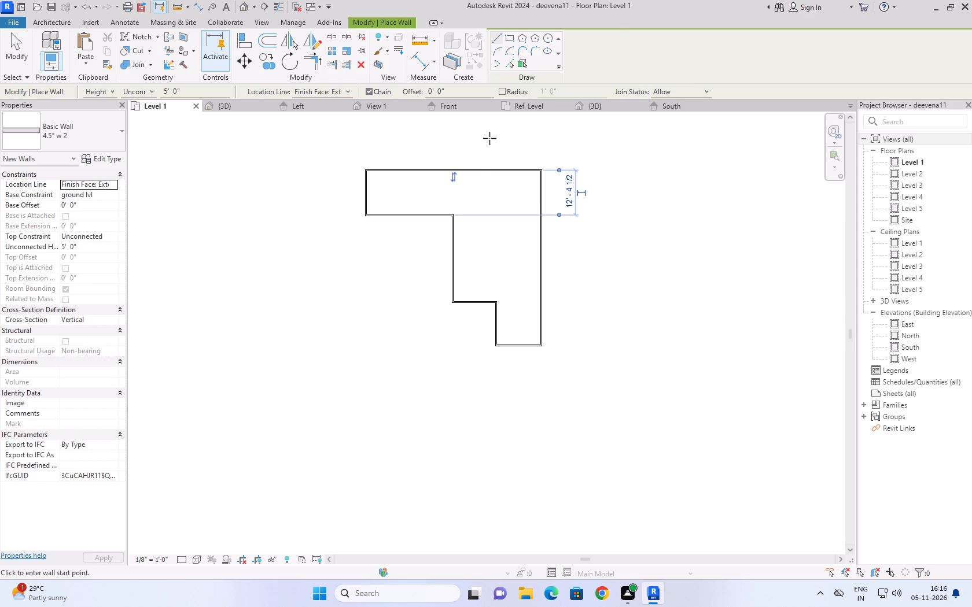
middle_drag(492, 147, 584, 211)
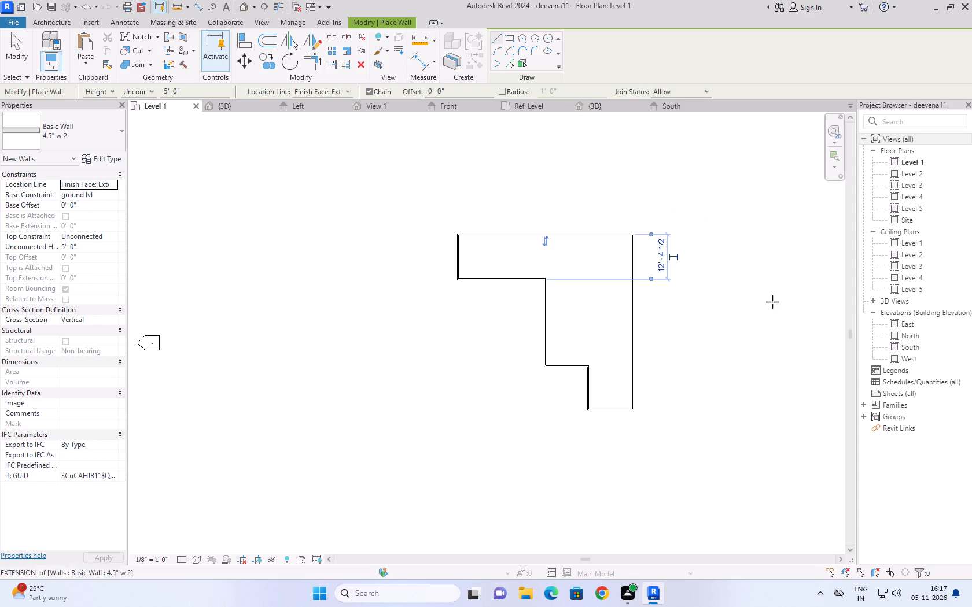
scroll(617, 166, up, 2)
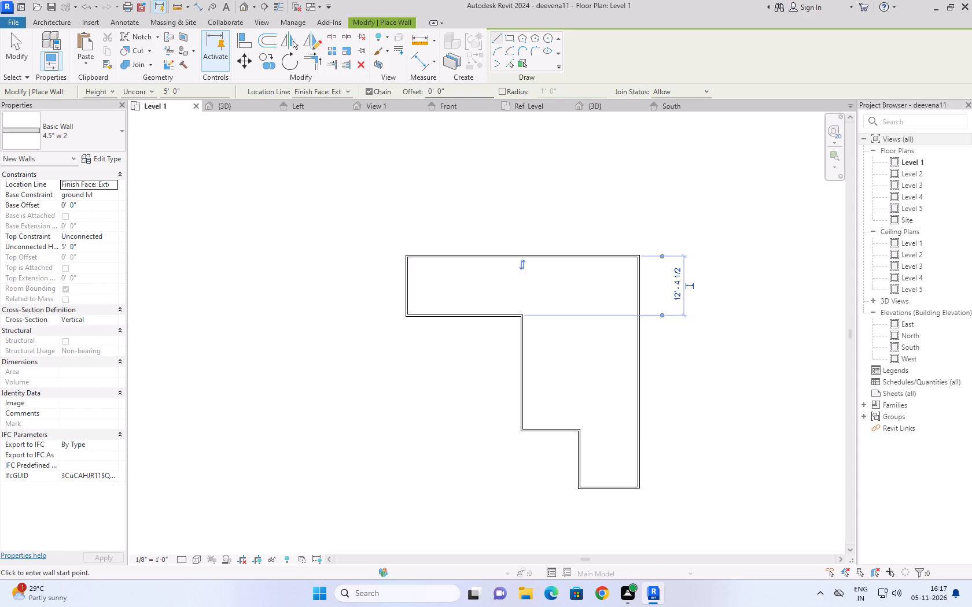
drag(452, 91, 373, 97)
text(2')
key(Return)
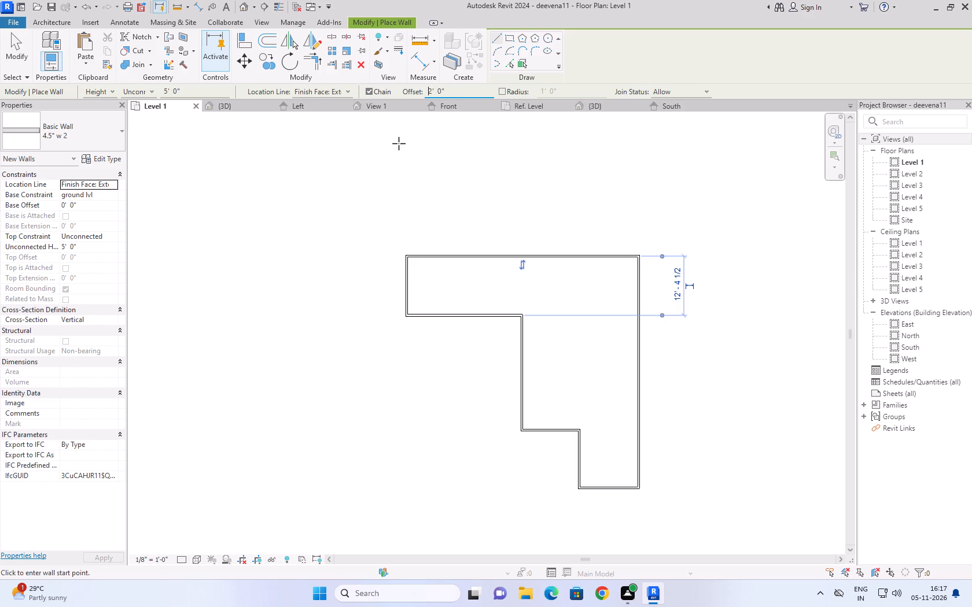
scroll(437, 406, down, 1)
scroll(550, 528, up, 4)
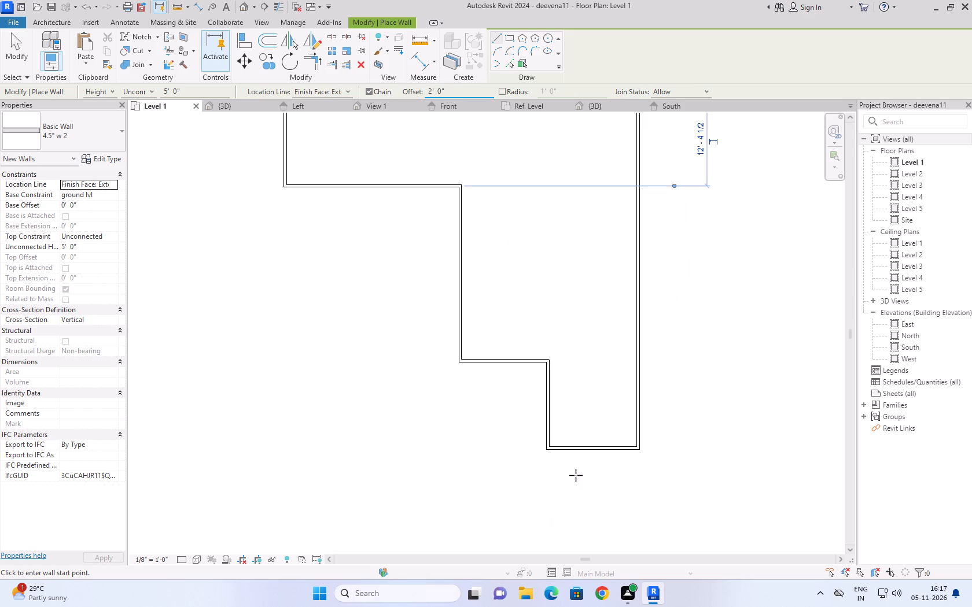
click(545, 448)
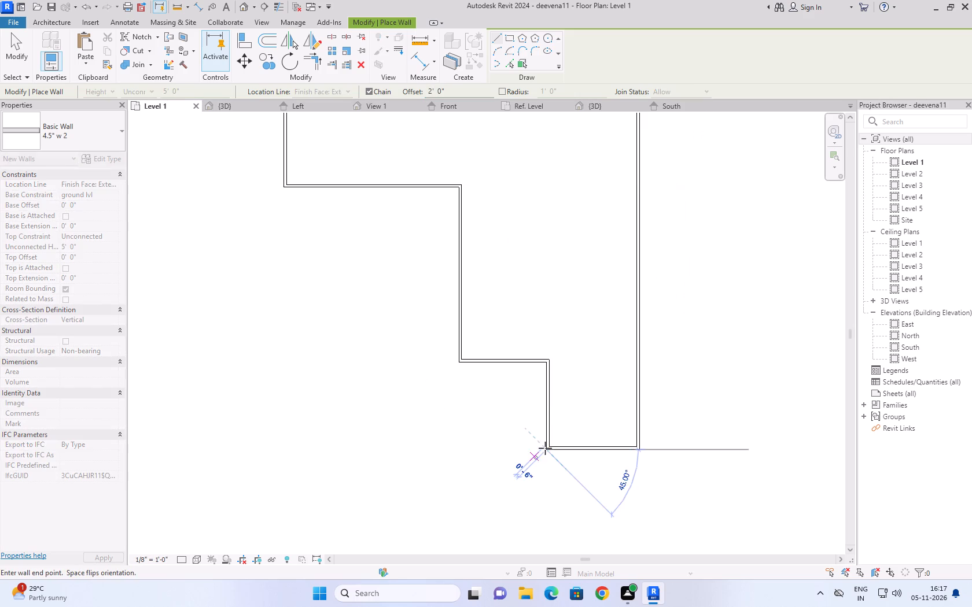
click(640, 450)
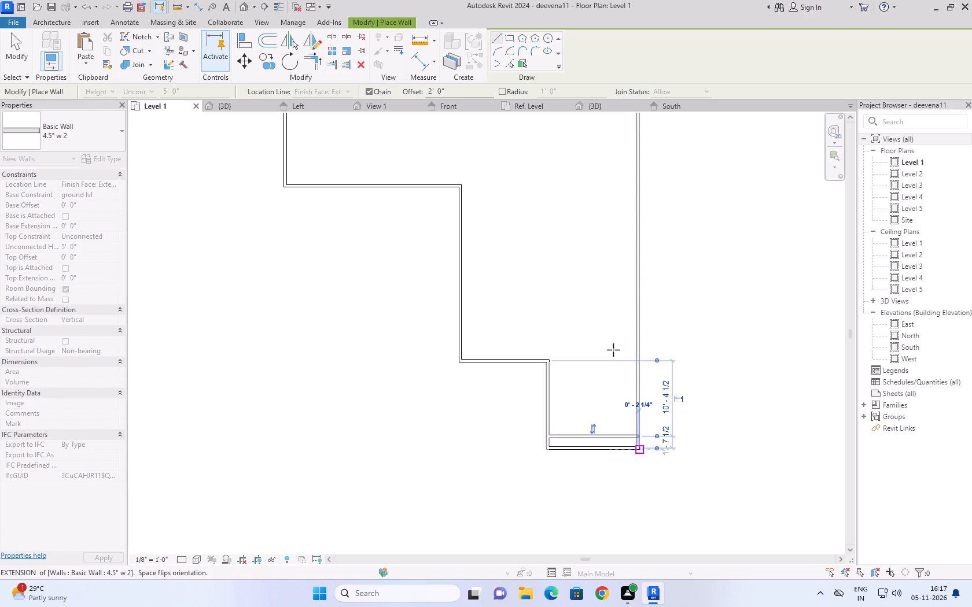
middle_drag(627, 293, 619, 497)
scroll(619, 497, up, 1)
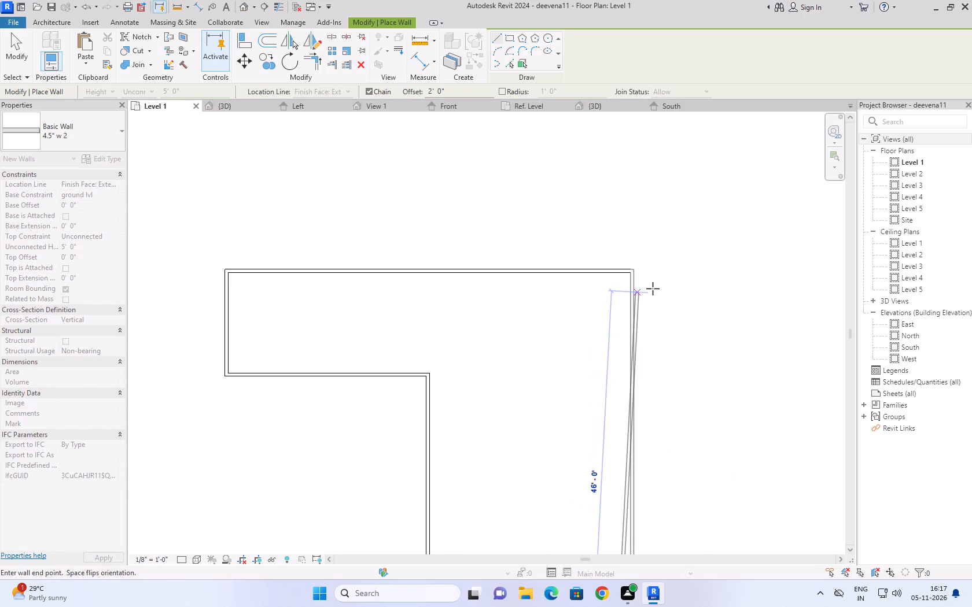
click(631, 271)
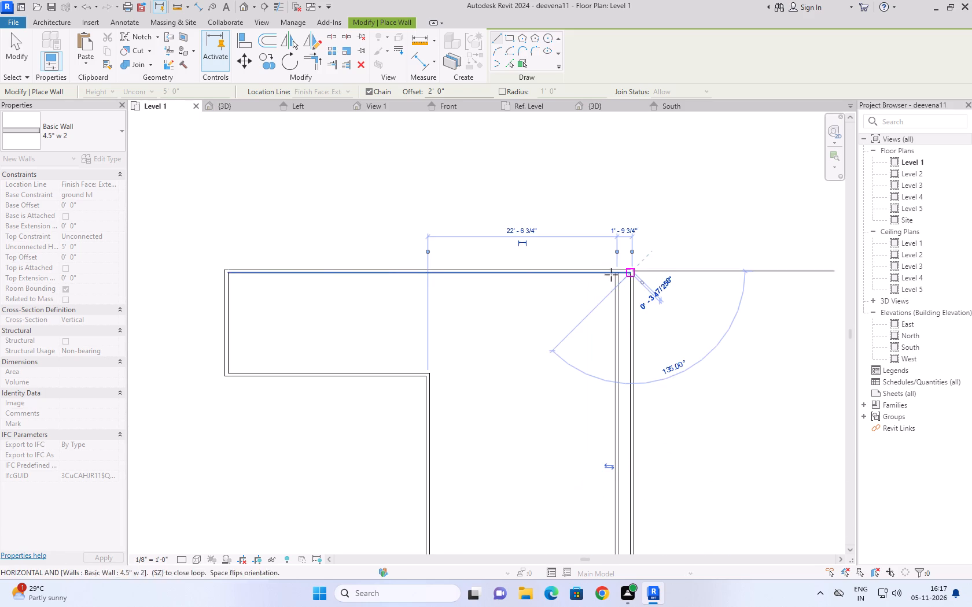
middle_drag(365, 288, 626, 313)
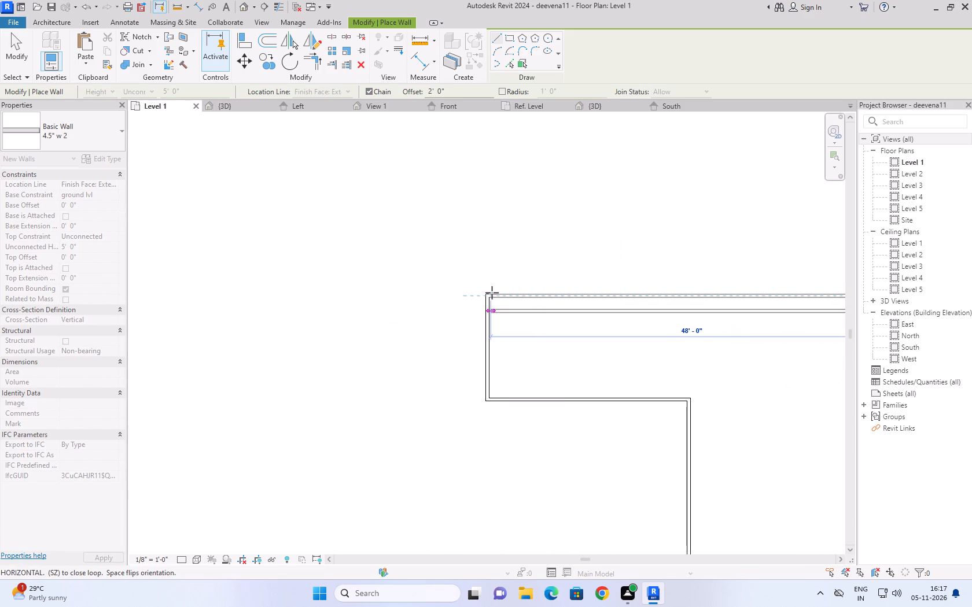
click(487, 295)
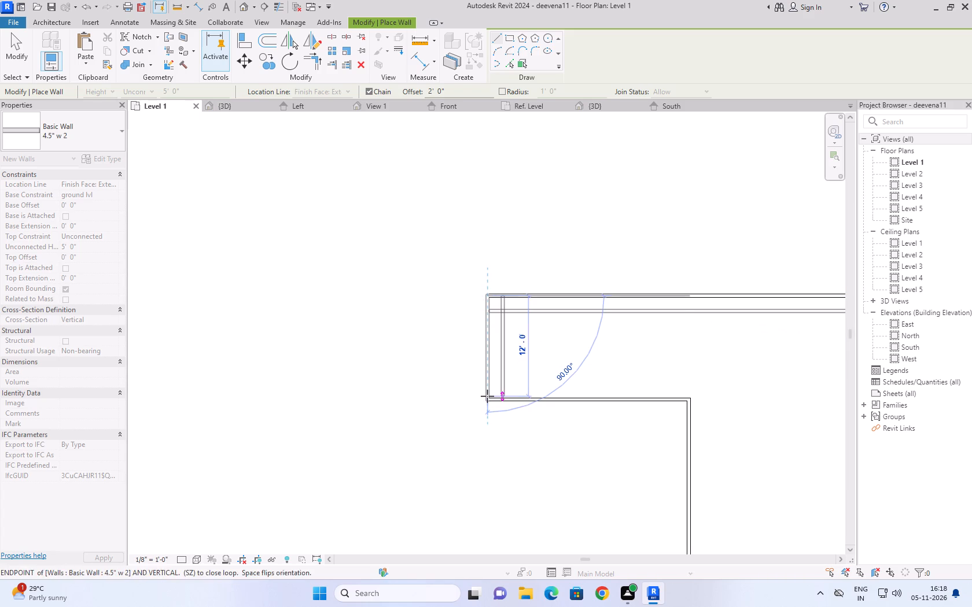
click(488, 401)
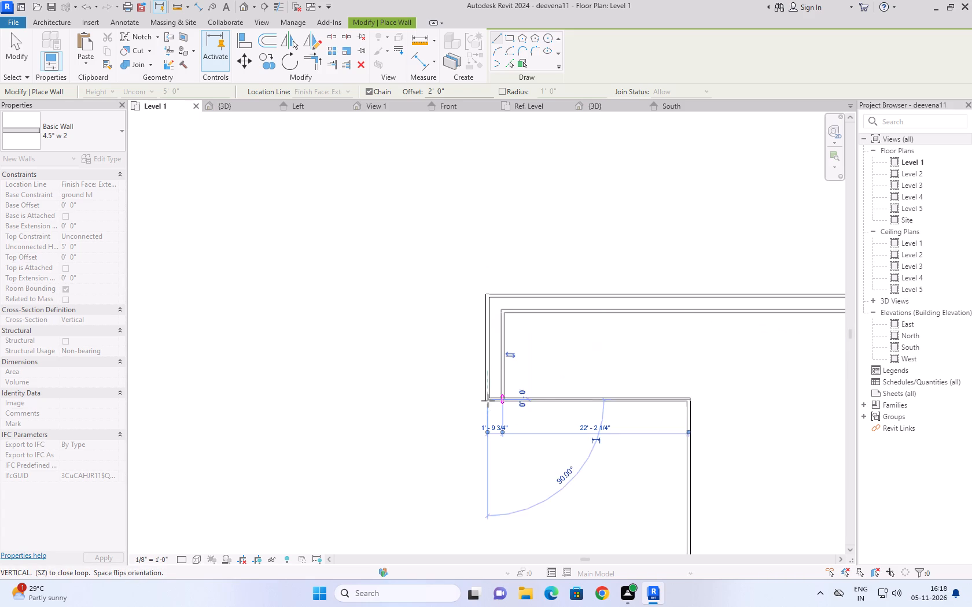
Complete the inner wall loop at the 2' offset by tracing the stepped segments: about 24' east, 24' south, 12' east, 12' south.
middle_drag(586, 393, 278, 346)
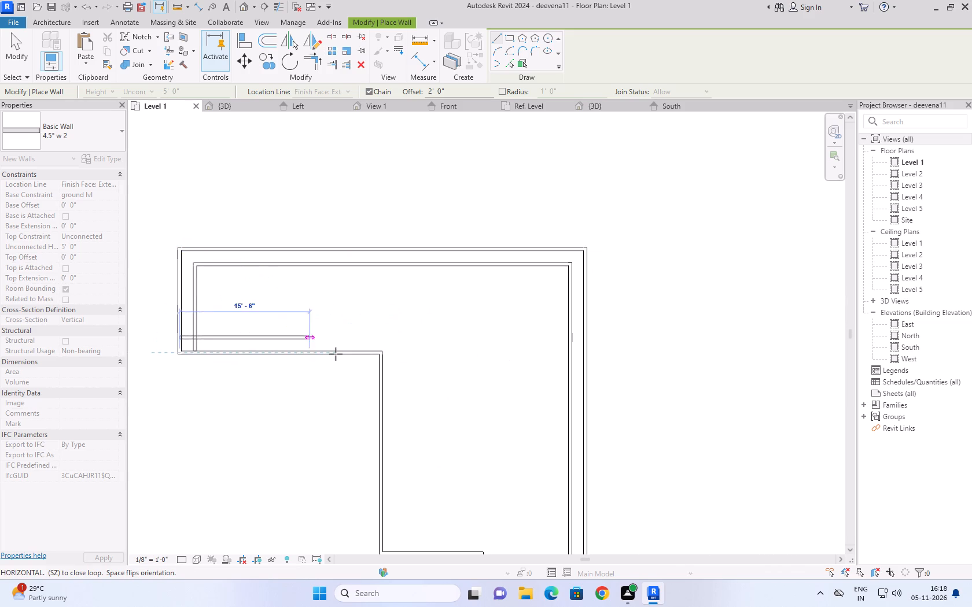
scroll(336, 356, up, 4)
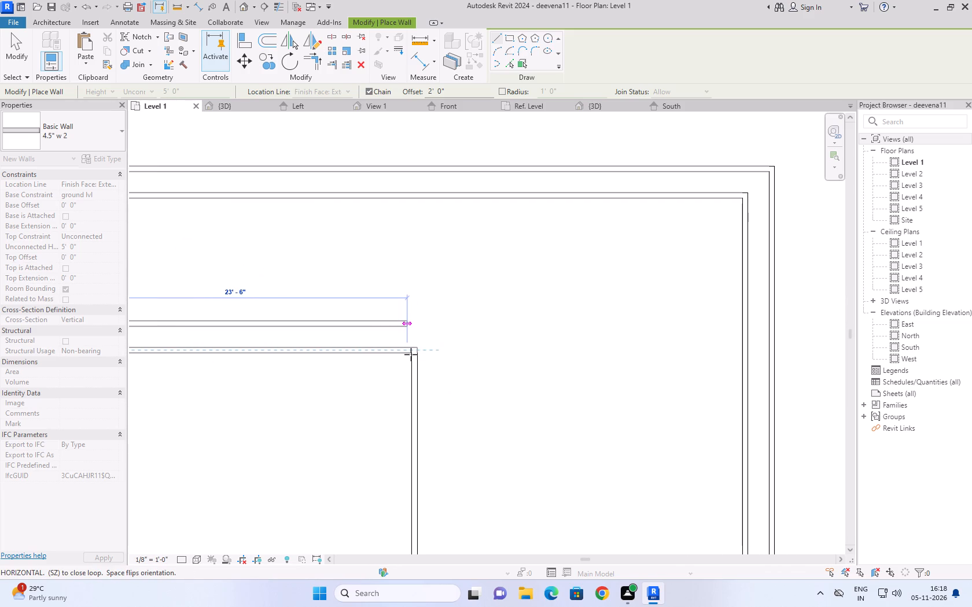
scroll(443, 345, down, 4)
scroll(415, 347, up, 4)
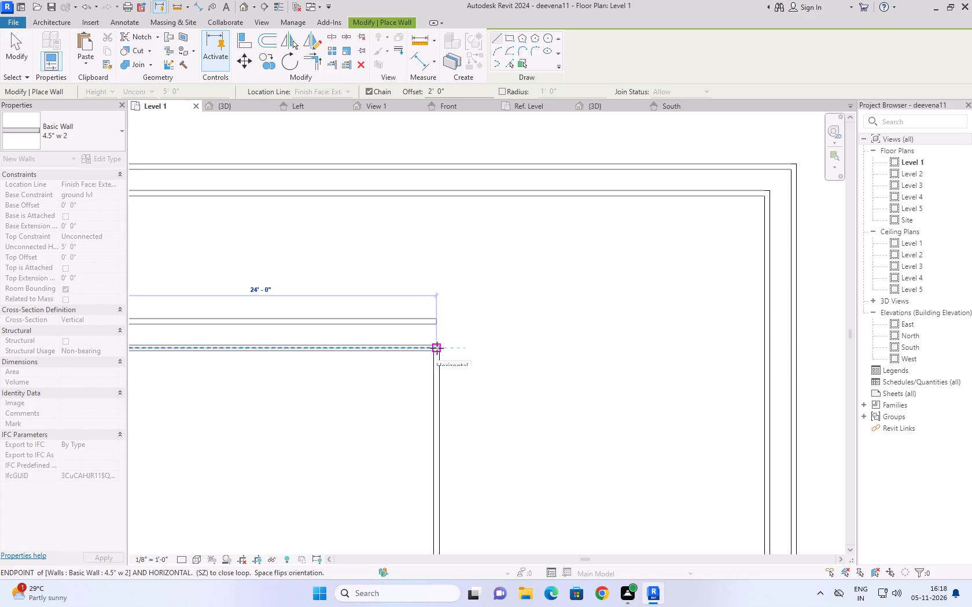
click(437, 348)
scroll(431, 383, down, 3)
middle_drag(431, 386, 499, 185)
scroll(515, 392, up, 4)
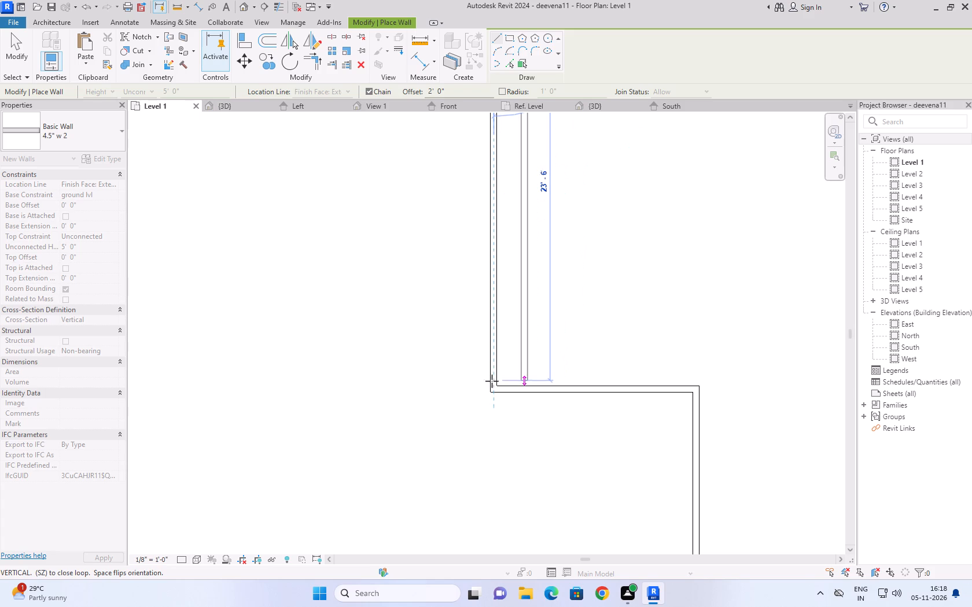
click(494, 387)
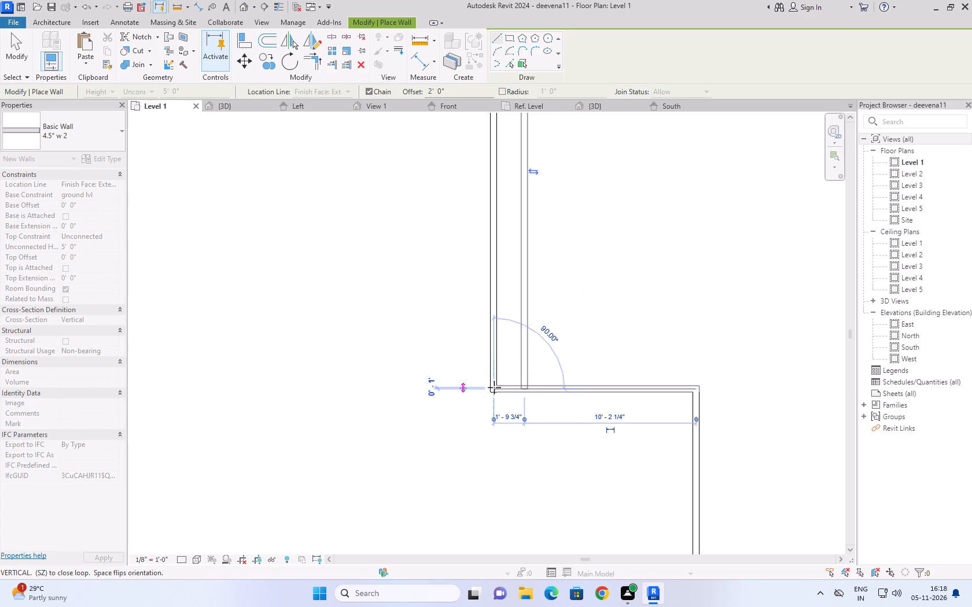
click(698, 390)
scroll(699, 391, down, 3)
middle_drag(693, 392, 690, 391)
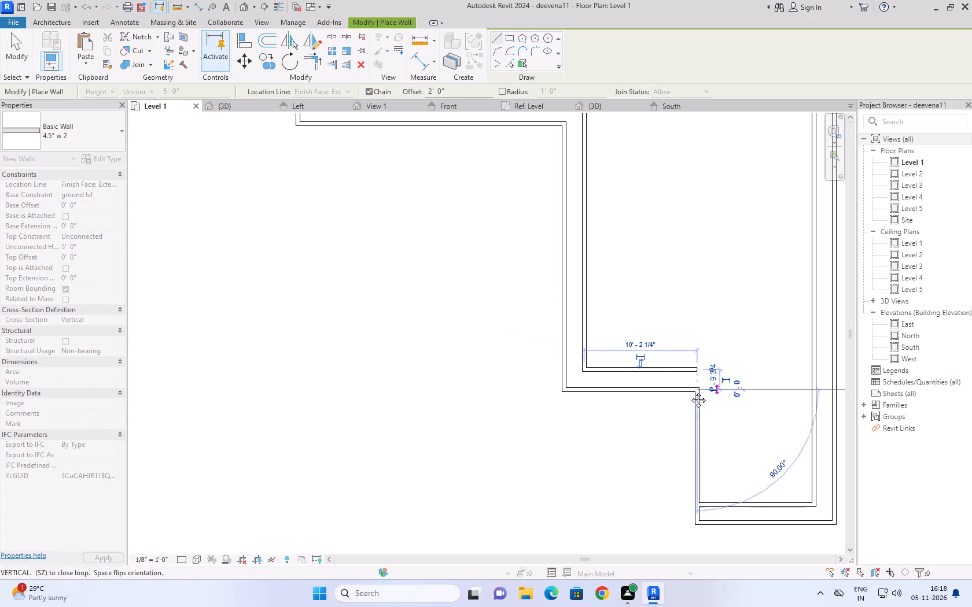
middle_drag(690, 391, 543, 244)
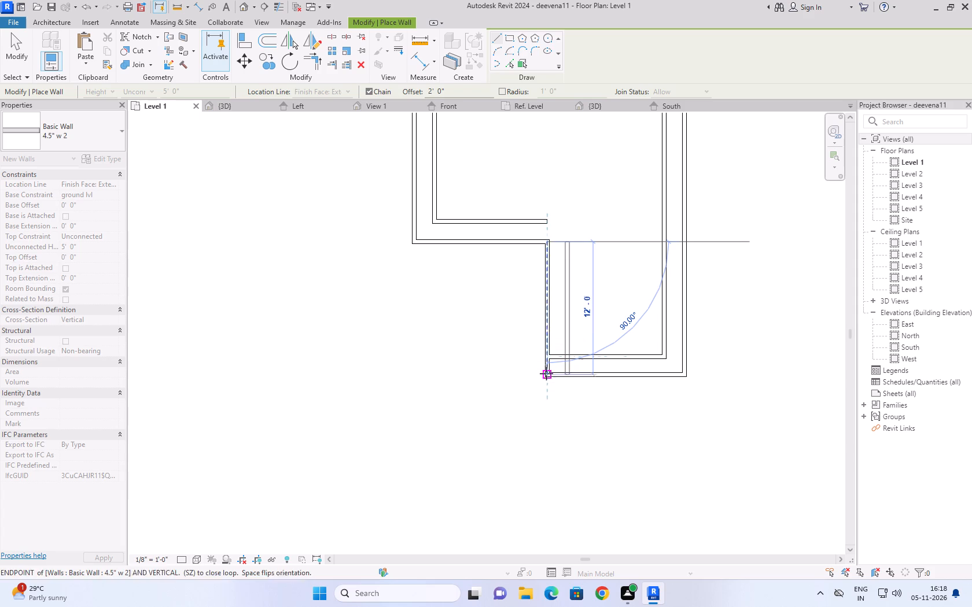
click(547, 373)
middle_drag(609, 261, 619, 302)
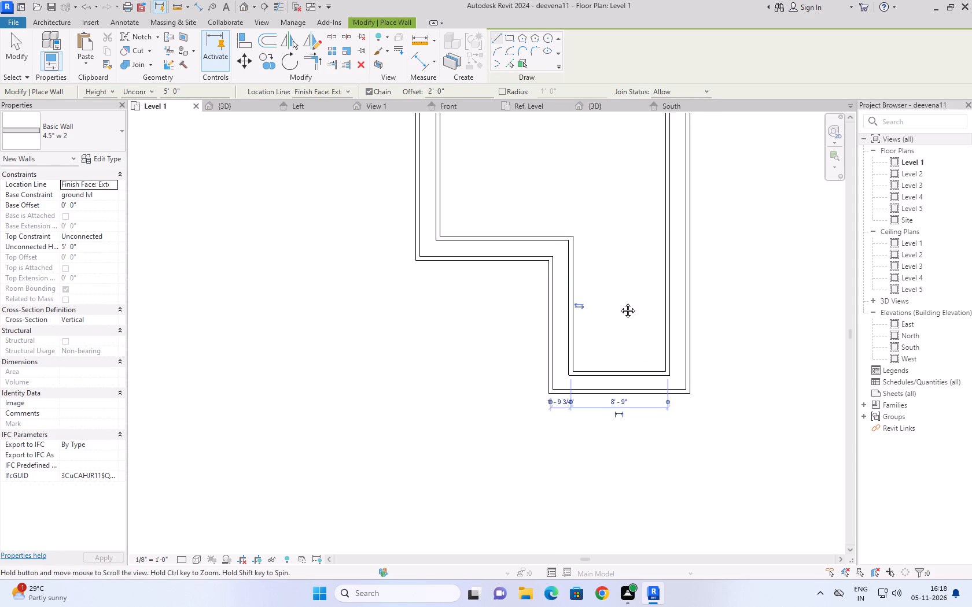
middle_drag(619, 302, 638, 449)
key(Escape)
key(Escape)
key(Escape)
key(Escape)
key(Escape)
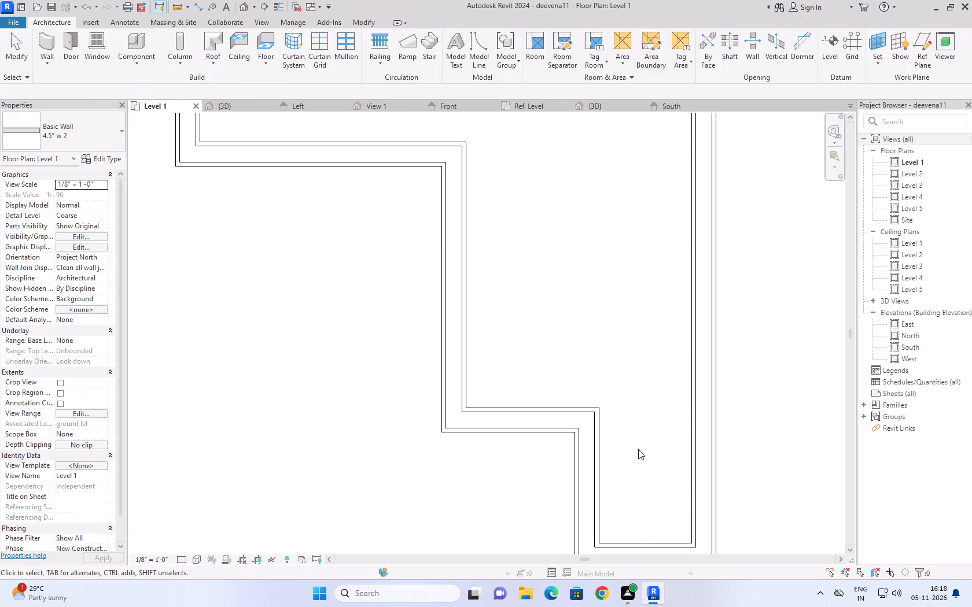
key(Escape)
Delete all walls of the double stepped outline east of the floor plans.
scroll(648, 245, down, 2)
middle_drag(649, 249, 666, 337)
scroll(666, 334, down, 1)
middle_drag(657, 298, 637, 260)
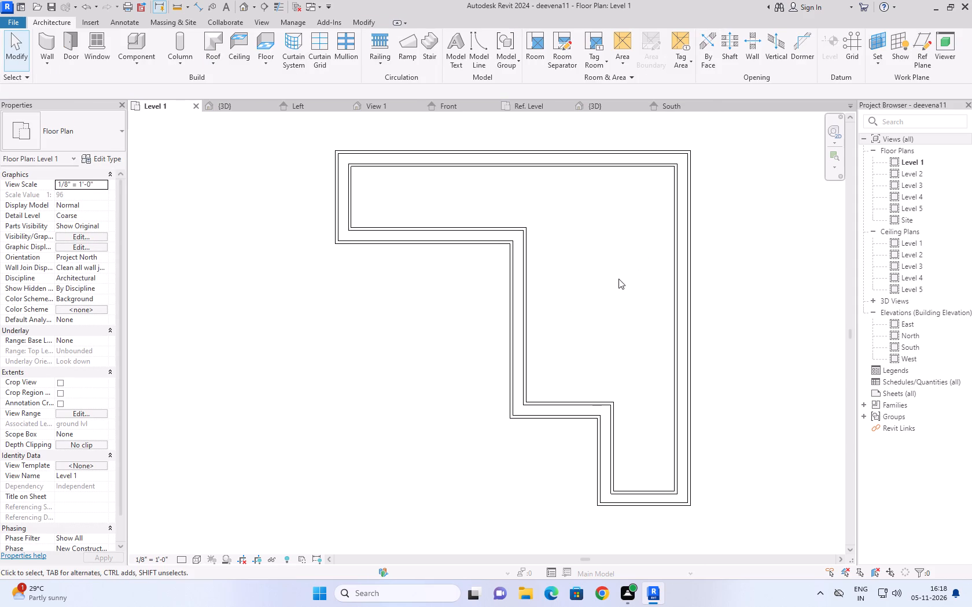
scroll(618, 279, down, 1)
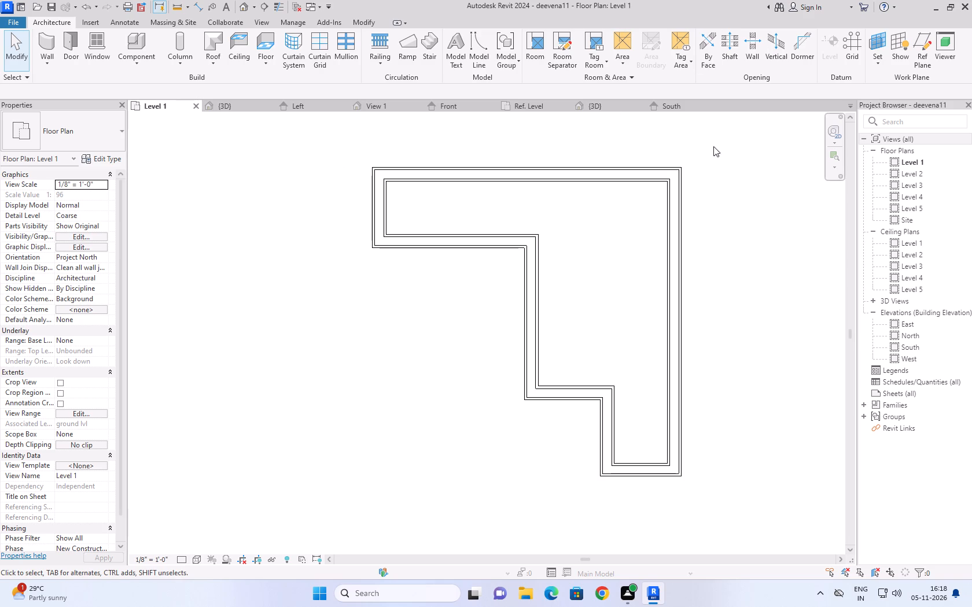
drag(721, 141, 337, 494)
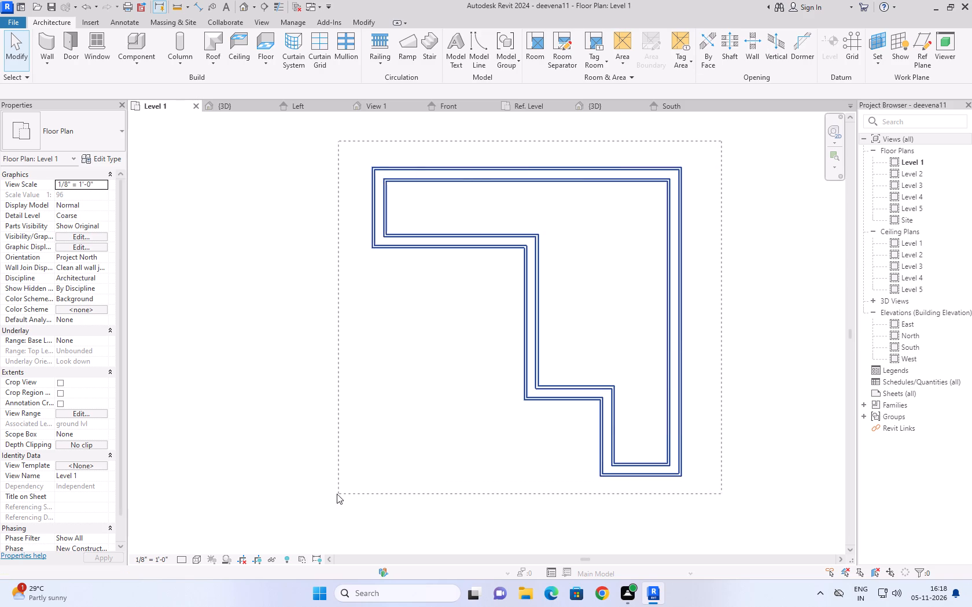
drag(337, 494, 335, 494)
key(Delete)
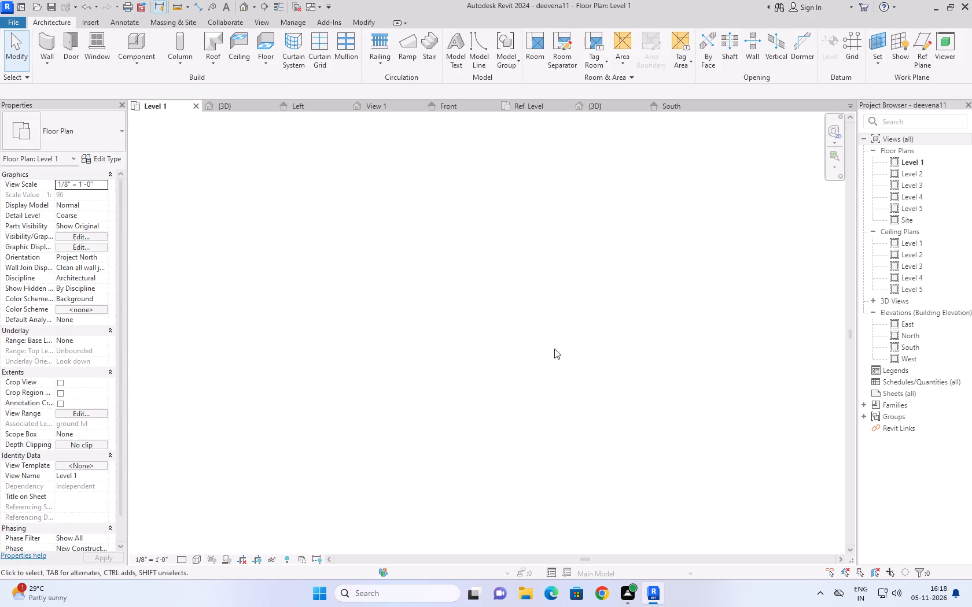
Start a 4.5" w 2 wall outline east of the floor plans with segments about 50' east, 15' south, 25' west and 25' south.
scroll(572, 334, down, 10)
scroll(407, 435, up, 3)
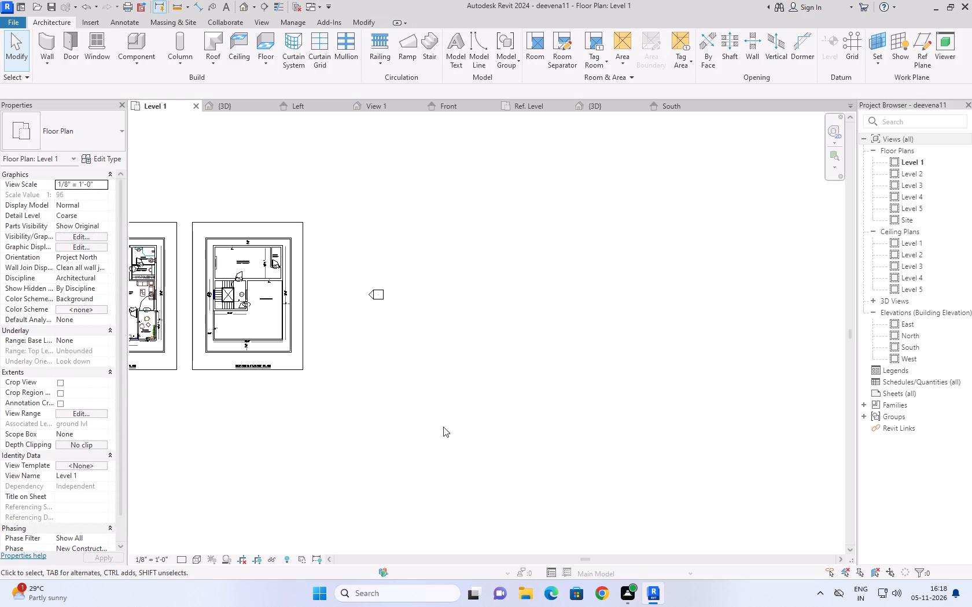
scroll(480, 412, up, 1)
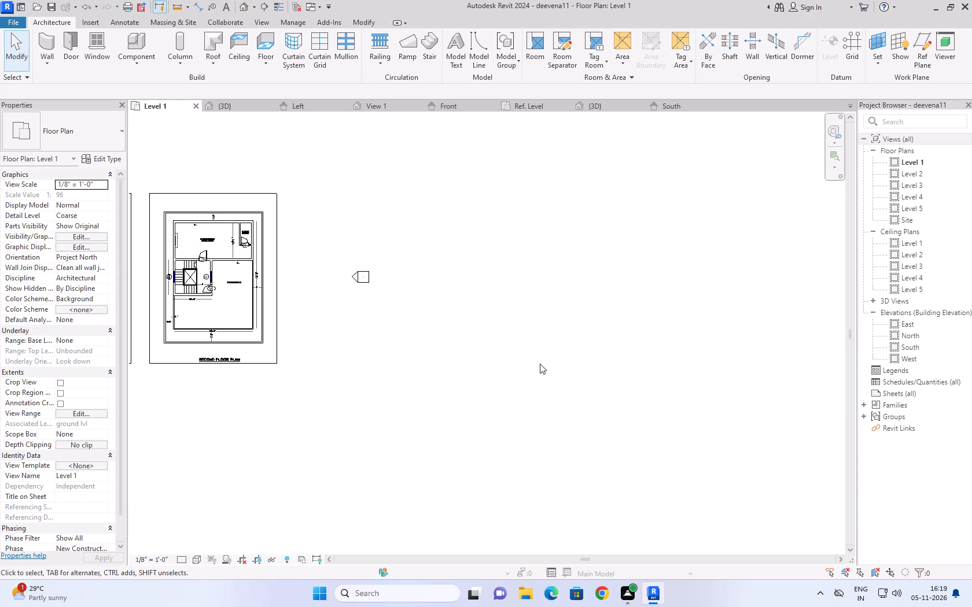
click(51, 66)
click(58, 76)
scroll(534, 165, up, 2)
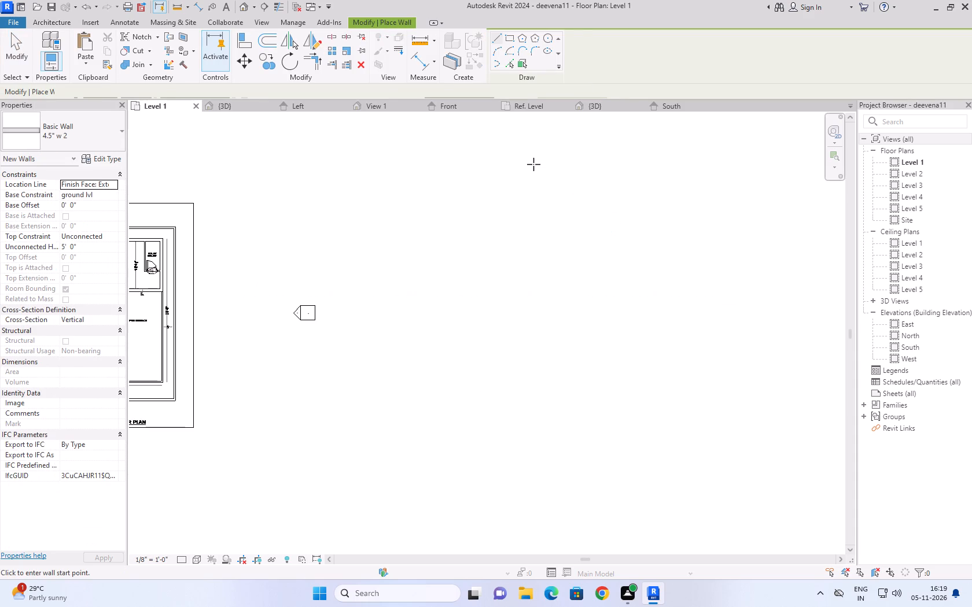
middle_drag(587, 227, 514, 254)
scroll(584, 228, up, 1)
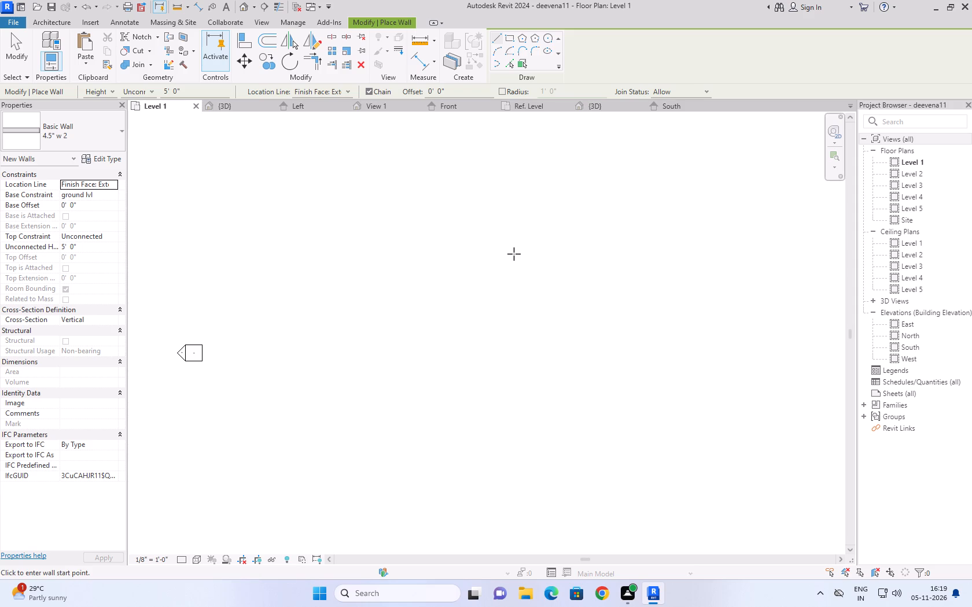
click(435, 231)
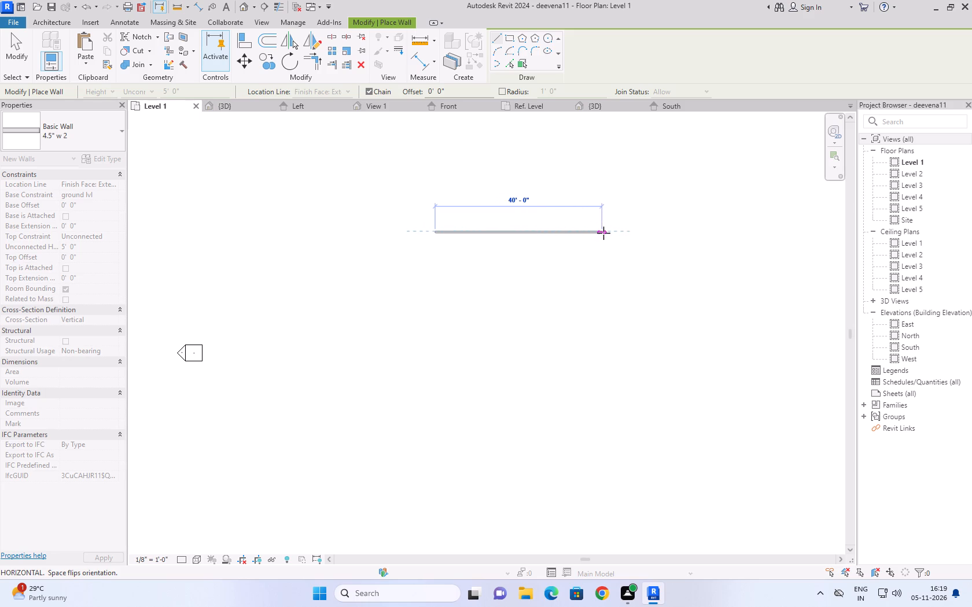
click(643, 232)
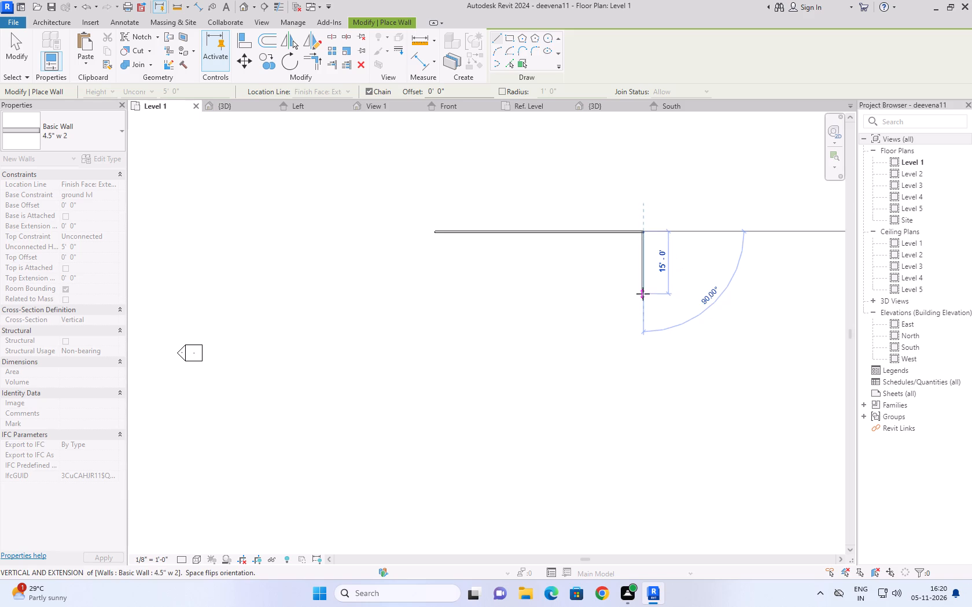
click(643, 294)
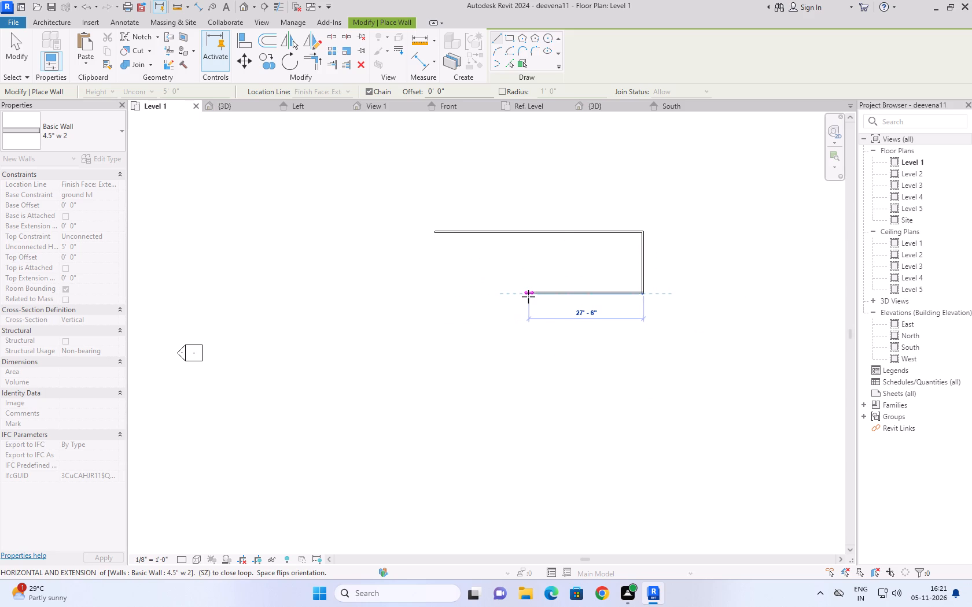
key(space)
key(space)
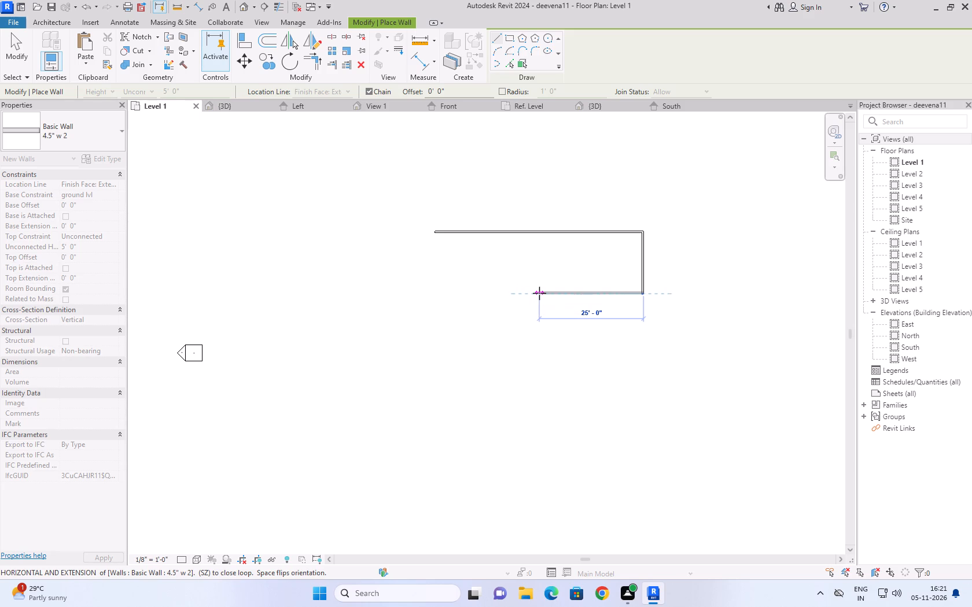
click(539, 293)
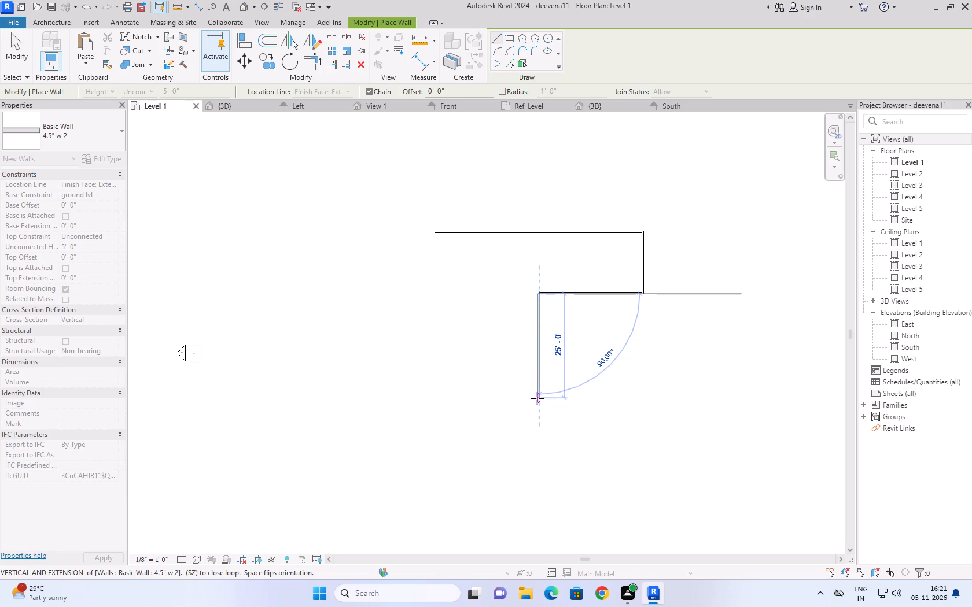
click(537, 398)
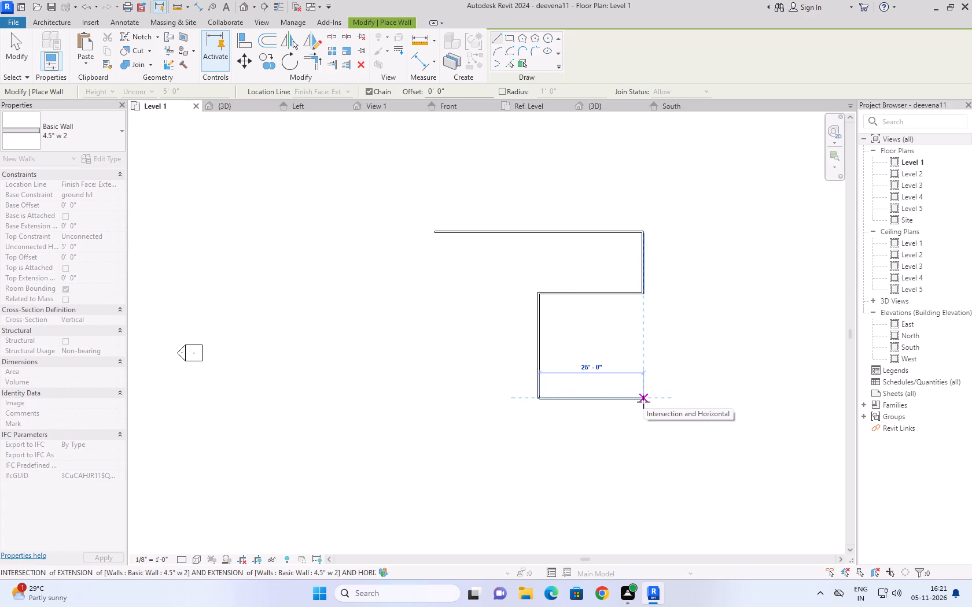
Close the wall outline with segments of about 50' east, 25' south, 75' west and 65' north to its start.
middle_drag(677, 403, 428, 344)
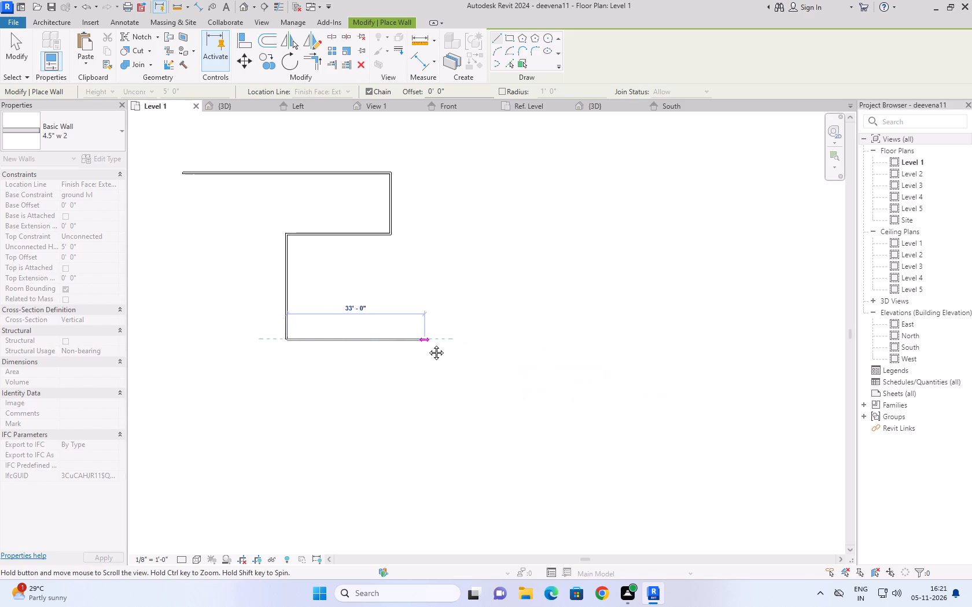
middle_drag(428, 344, 459, 376)
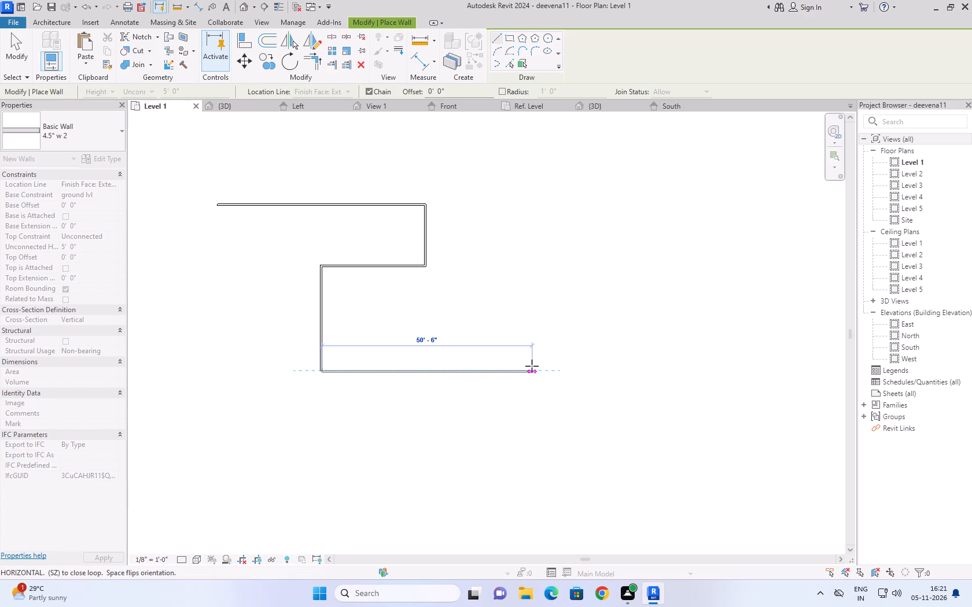
click(530, 365)
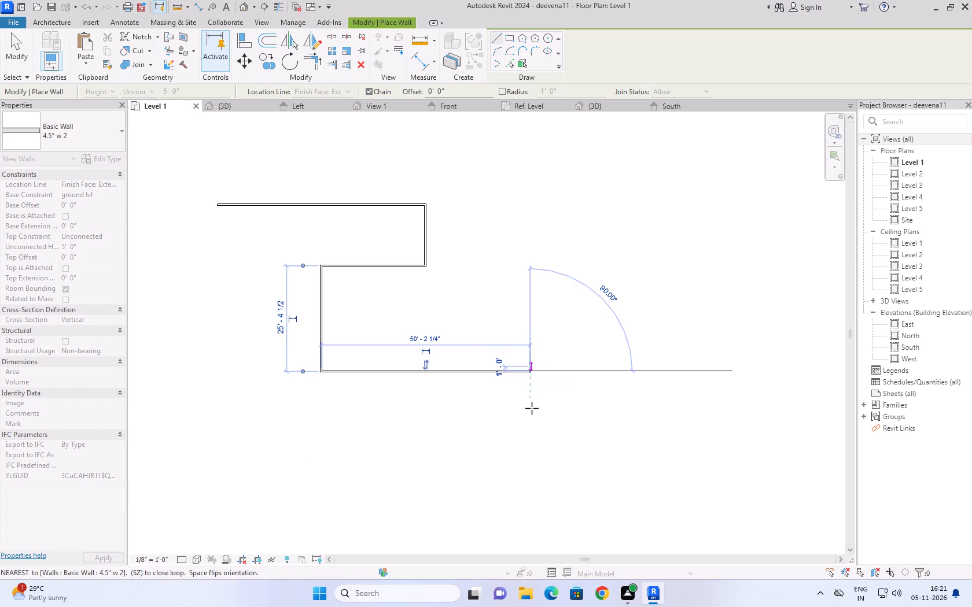
middle_drag(541, 435, 612, 261)
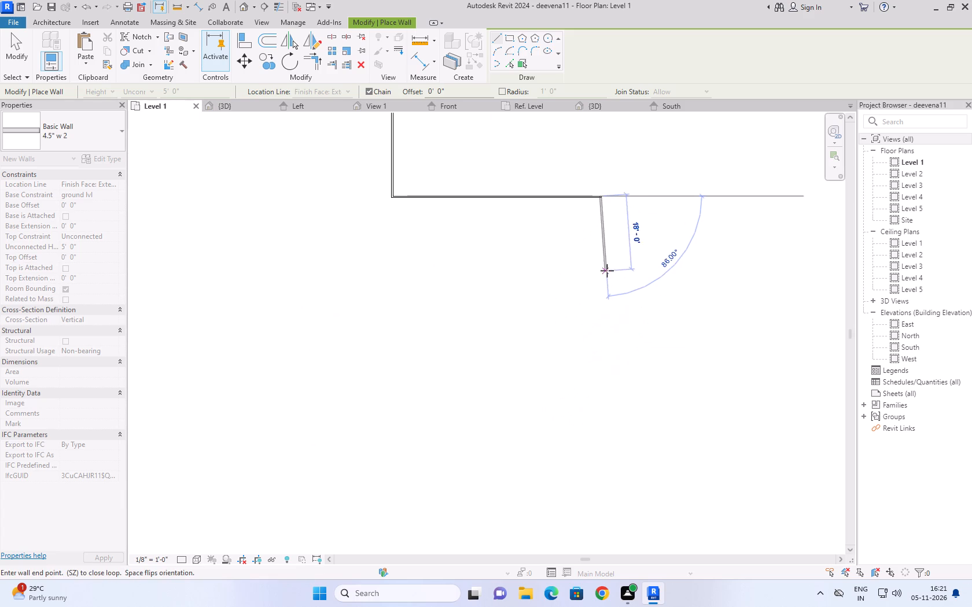
click(599, 300)
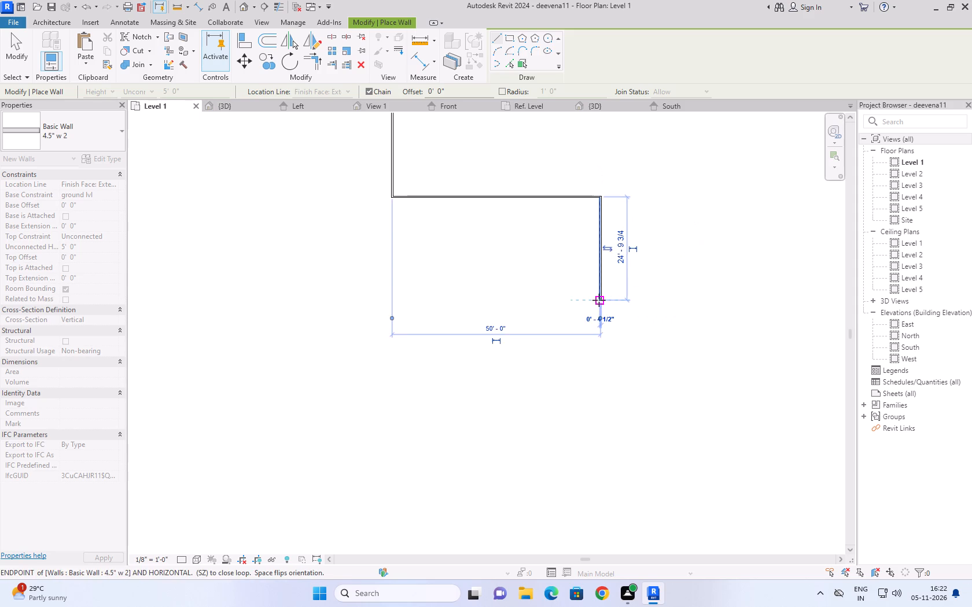
scroll(686, 312, down, 2)
middle_drag(686, 312, 636, 380)
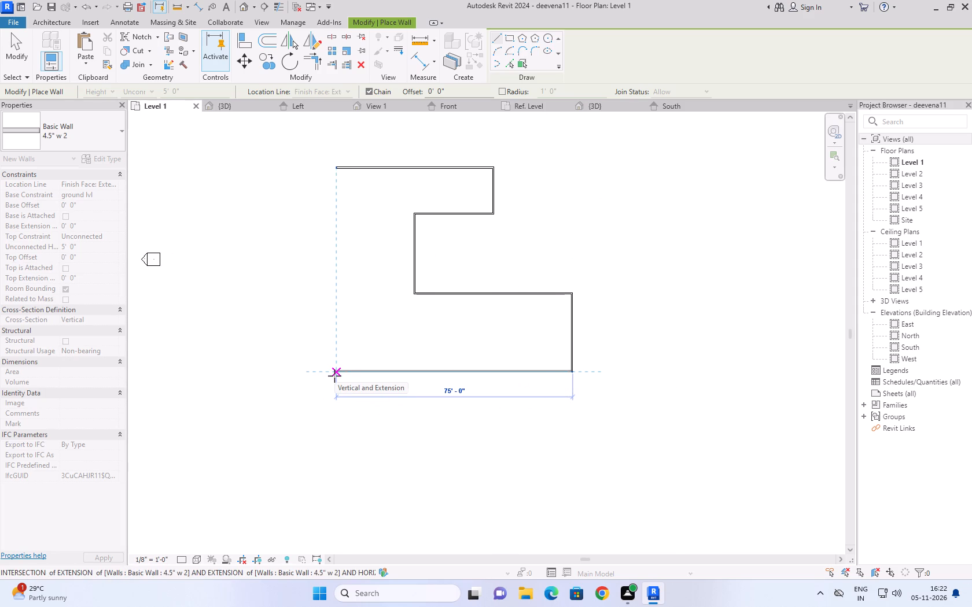
click(334, 376)
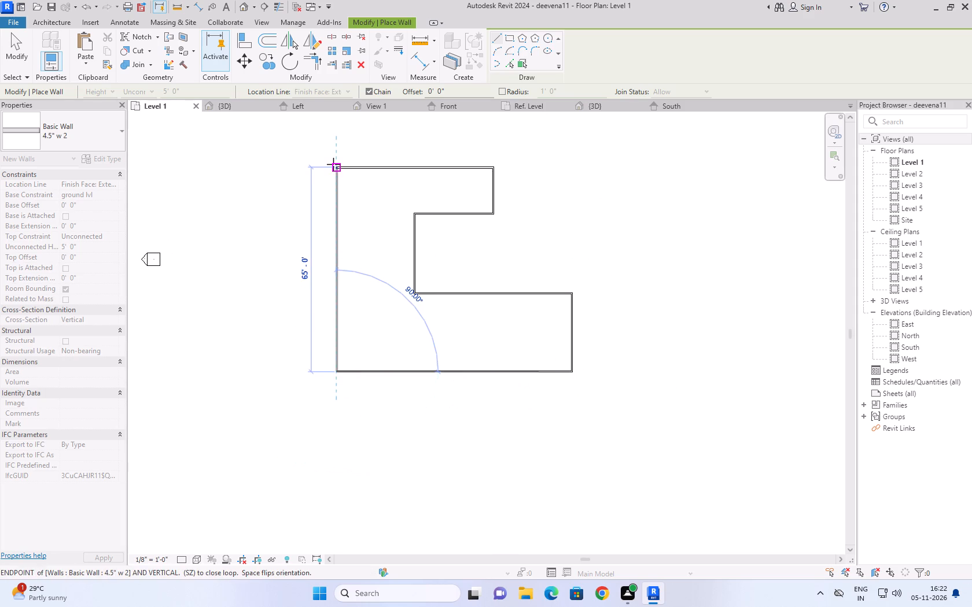
click(333, 164)
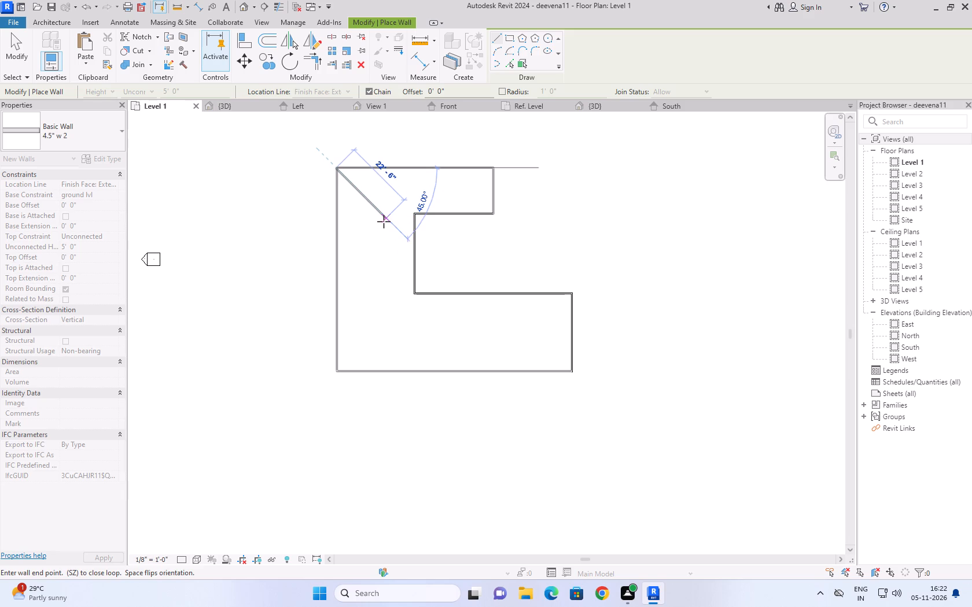
key(Escape)
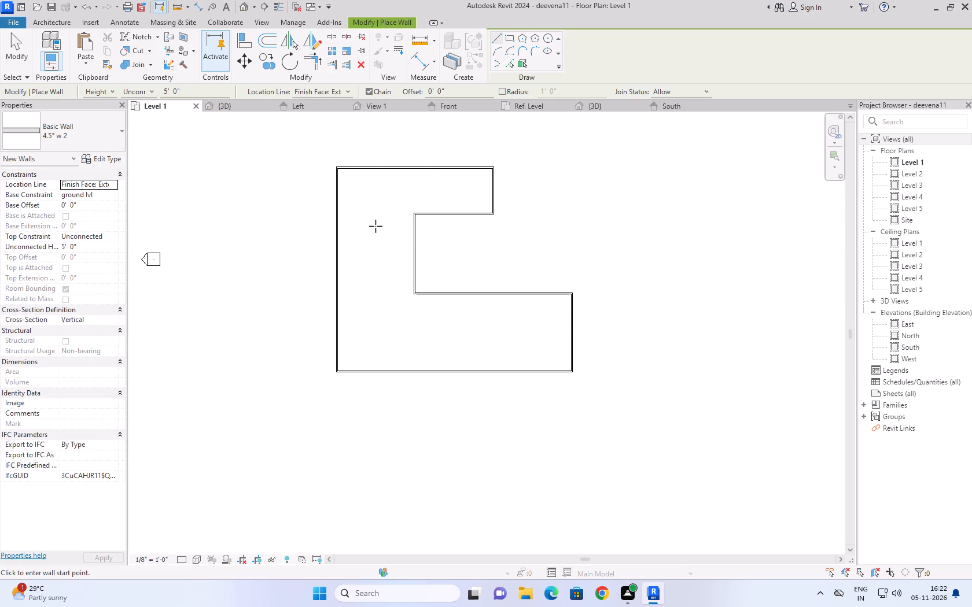
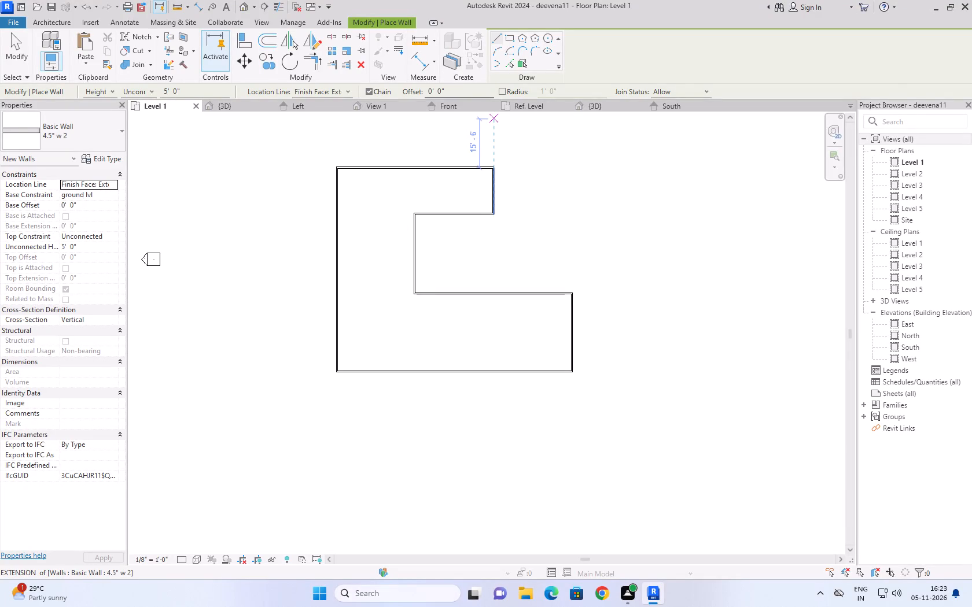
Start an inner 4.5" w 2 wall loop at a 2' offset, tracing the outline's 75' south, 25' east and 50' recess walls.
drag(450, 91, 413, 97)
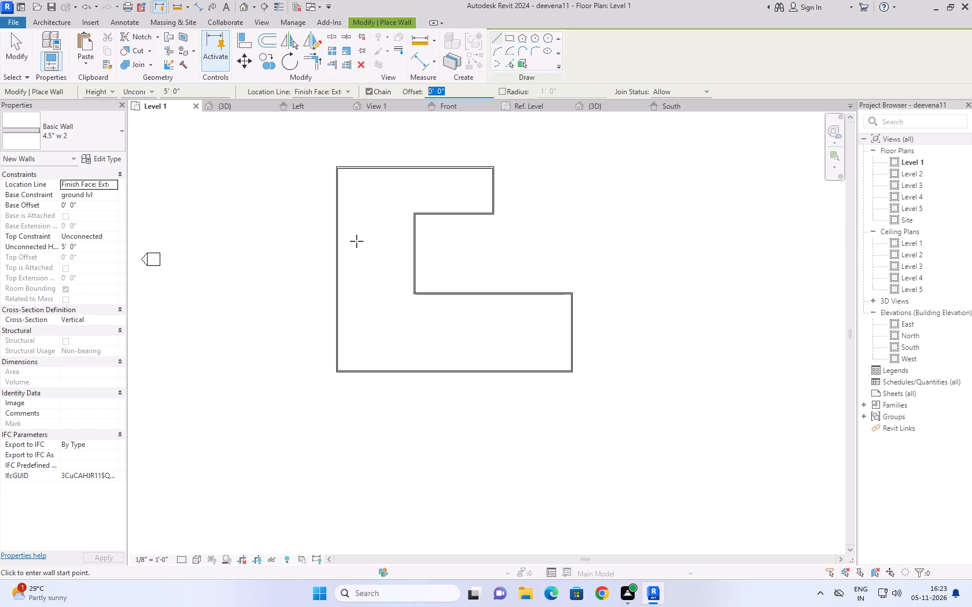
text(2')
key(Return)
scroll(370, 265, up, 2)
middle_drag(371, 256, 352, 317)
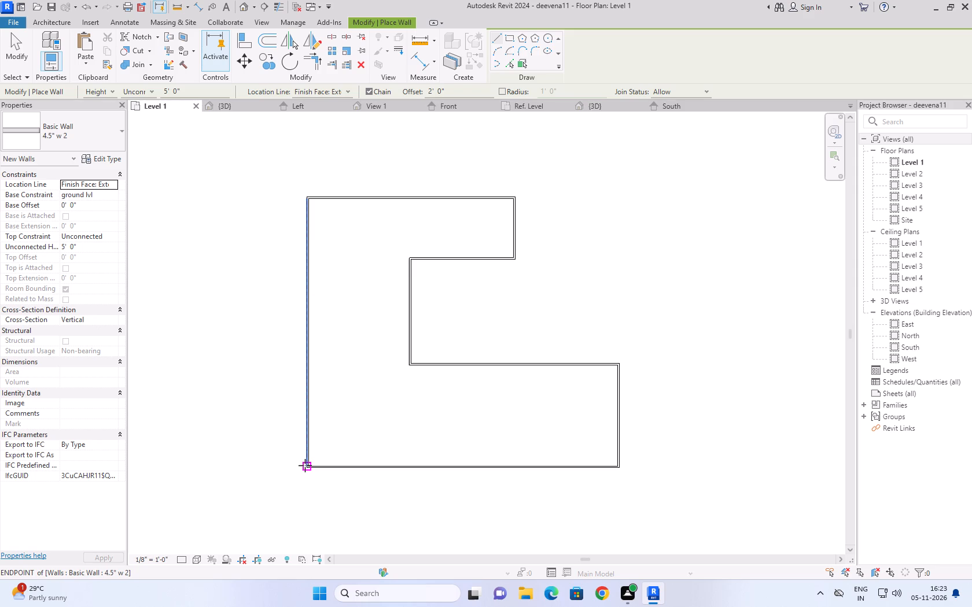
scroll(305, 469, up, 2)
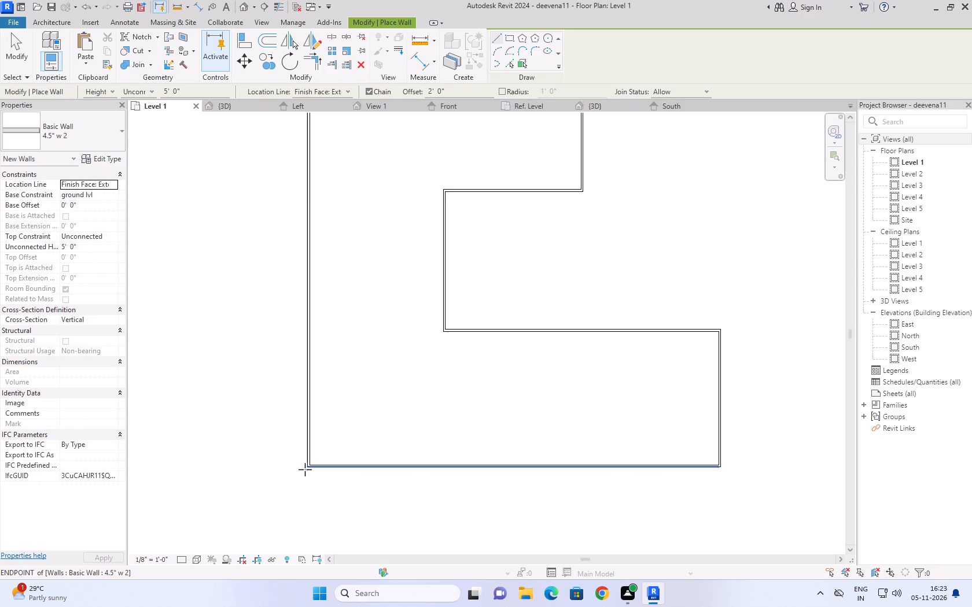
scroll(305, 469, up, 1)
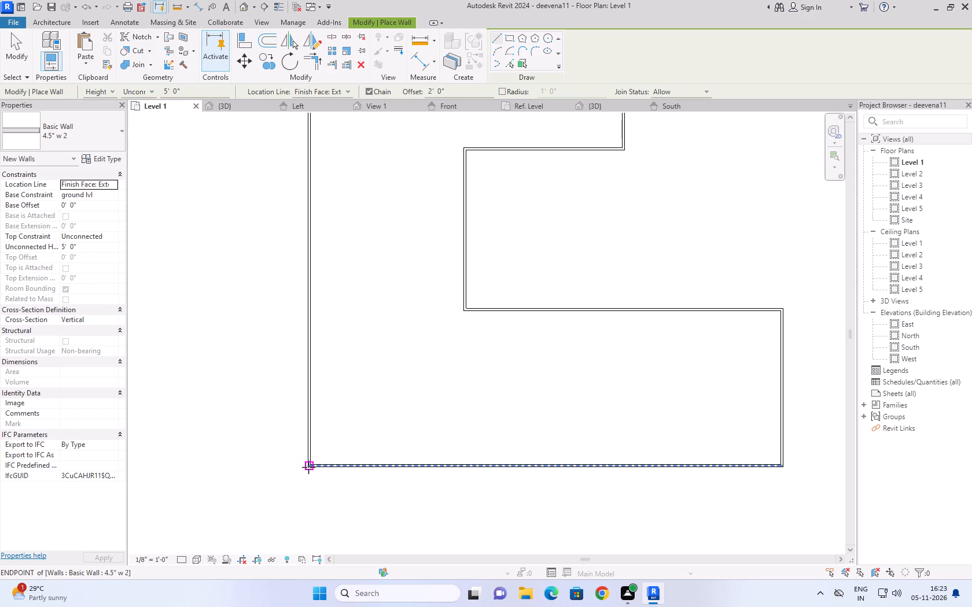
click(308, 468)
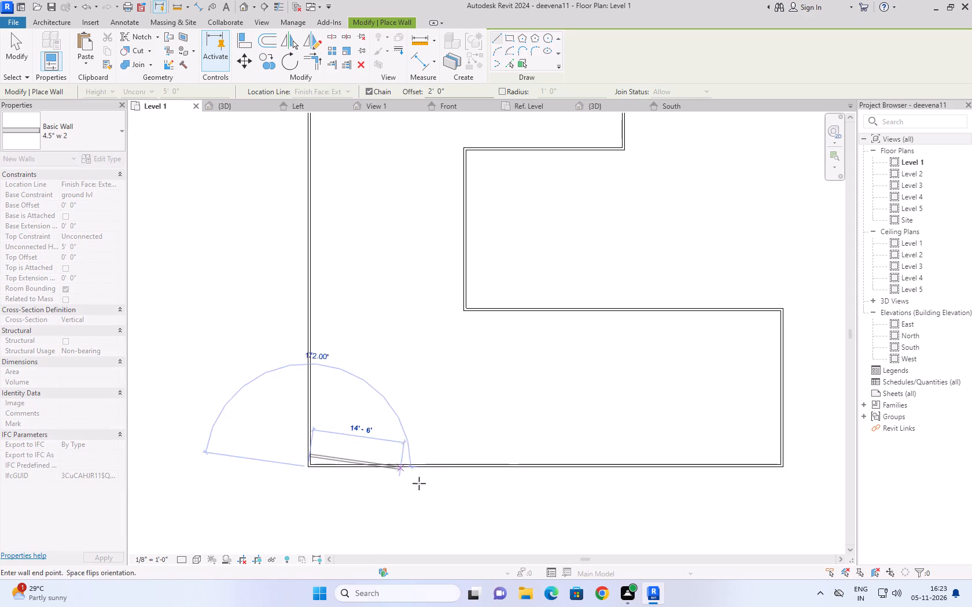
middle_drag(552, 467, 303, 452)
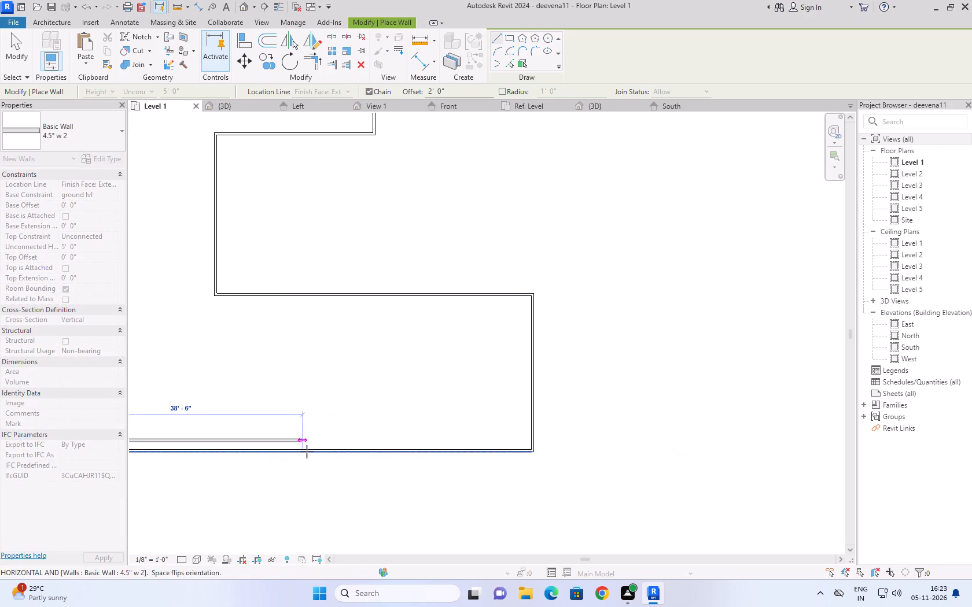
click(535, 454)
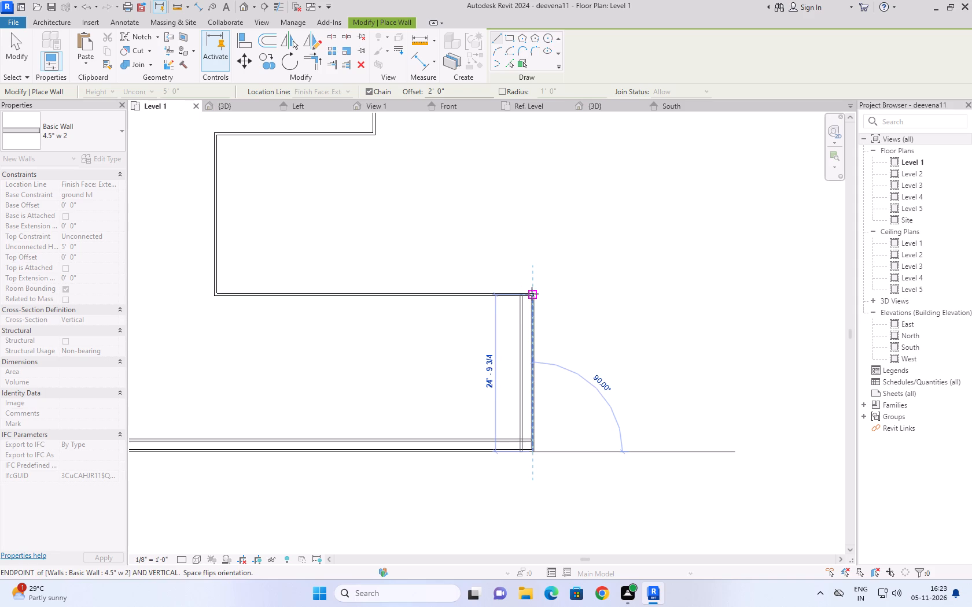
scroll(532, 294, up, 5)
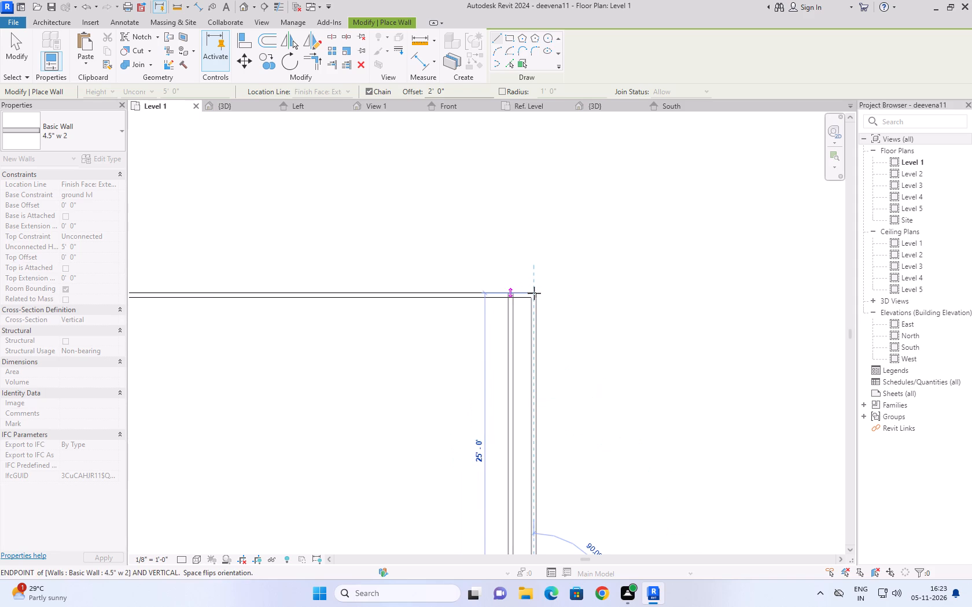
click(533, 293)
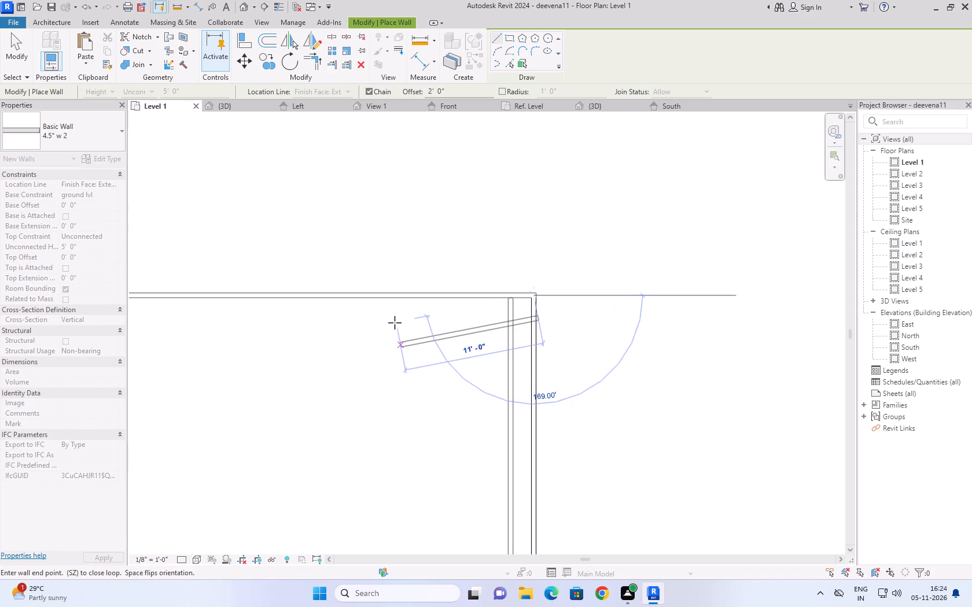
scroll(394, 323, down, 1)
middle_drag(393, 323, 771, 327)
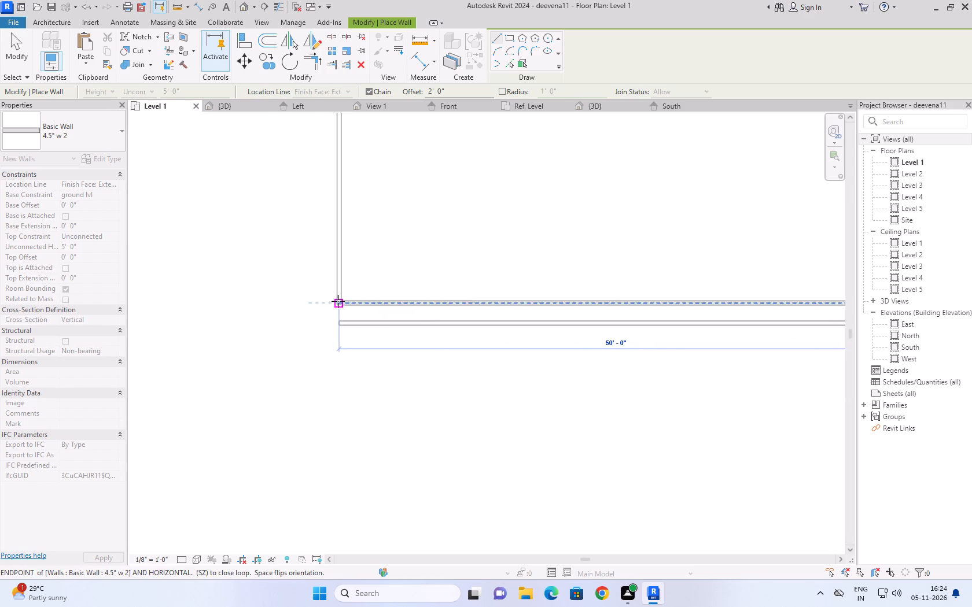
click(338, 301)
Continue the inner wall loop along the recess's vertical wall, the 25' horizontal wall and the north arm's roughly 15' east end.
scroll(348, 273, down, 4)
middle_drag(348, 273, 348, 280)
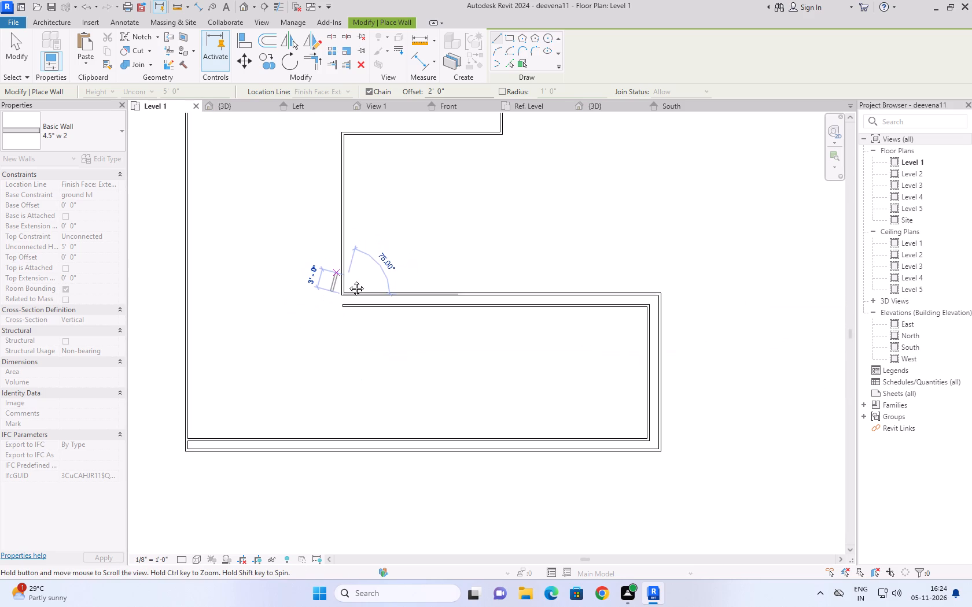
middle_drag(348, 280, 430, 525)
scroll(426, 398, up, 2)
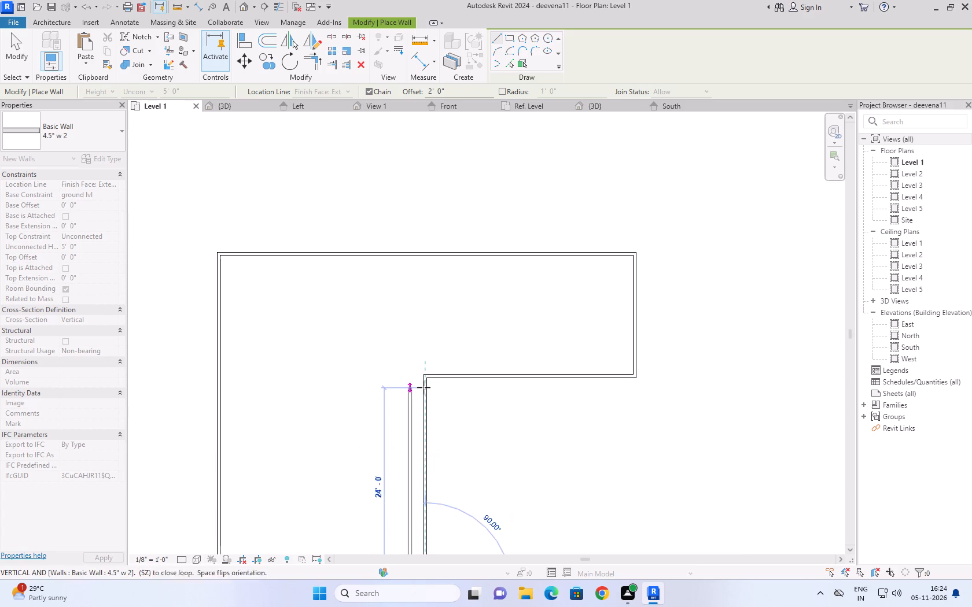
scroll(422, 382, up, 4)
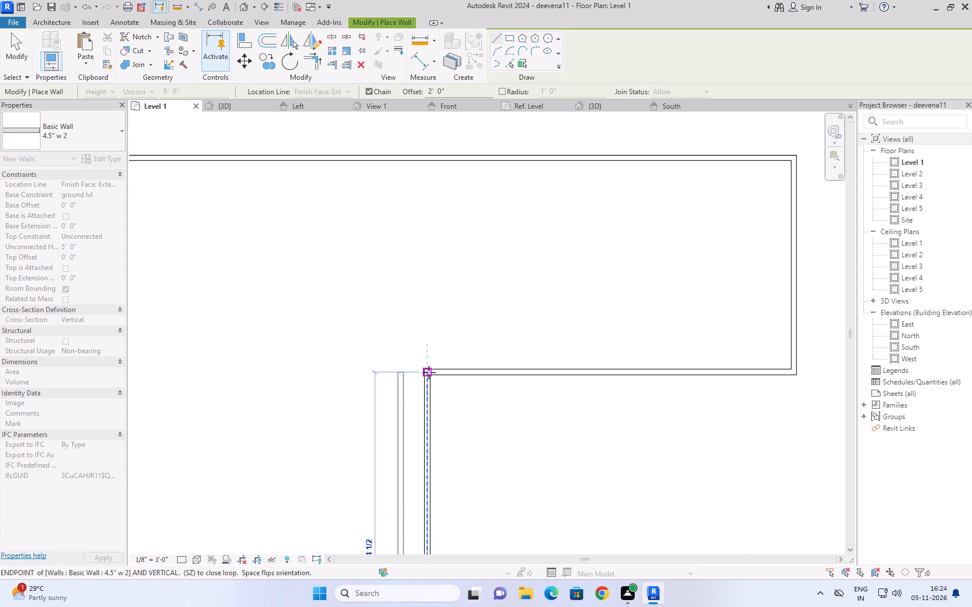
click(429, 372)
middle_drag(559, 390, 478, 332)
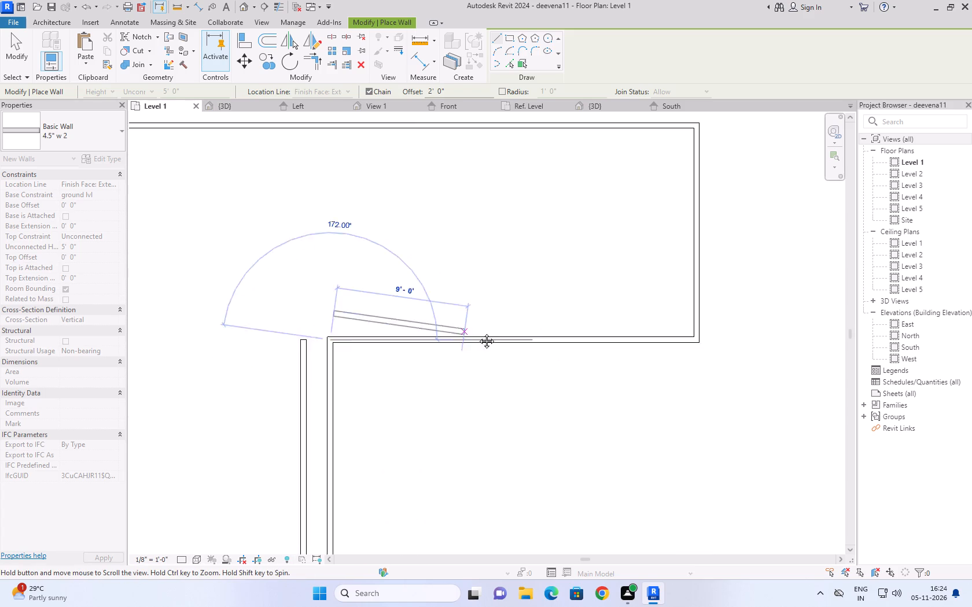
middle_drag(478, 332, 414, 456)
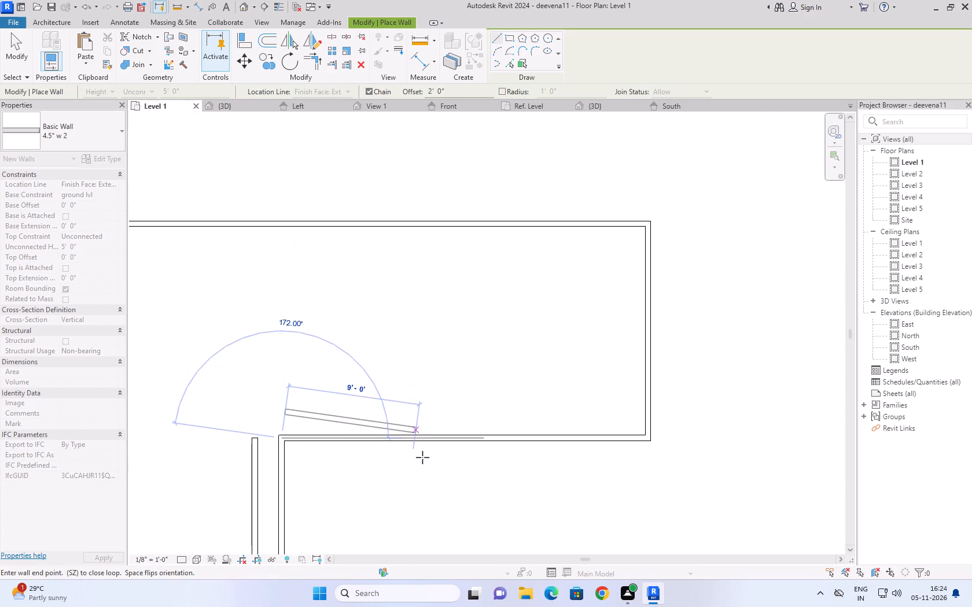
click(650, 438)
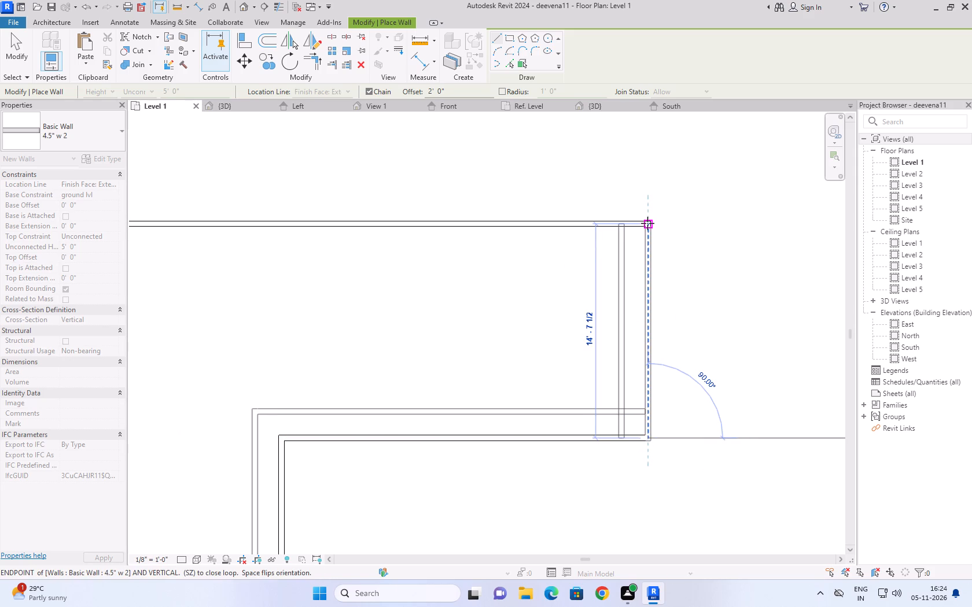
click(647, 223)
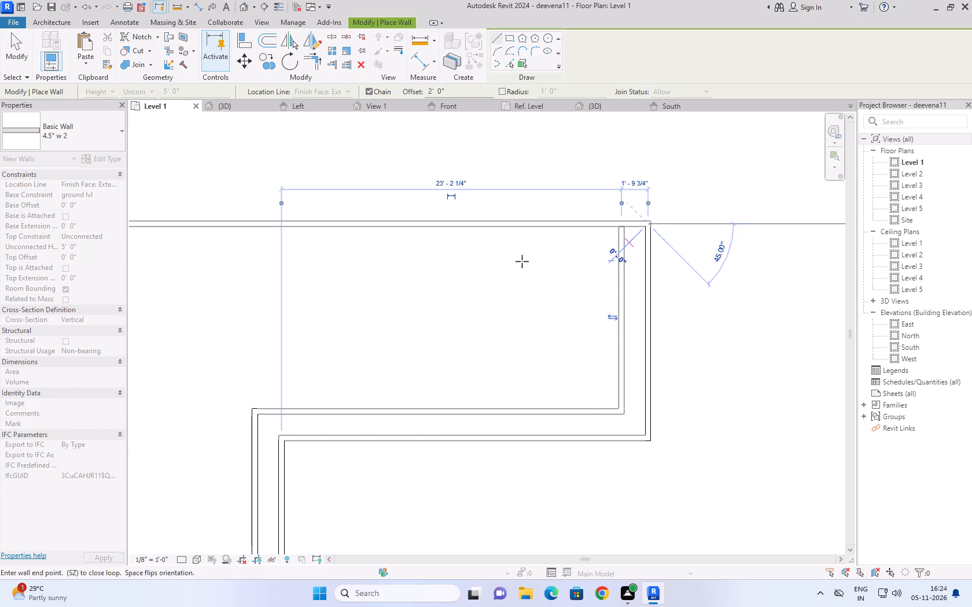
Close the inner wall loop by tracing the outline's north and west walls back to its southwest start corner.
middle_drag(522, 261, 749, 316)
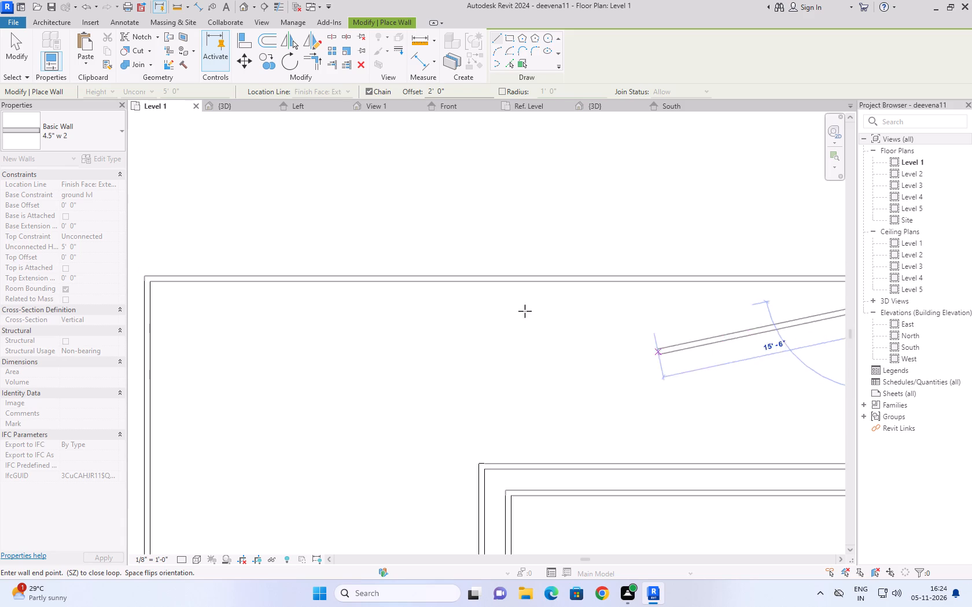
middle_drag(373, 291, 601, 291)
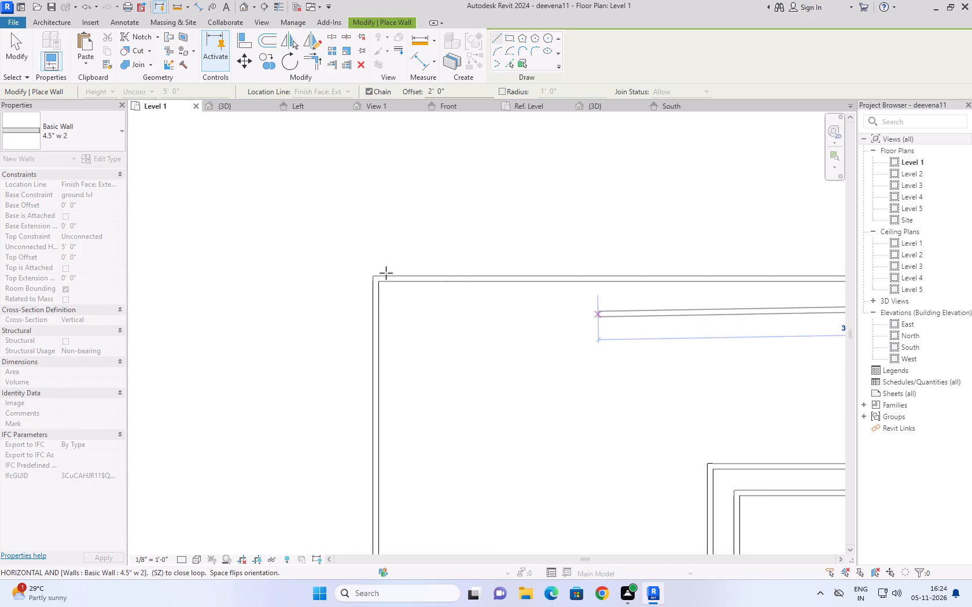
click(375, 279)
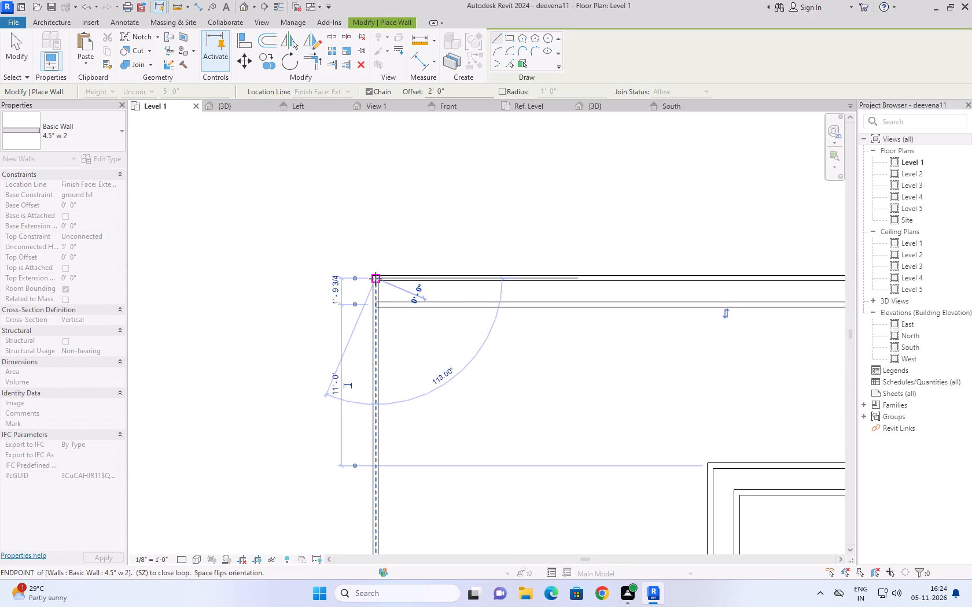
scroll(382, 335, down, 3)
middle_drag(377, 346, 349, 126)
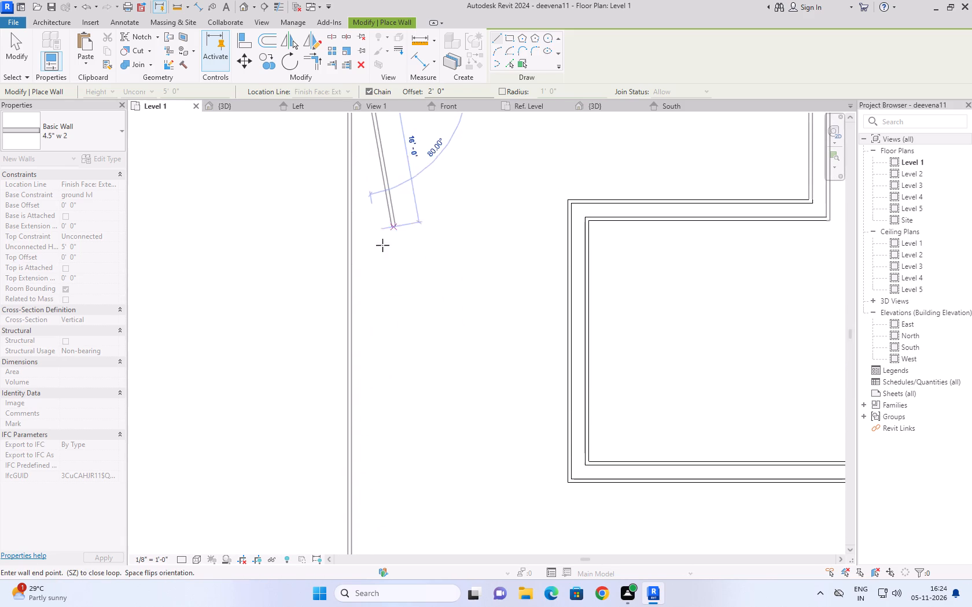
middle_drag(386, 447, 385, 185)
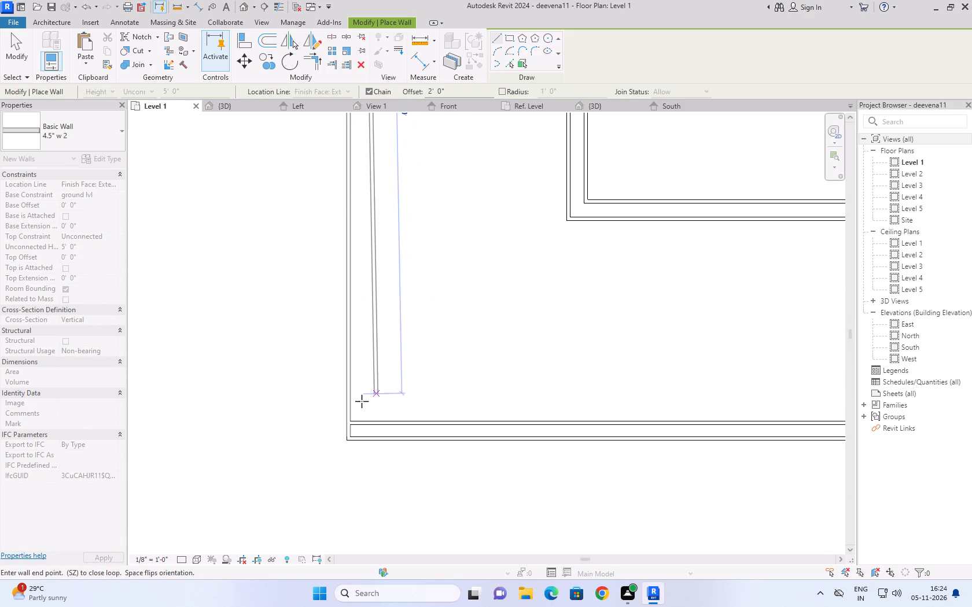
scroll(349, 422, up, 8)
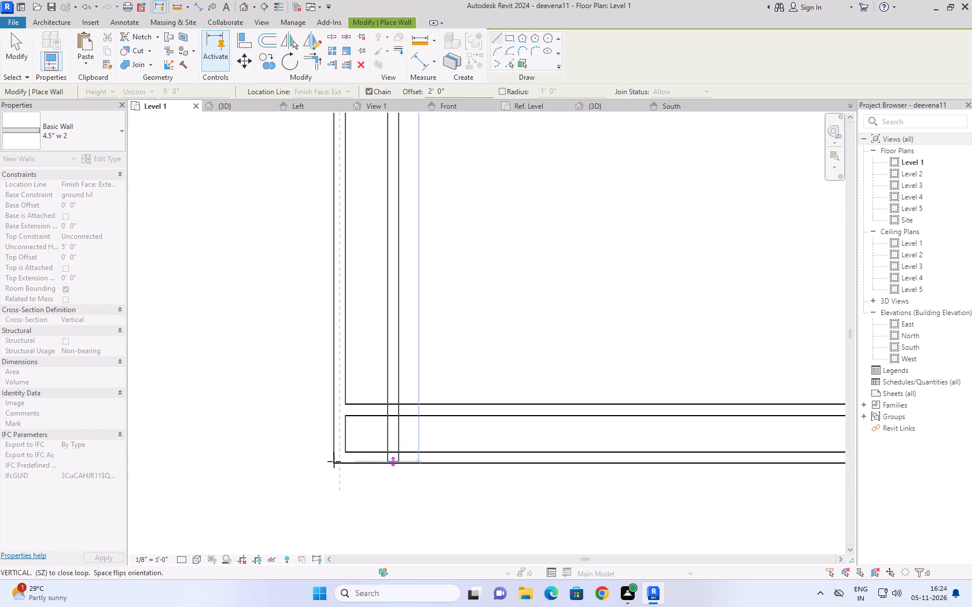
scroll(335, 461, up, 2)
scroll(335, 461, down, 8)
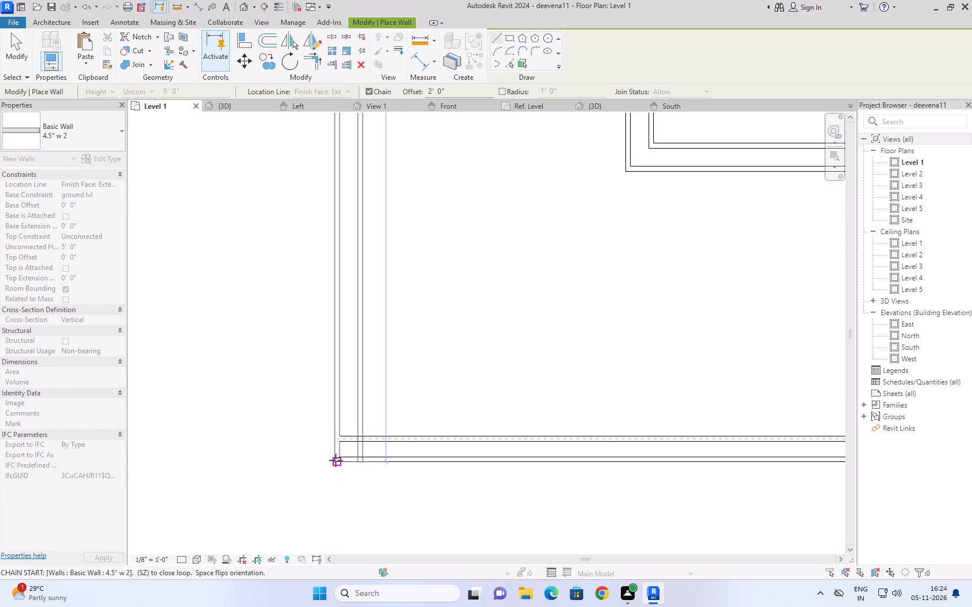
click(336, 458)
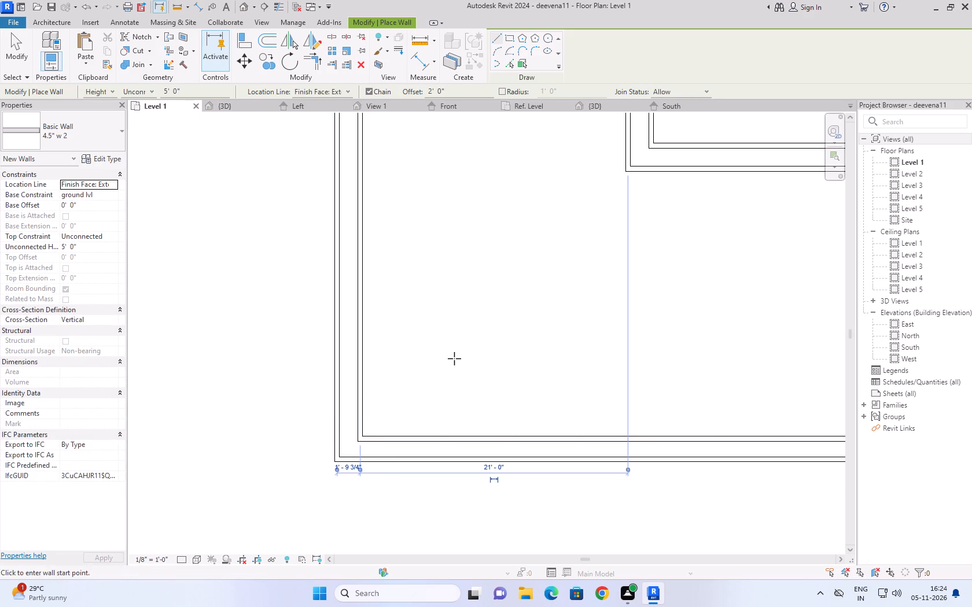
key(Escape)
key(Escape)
Delete all walls of the double C-shaped outline east of the floor plans.
scroll(436, 357, down, 3)
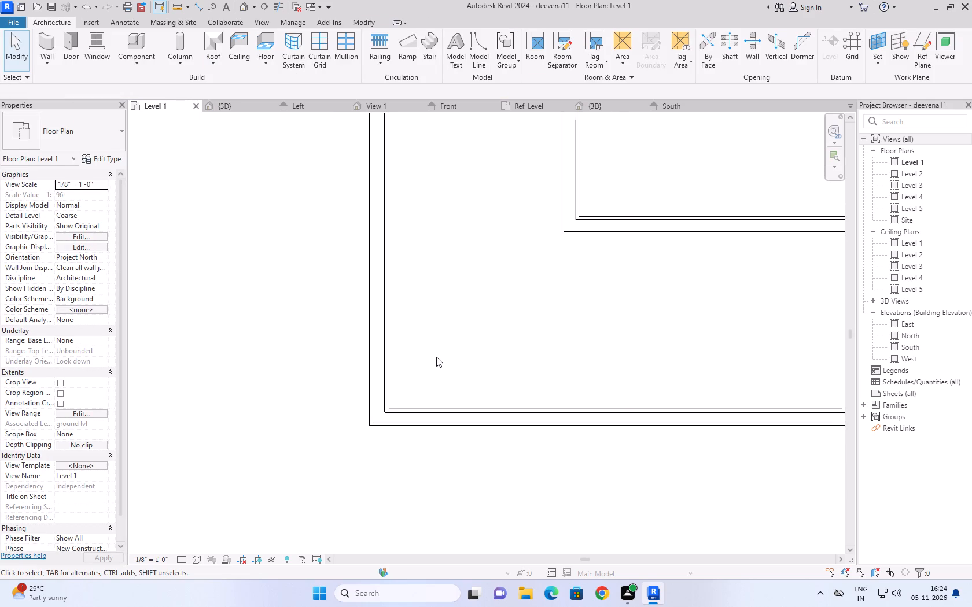
scroll(436, 357, down, 12)
scroll(428, 362, up, 2)
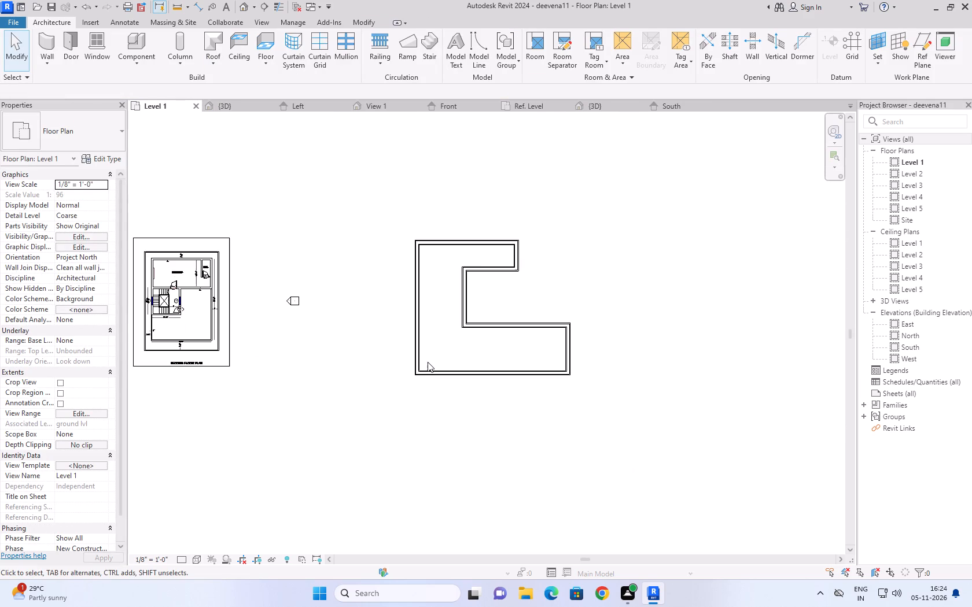
drag(643, 213, 401, 472)
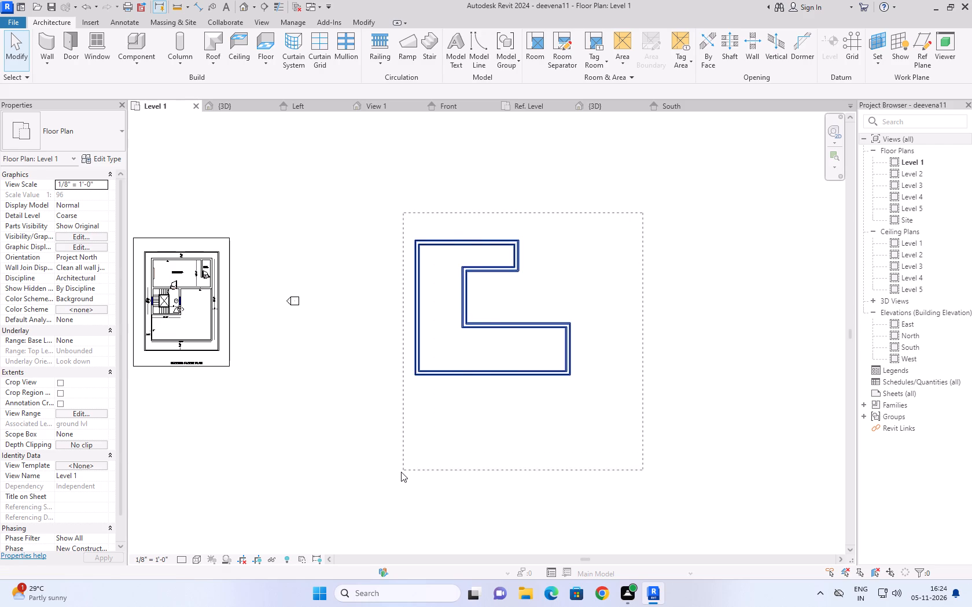
drag(401, 472, 400, 473)
key(Delete)
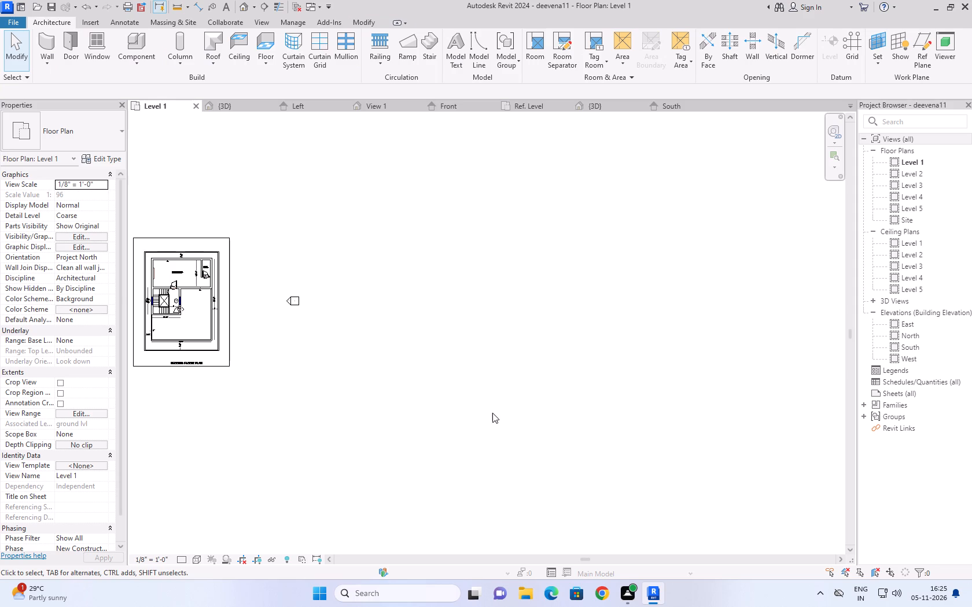
Move the East elevation marker west, close to the border of the second floor plan.
scroll(554, 343, down, 1)
scroll(369, 309, up, 7)
middle_drag(362, 273, 598, 261)
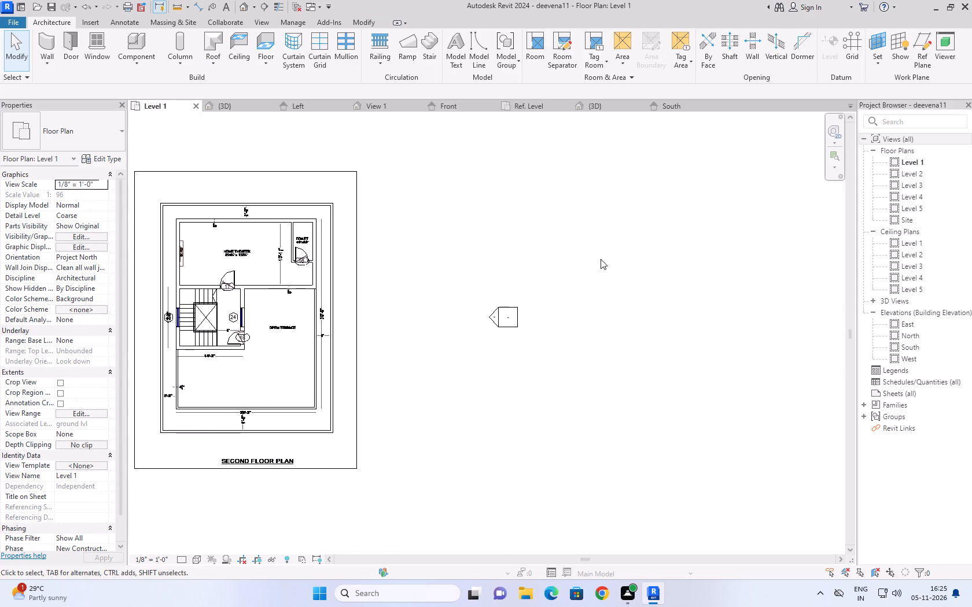
scroll(602, 256, down, 2)
middle_drag(602, 256, 414, 265)
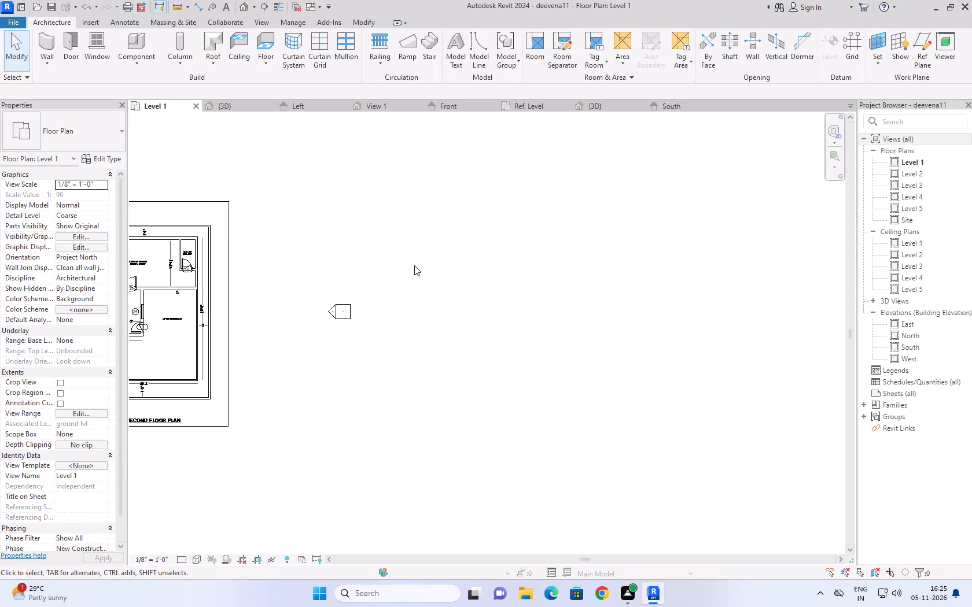
drag(461, 233, 296, 416)
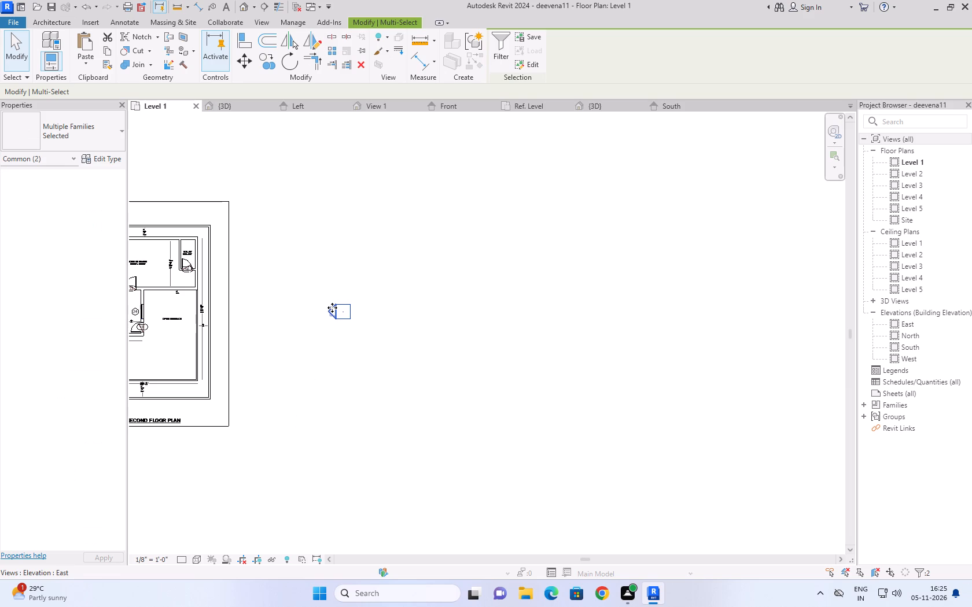
drag(332, 308, 253, 303)
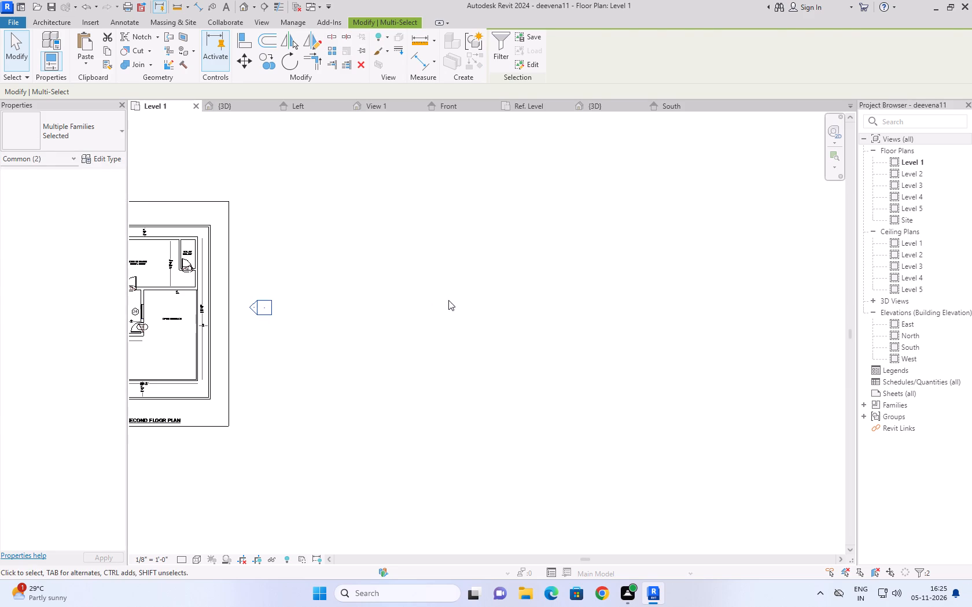
click(448, 300)
scroll(583, 277, down, 7)
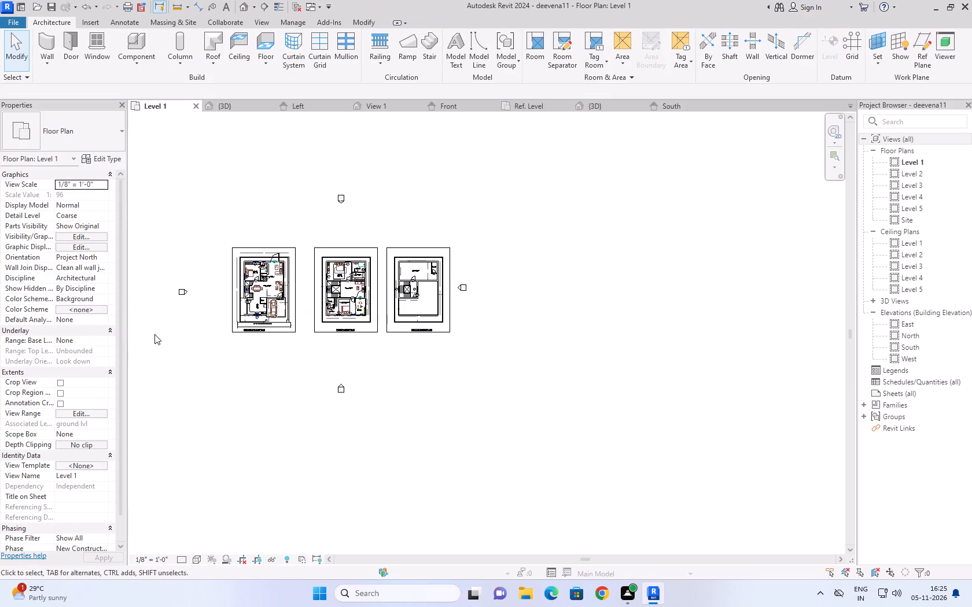
Move the West elevation marker east, close to the border of the ground floor plan.
scroll(172, 334, up, 1)
middle_drag(219, 336, 387, 402)
scroll(387, 402, up, 3)
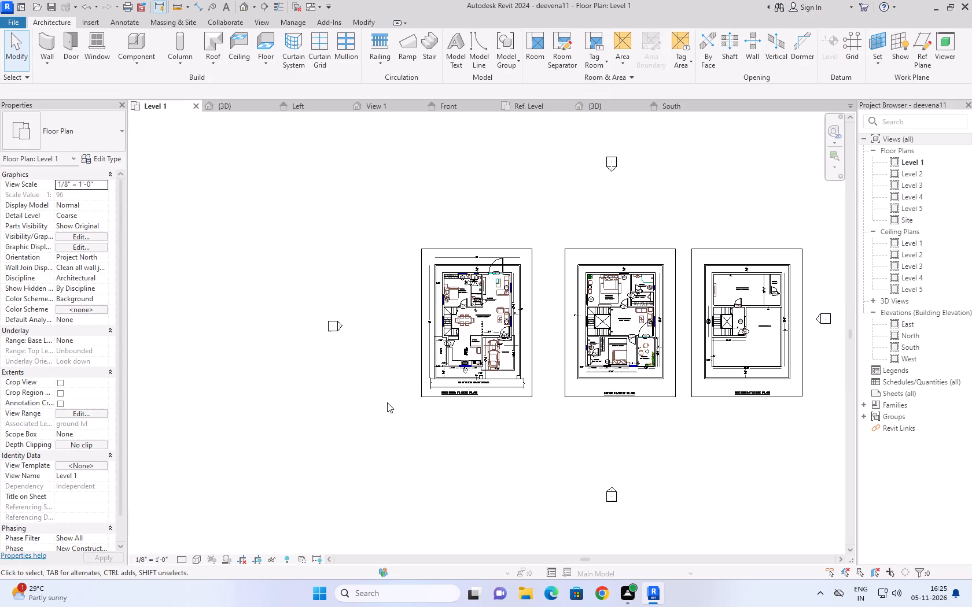
drag(356, 291, 292, 377)
scroll(372, 342, up, 4)
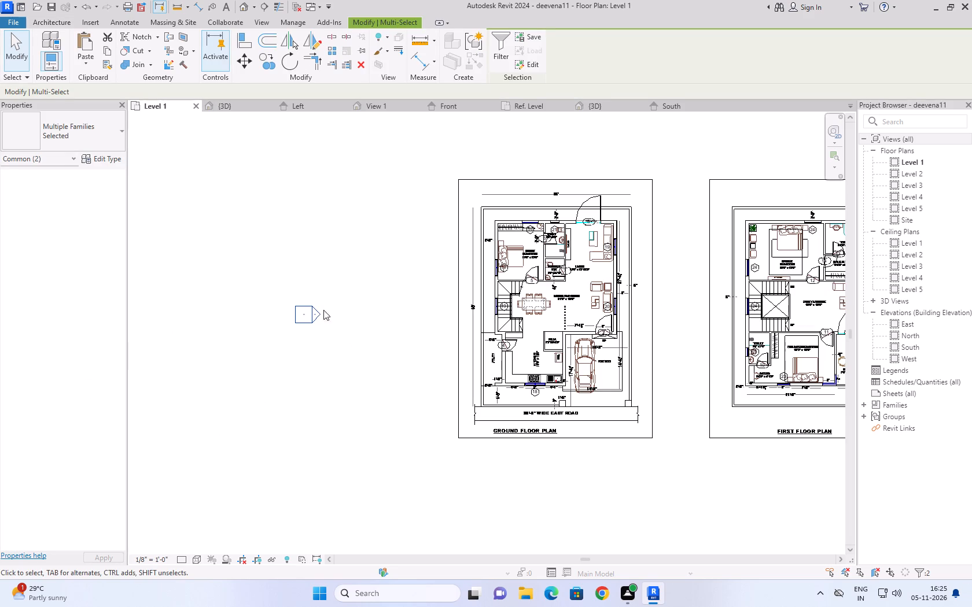
drag(318, 312, 440, 303)
scroll(320, 293, down, 7)
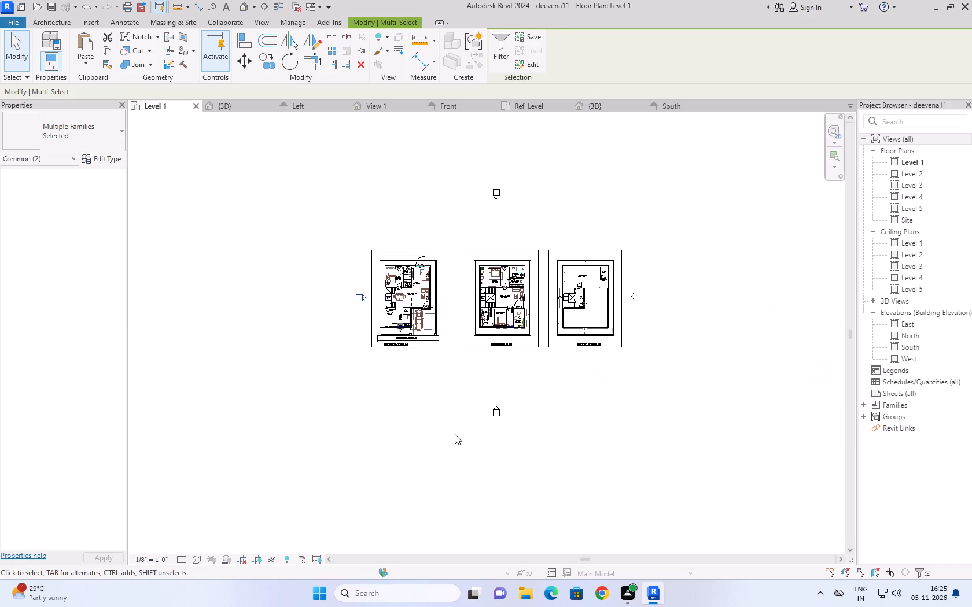
click(455, 432)
Move the North elevation marker south, close to the upper border of the first floor plan.
scroll(486, 155, up, 4)
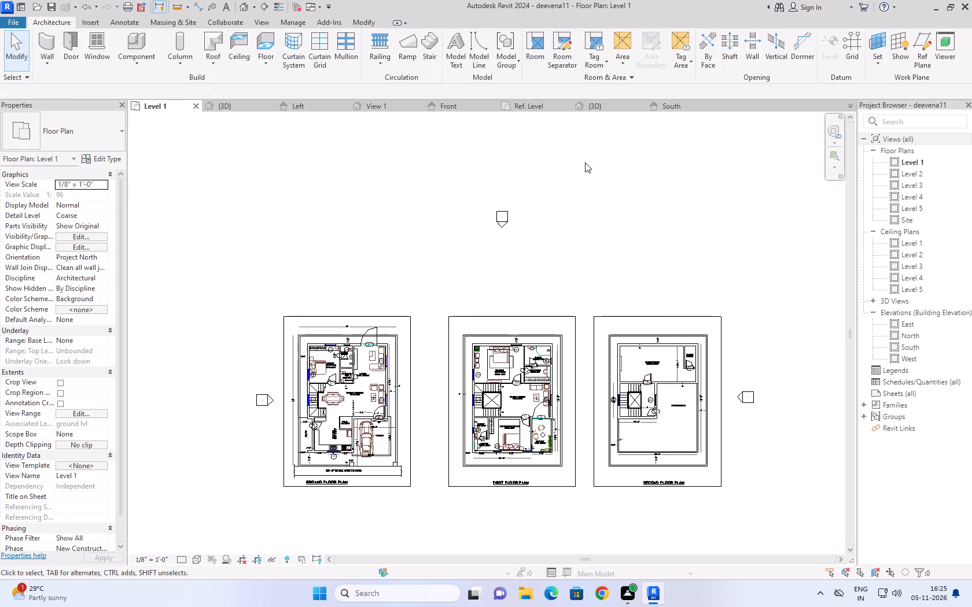
drag(585, 162, 456, 269)
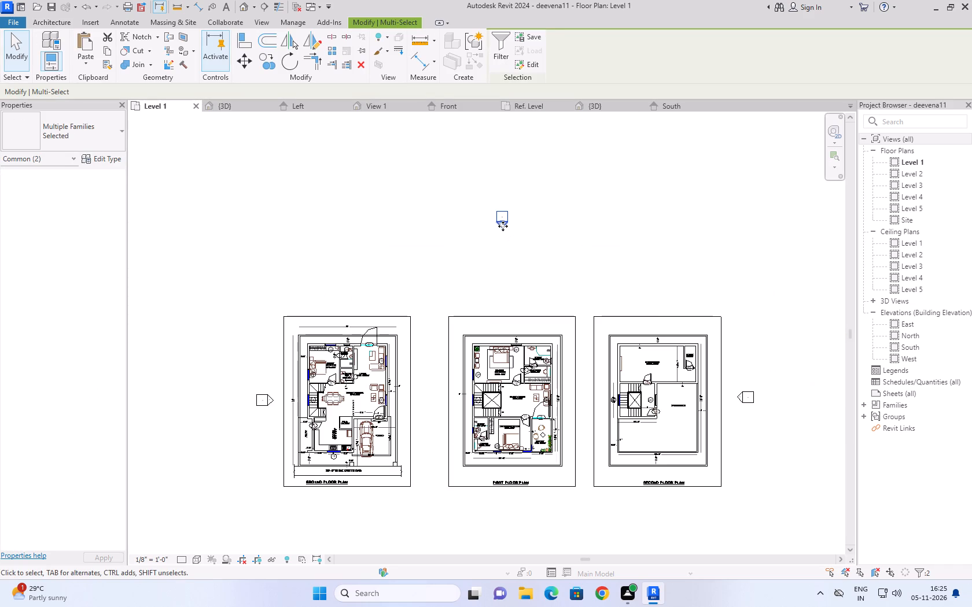
drag(503, 226, 500, 288)
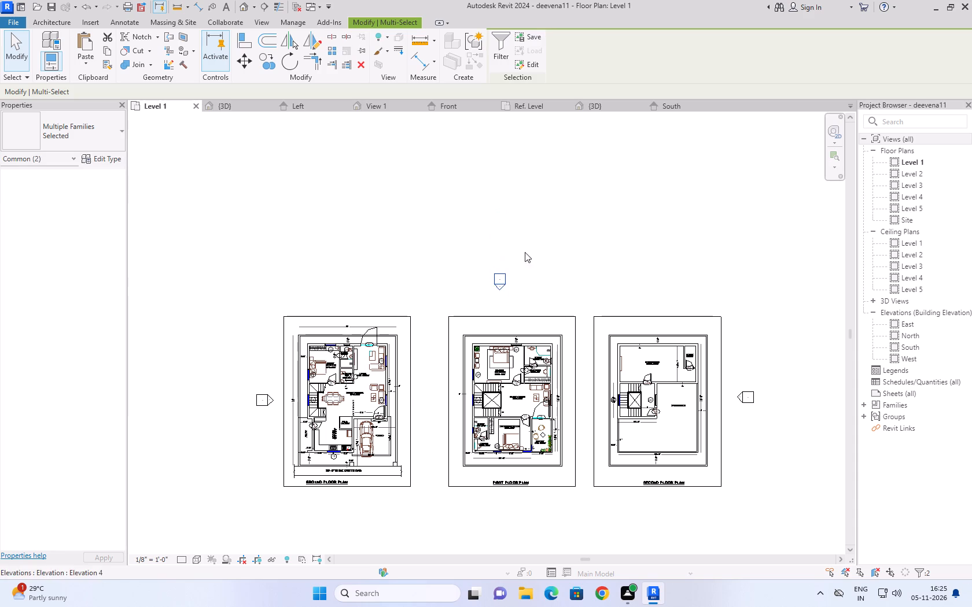
click(540, 242)
Move the South elevation marker north, just below the border of the first floor plan.
scroll(505, 206, down, 4)
scroll(511, 447, up, 2)
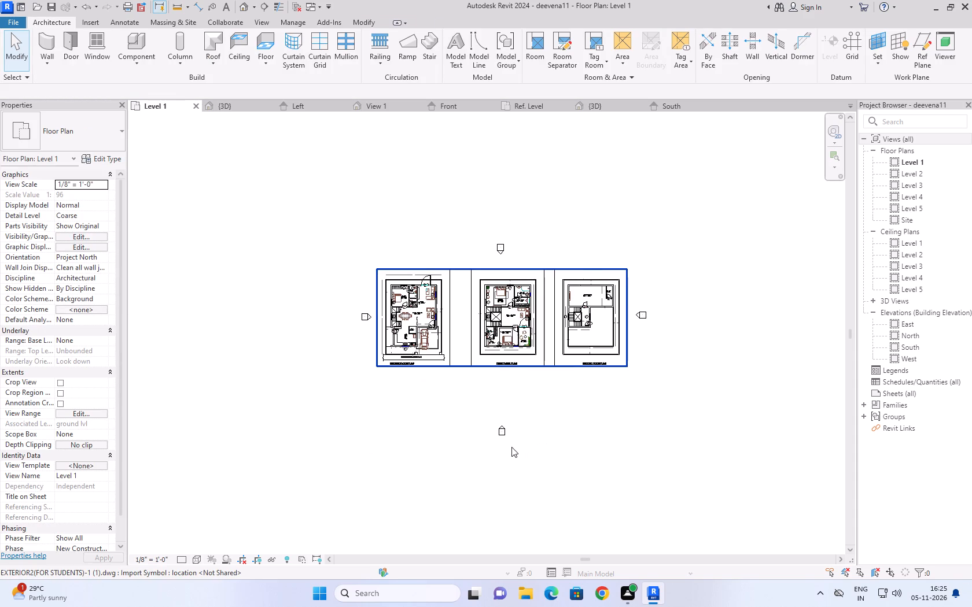
scroll(511, 447, up, 4)
drag(519, 361, 452, 445)
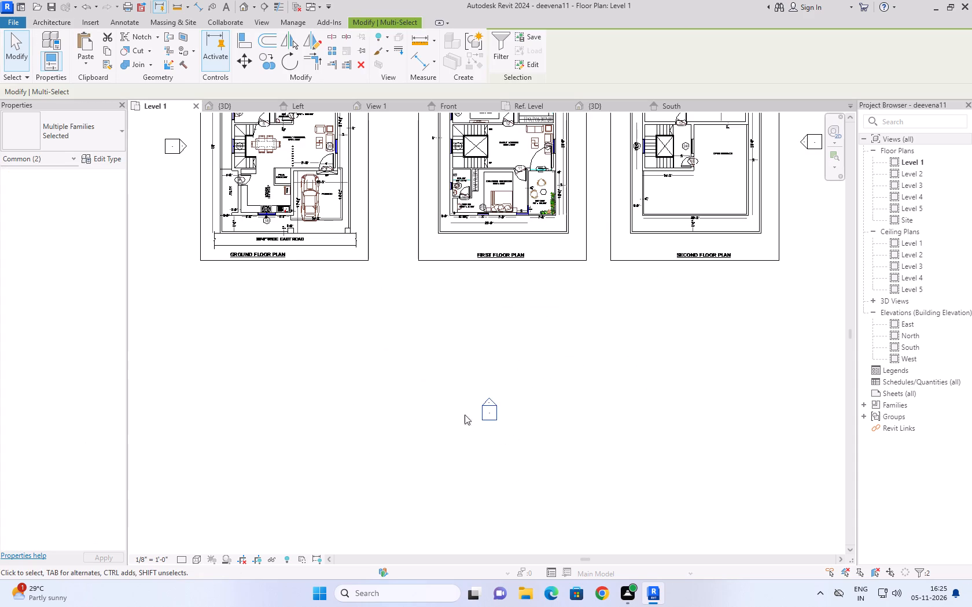
drag(487, 399, 483, 287)
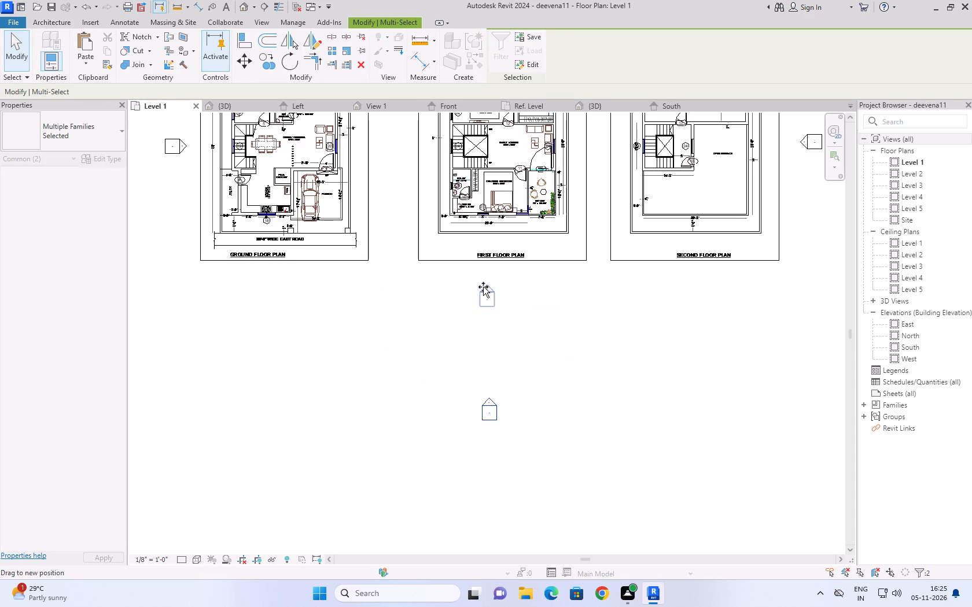
drag(483, 287, 476, 297)
click(571, 375)
scroll(566, 375, down, 7)
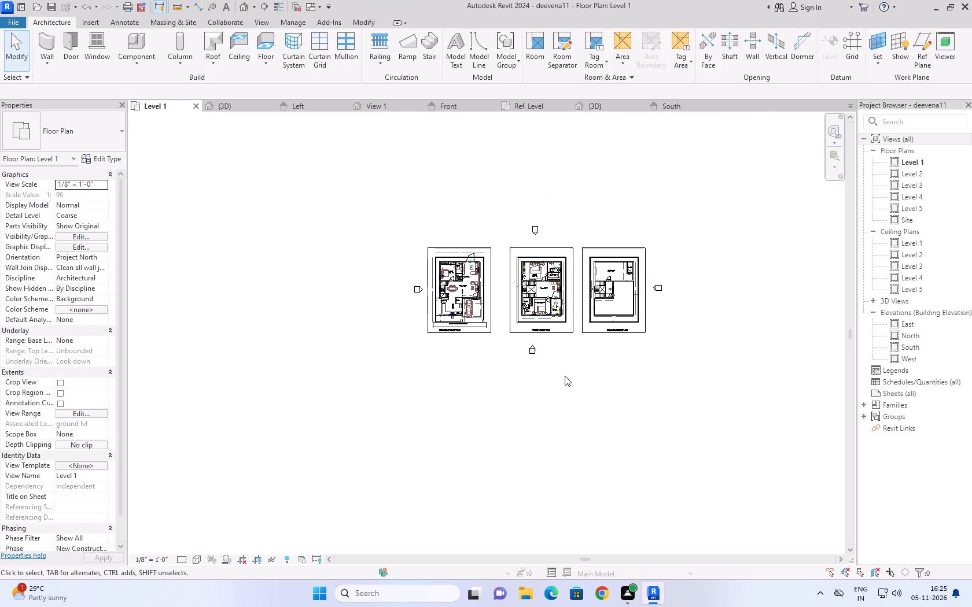
Shift the South elevation marker slightly east, in line with the North elevation marker.
scroll(710, 347, up, 2)
middle_drag(705, 345, 477, 384)
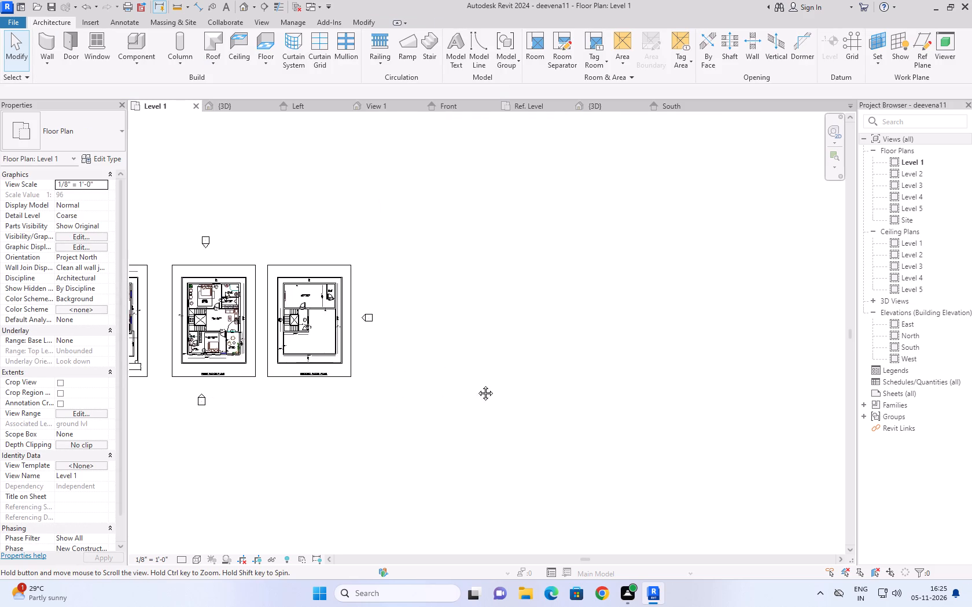
middle_drag(477, 384, 546, 365)
drag(331, 365, 274, 413)
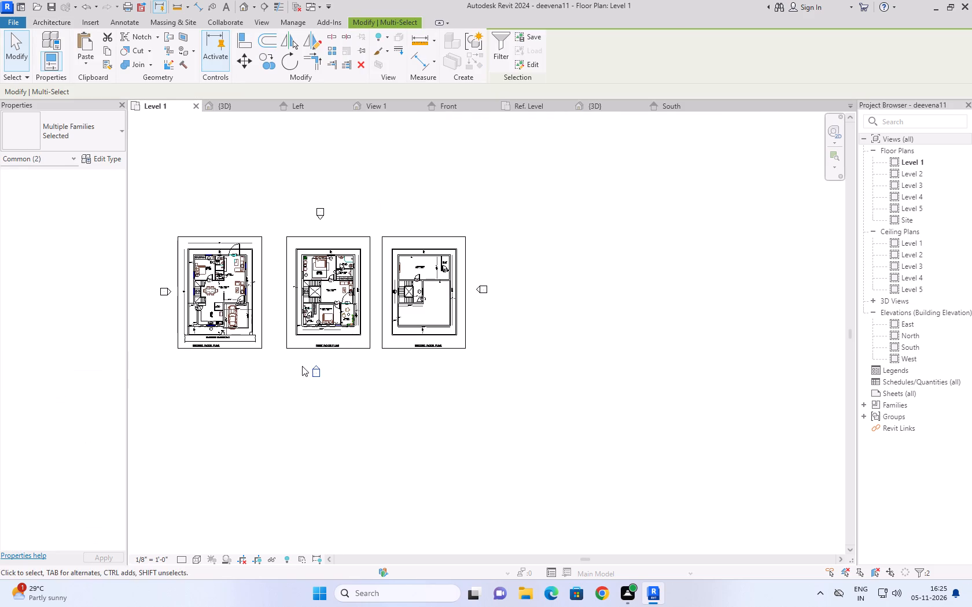
click(314, 365)
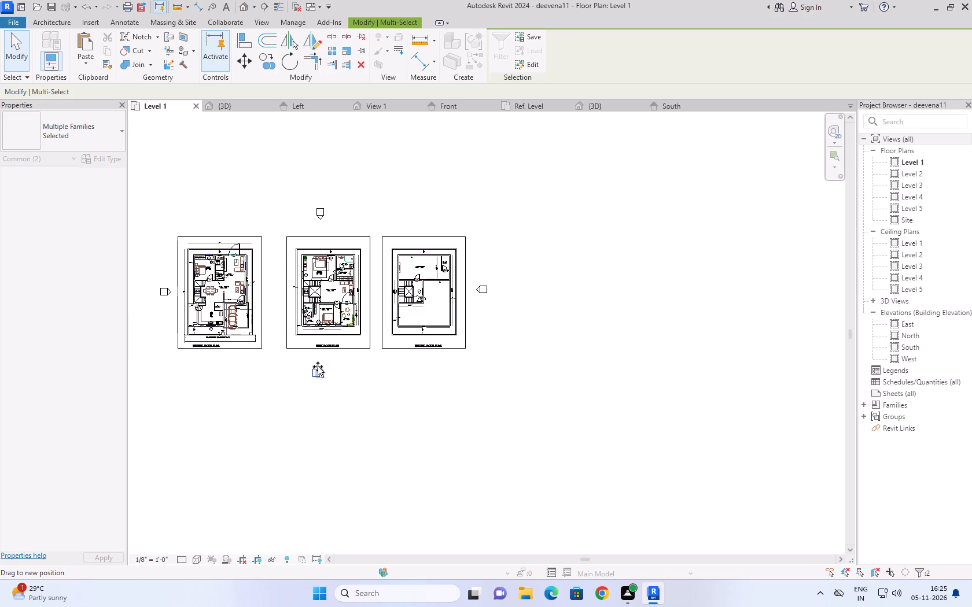
click(376, 407)
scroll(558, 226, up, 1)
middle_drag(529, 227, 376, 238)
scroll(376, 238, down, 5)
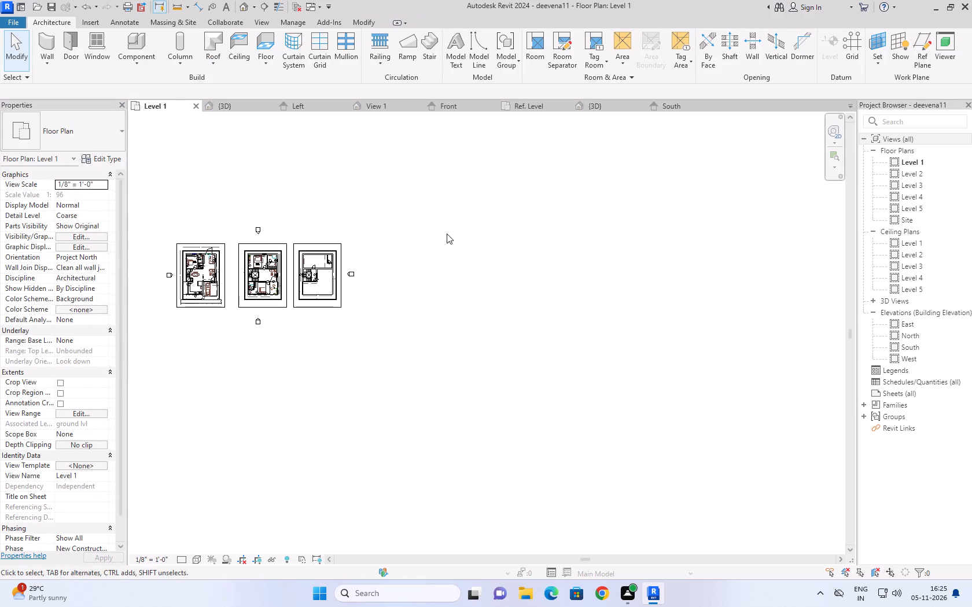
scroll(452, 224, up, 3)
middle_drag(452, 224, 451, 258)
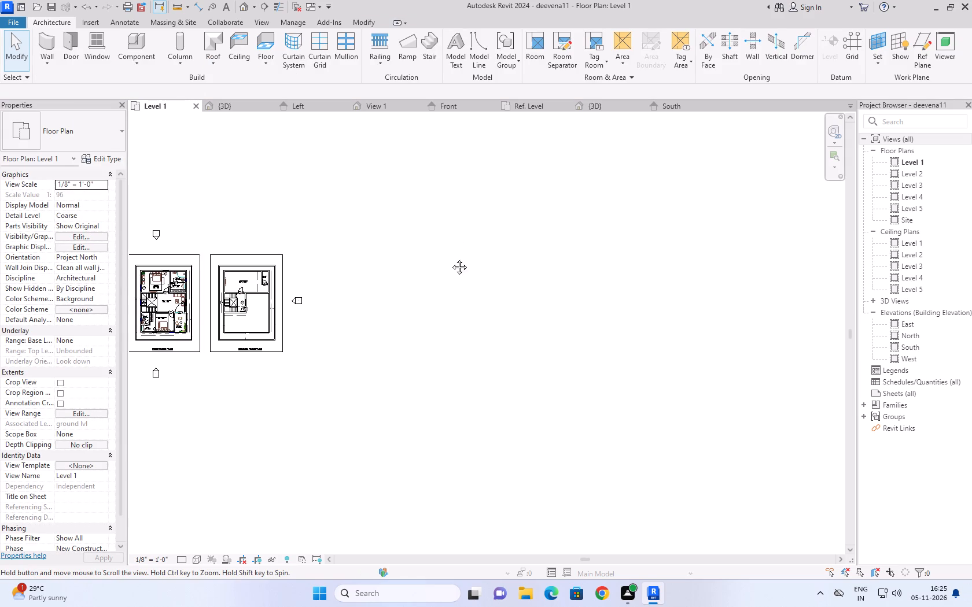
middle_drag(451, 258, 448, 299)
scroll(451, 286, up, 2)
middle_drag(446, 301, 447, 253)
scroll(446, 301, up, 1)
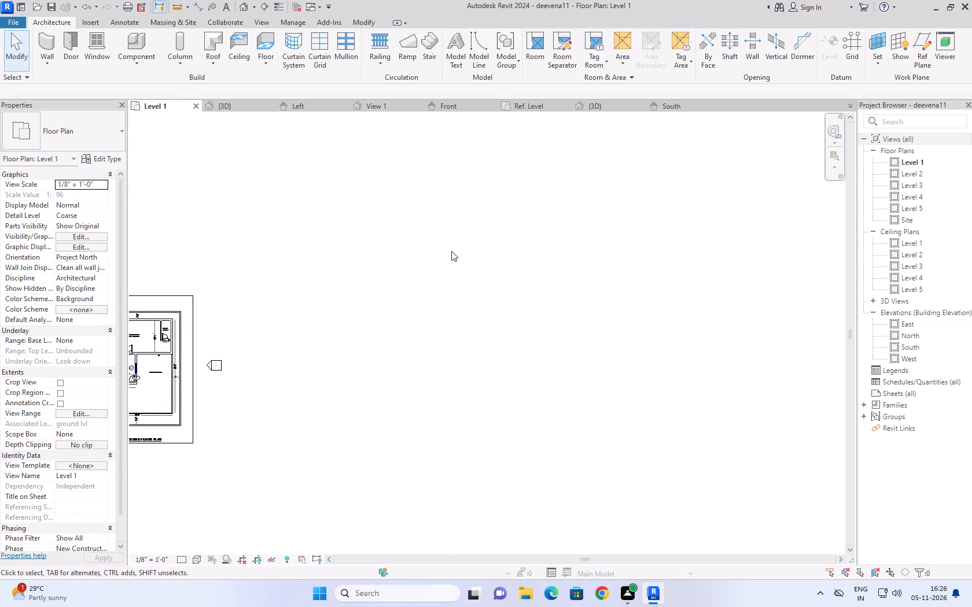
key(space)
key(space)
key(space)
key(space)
Draw a vertical 50' architectural wall of type 4.5" w 2 northward in the empty area northeast of the second floor plan.
scroll(447, 214, down, 1)
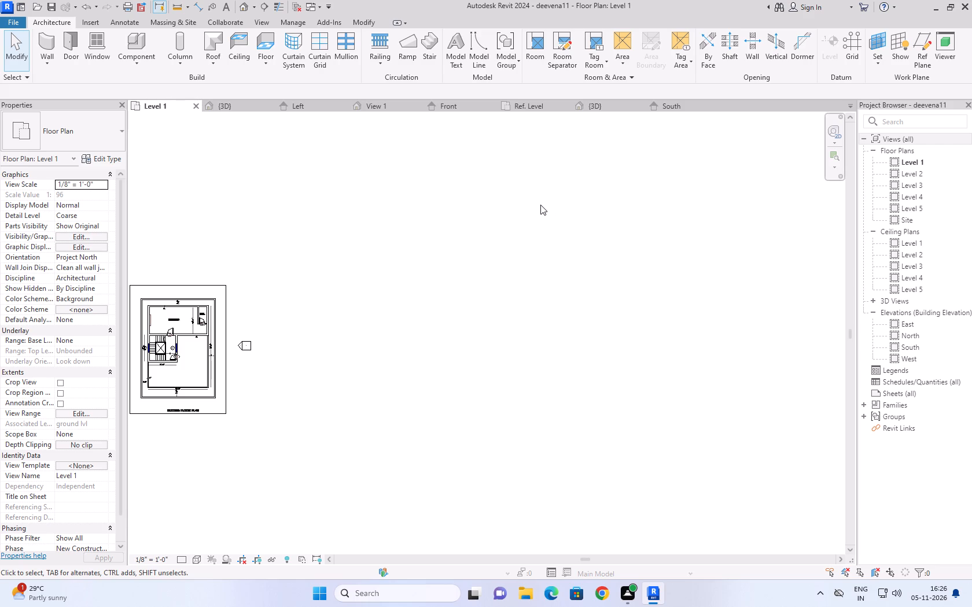
click(45, 60)
click(67, 81)
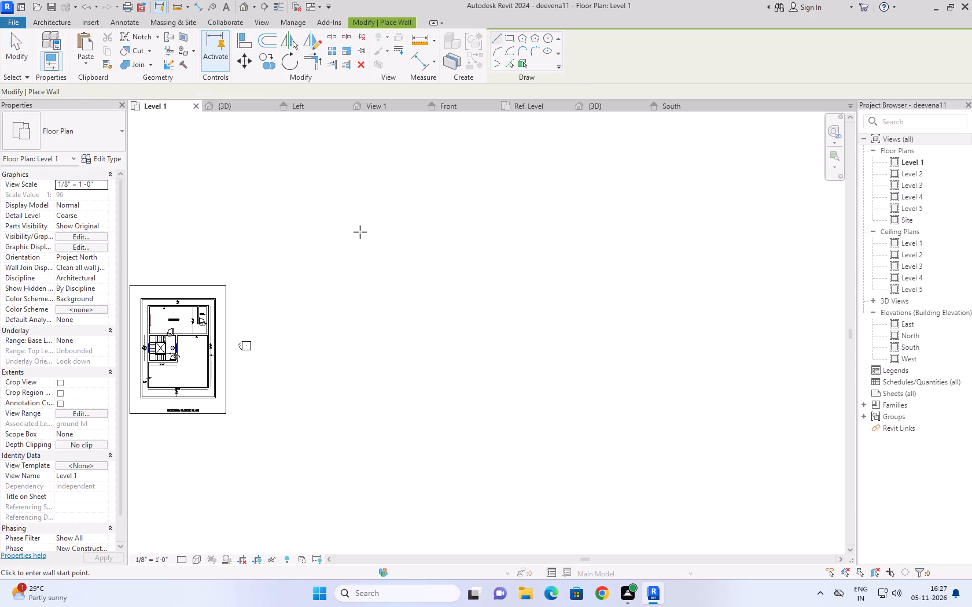
click(451, 227)
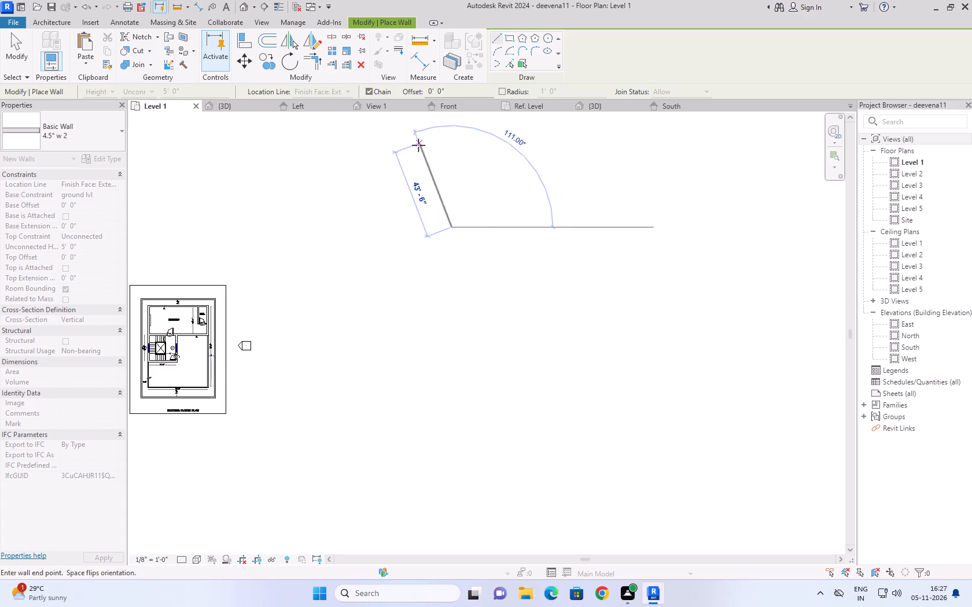
middle_drag(451, 151, 432, 279)
scroll(432, 279, up, 1)
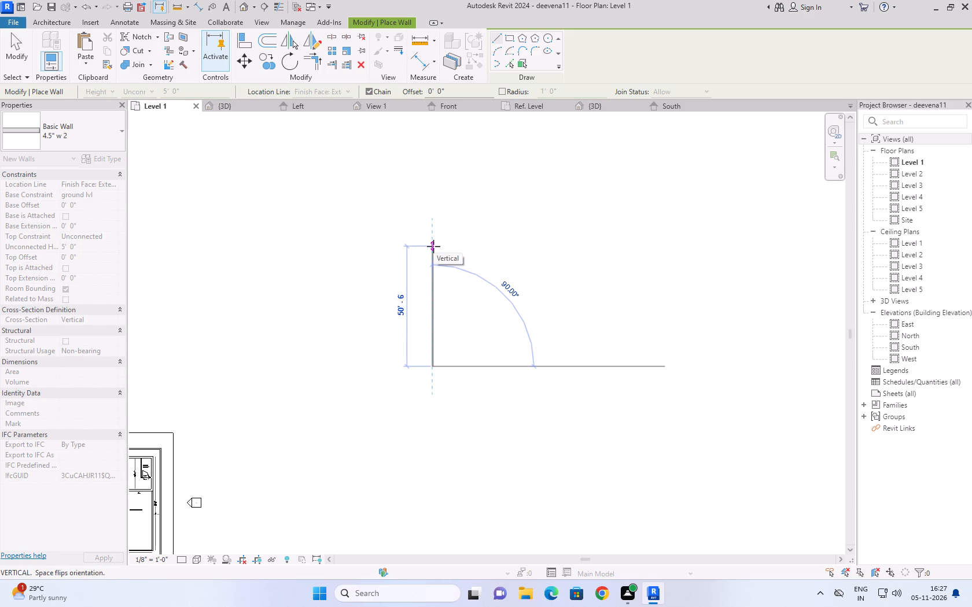
click(433, 247)
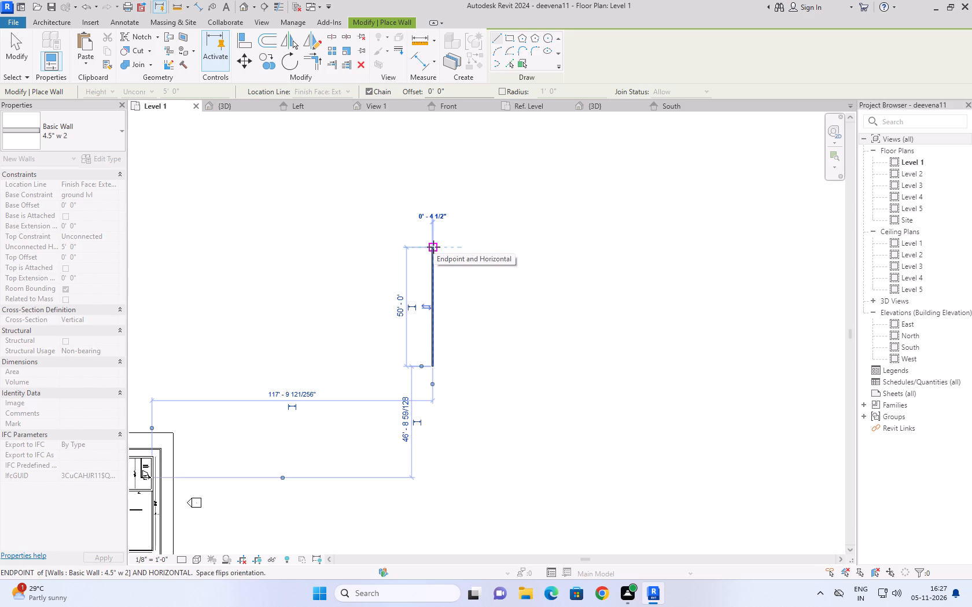
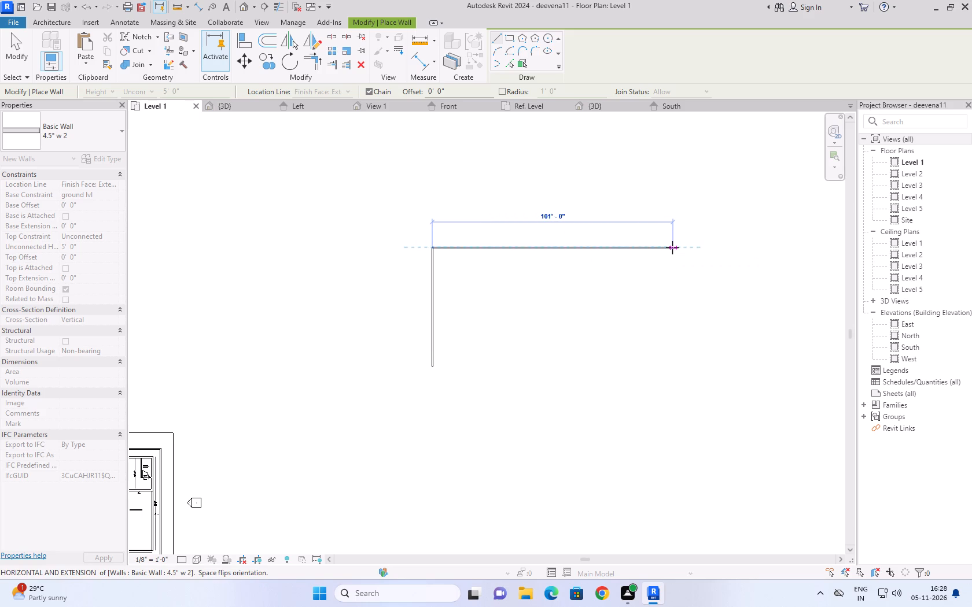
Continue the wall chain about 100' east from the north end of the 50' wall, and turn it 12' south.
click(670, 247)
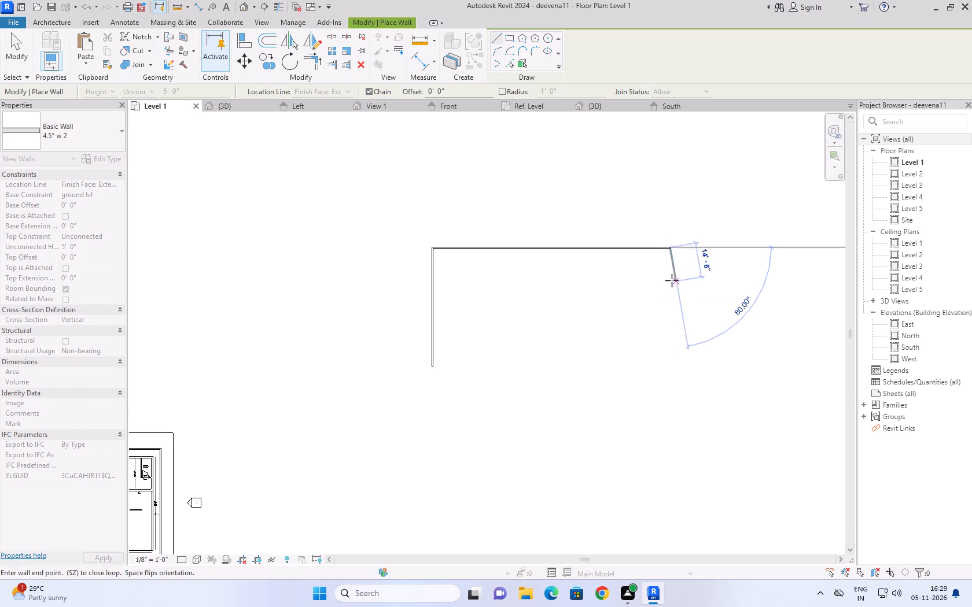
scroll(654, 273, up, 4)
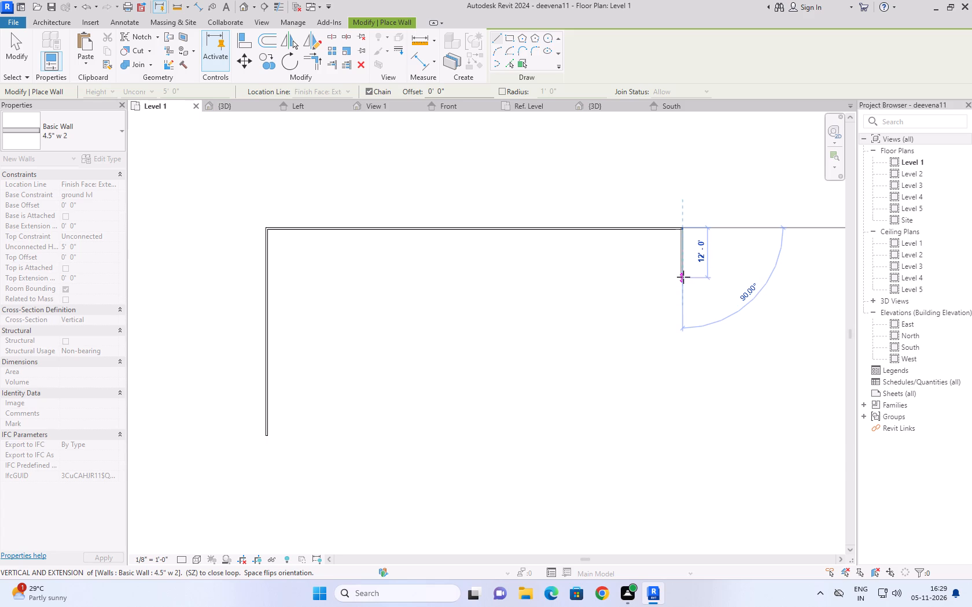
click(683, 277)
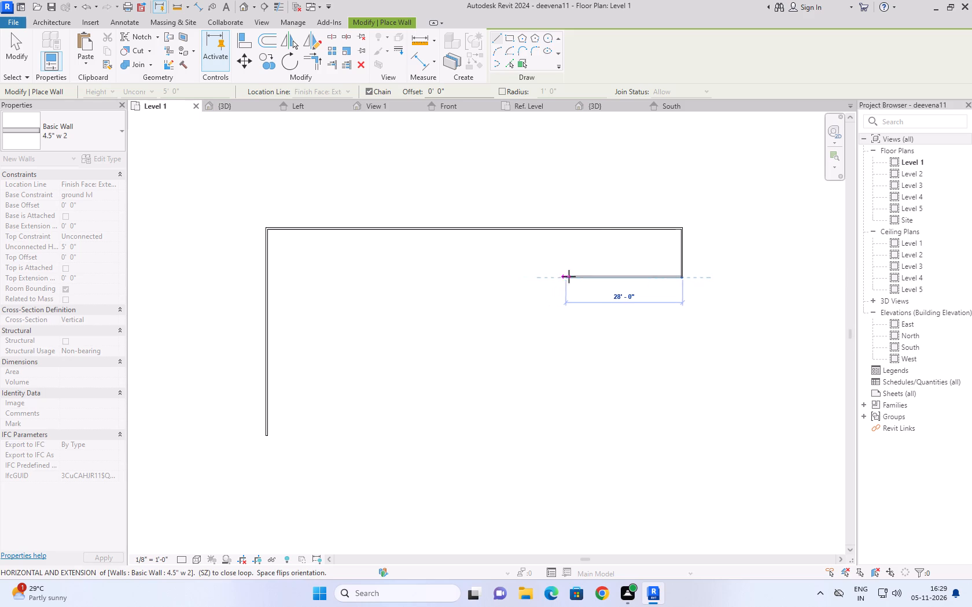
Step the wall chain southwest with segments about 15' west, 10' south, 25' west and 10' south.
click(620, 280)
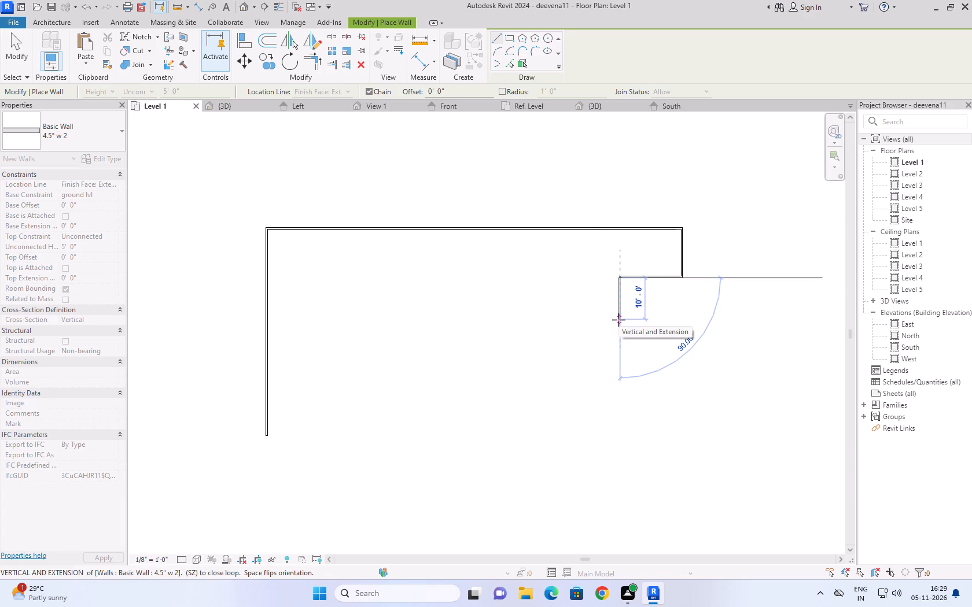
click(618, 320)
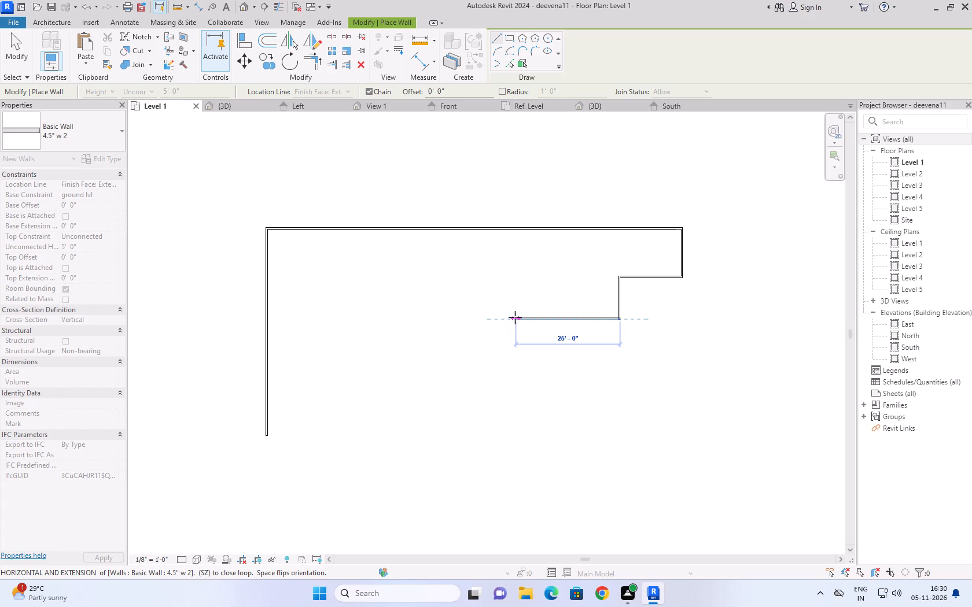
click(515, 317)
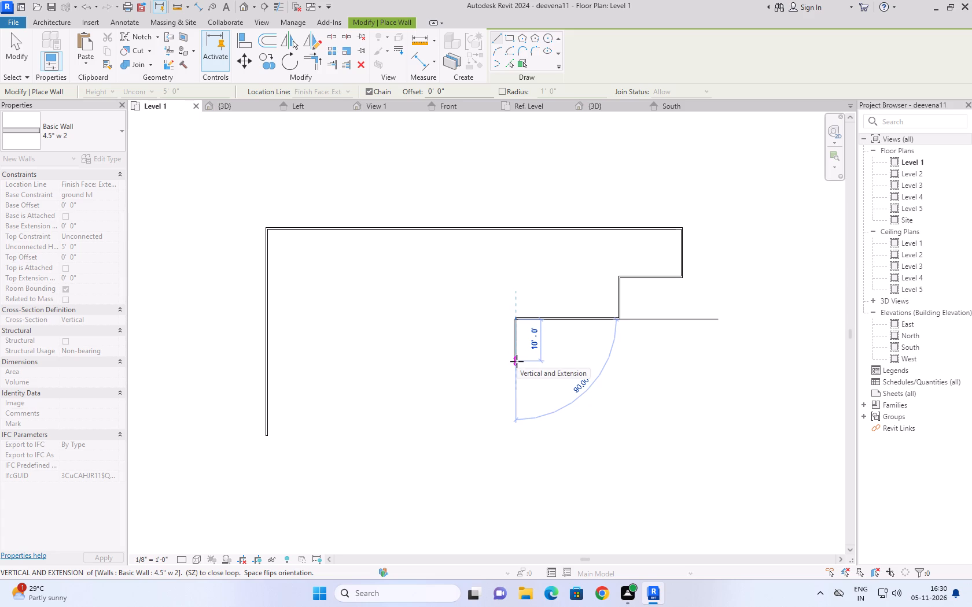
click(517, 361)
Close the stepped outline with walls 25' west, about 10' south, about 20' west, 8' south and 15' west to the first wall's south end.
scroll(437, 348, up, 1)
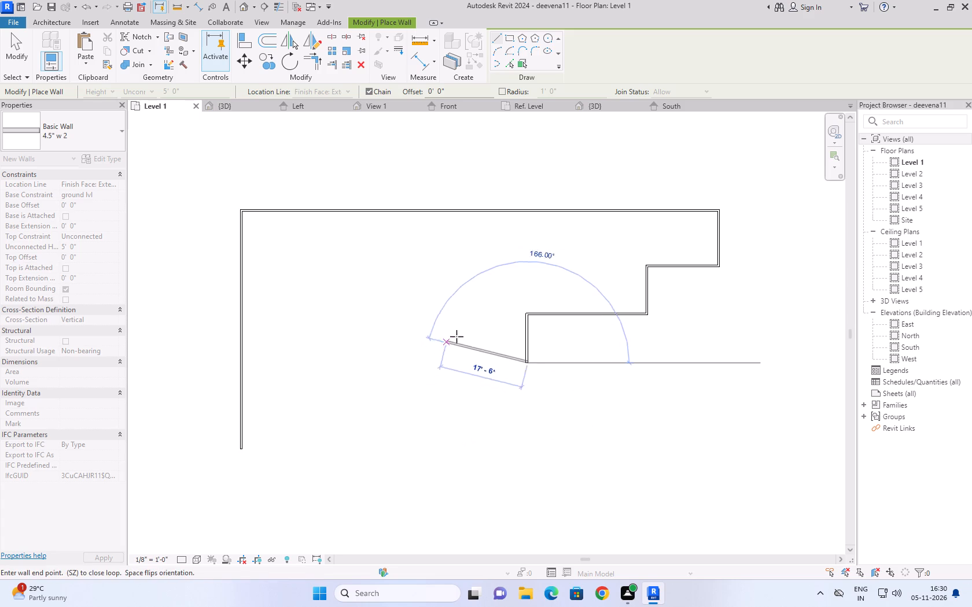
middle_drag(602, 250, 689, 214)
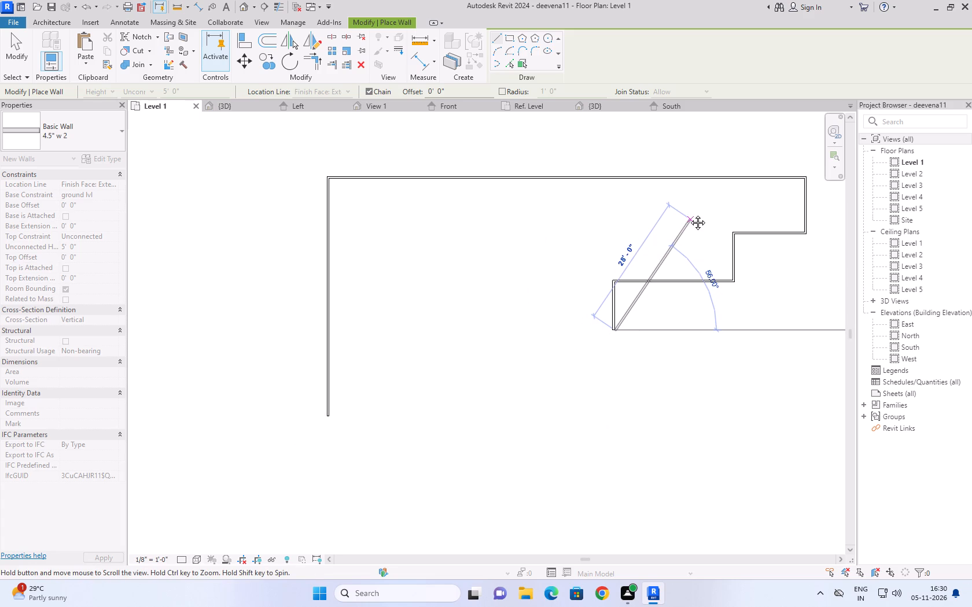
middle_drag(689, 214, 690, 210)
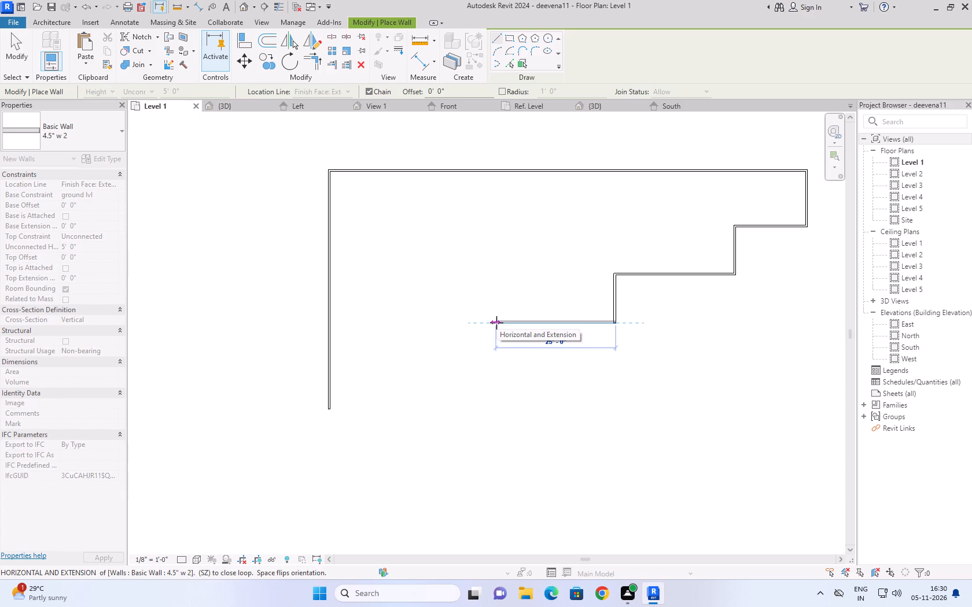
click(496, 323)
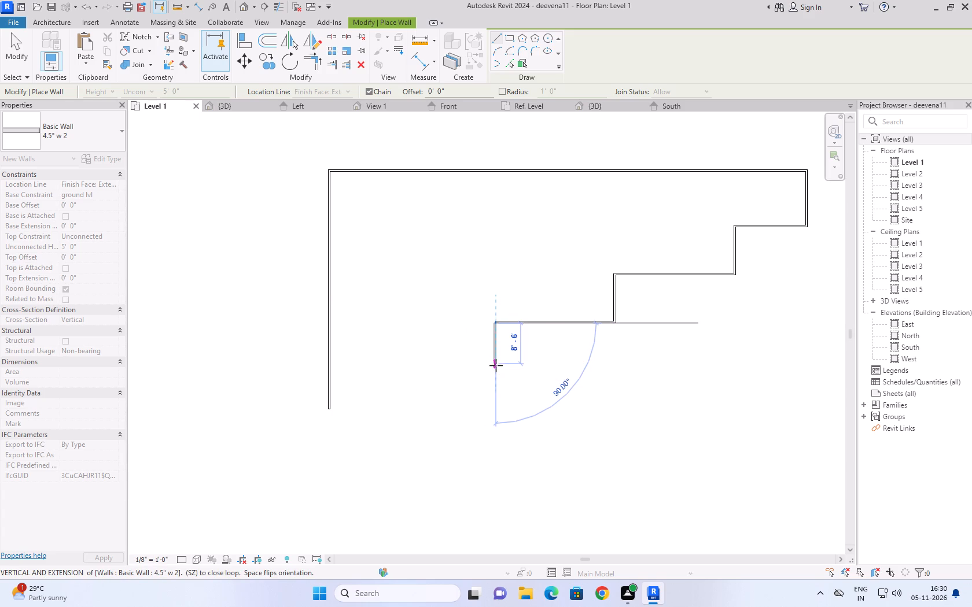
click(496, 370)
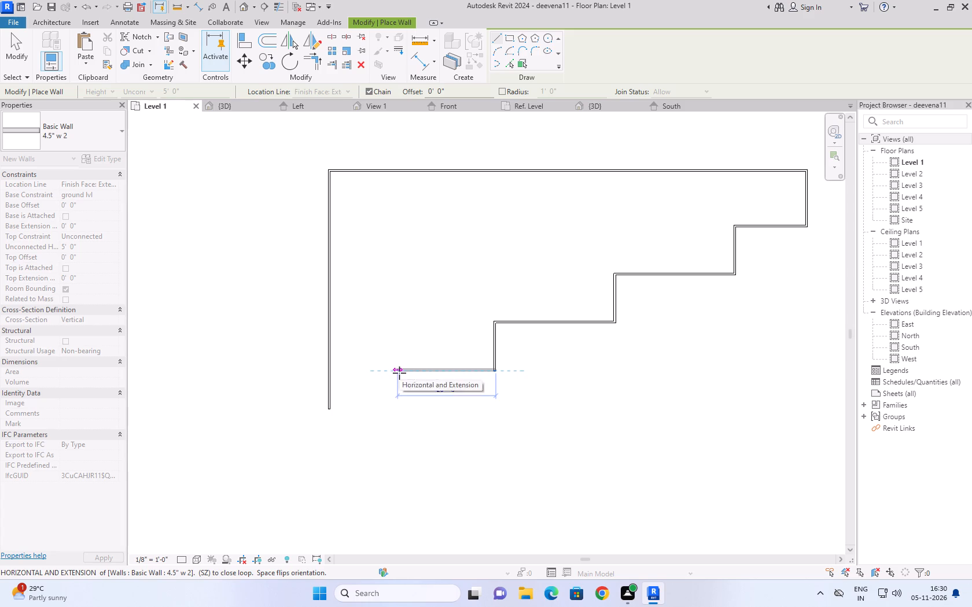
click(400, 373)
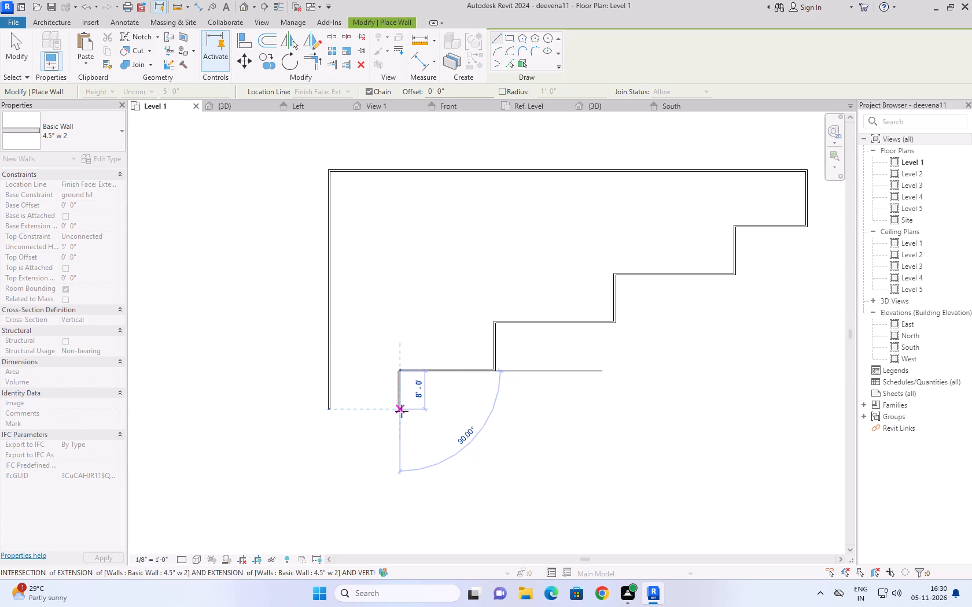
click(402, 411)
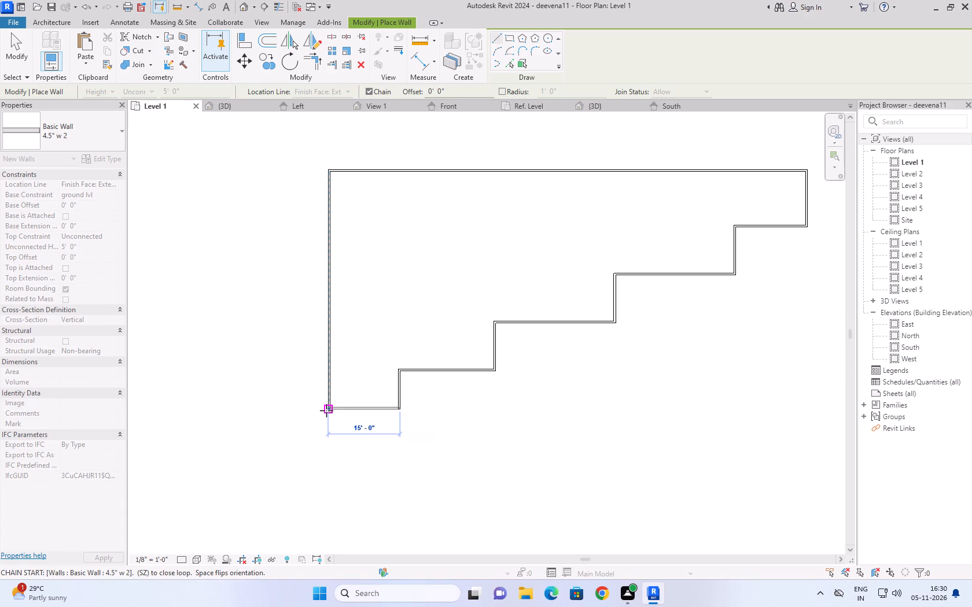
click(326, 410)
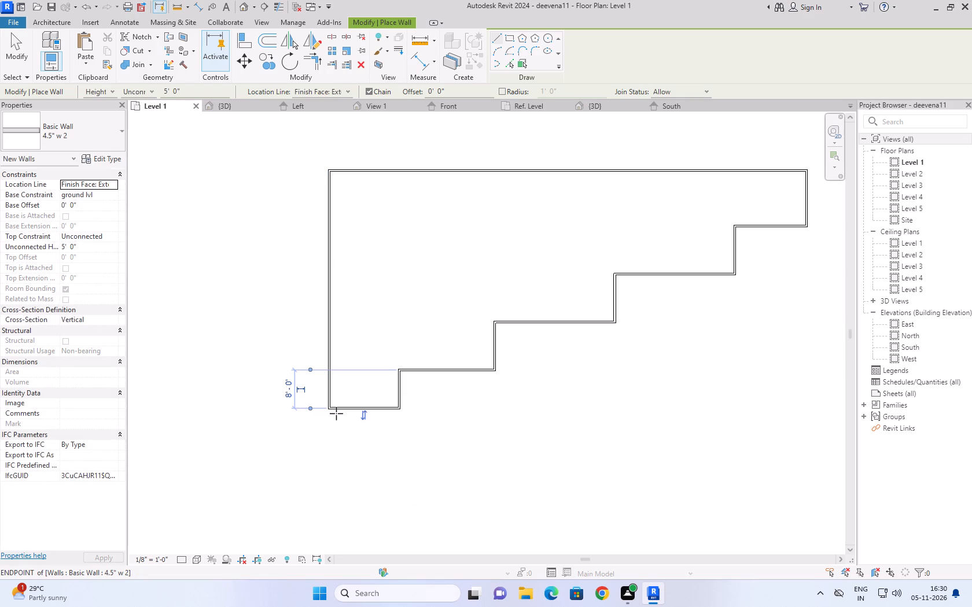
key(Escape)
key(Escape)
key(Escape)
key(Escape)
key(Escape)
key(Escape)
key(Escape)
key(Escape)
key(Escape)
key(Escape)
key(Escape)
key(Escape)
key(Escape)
Delete all walls of the stepped outline northeast of the floor plans.
scroll(277, 396, down, 4)
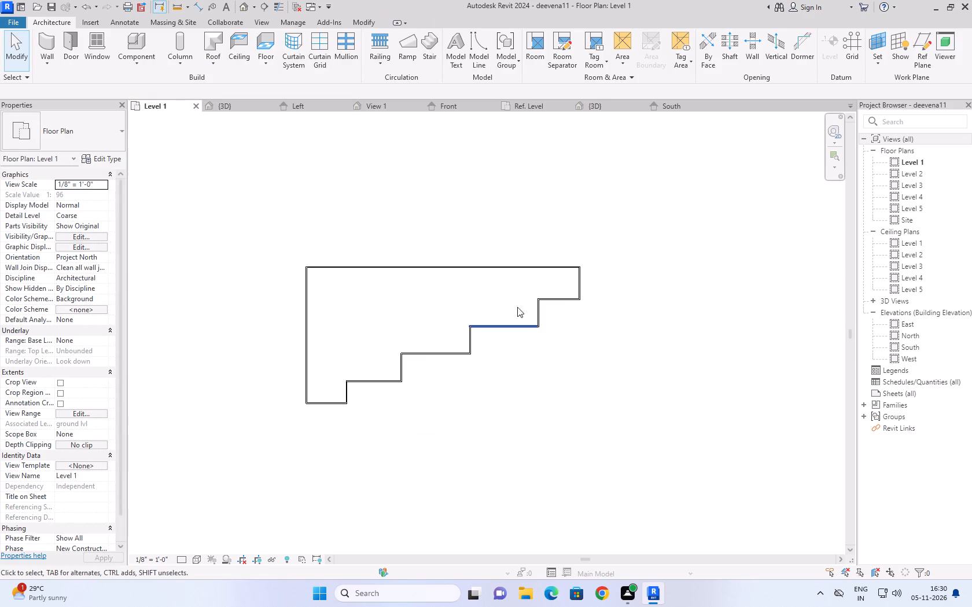
drag(671, 223, 237, 491)
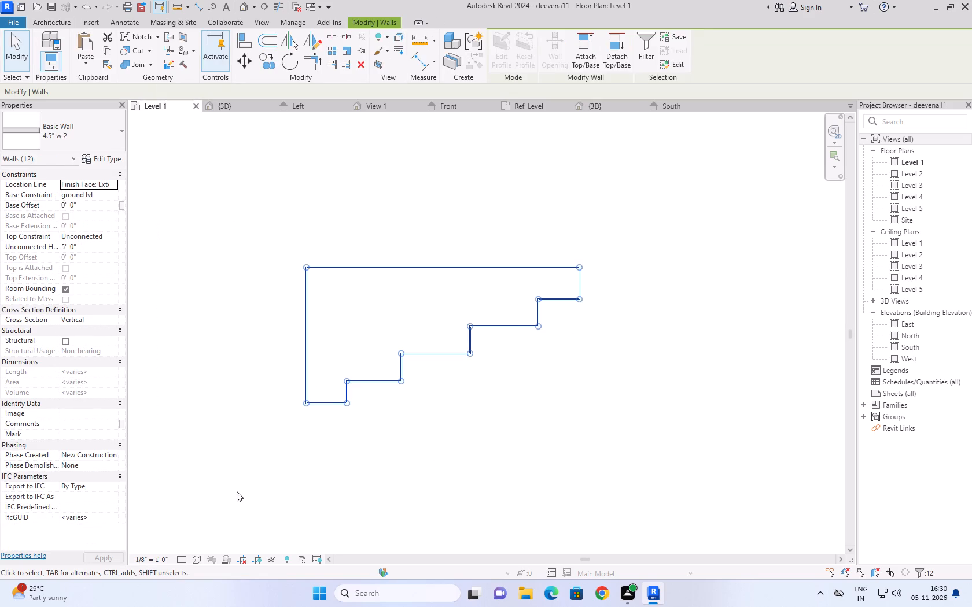
key(Delete)
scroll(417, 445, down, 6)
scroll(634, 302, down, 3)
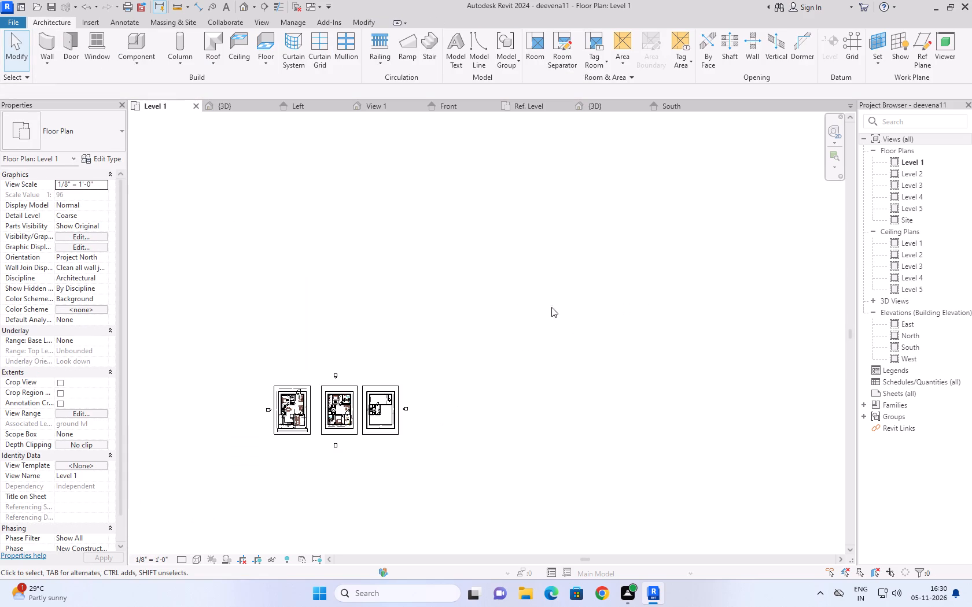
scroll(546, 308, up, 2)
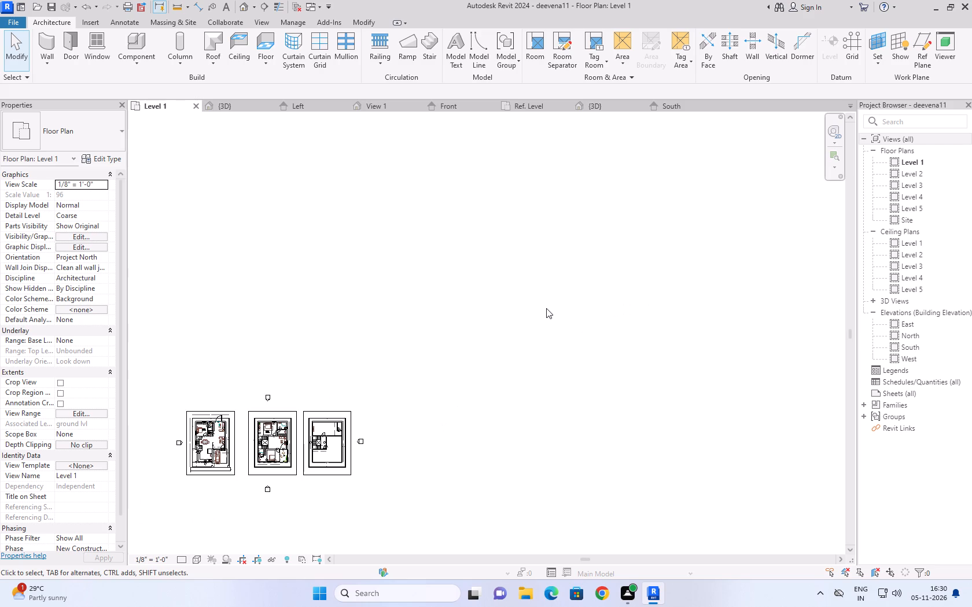
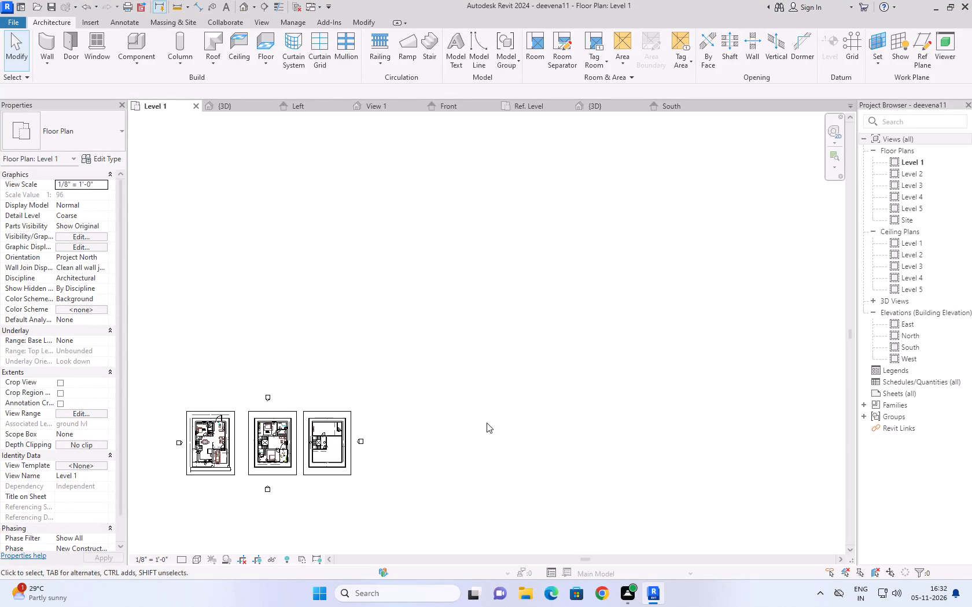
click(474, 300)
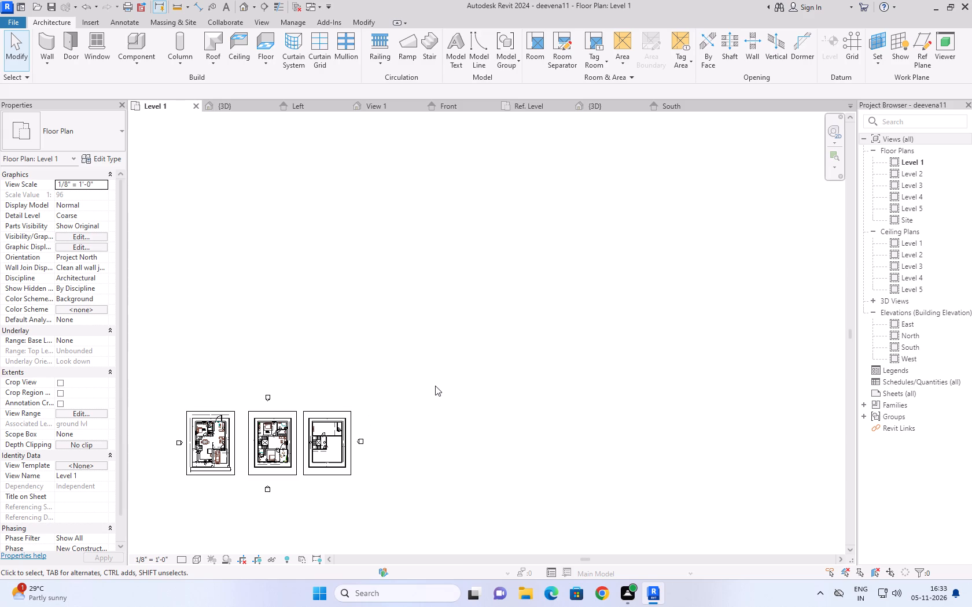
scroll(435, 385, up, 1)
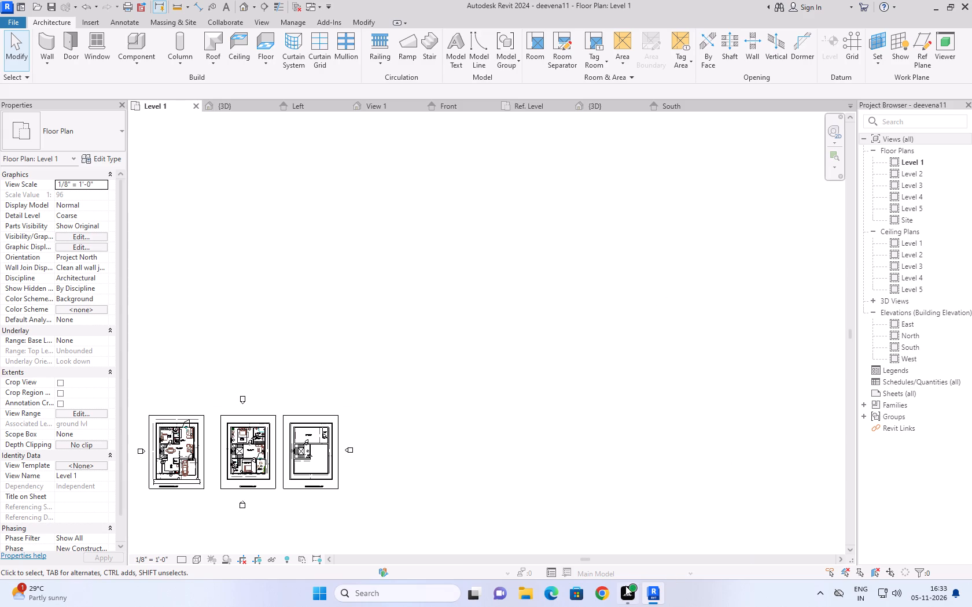
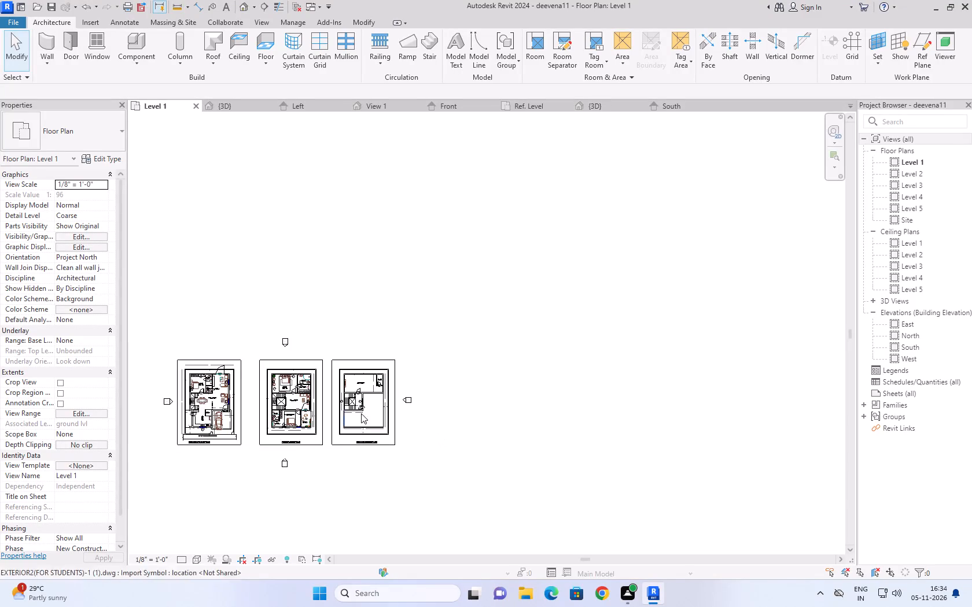
Examine the three house models in the 3D view against the Level 1 plans.
scroll(380, 416, up, 3)
scroll(335, 439, up, 4)
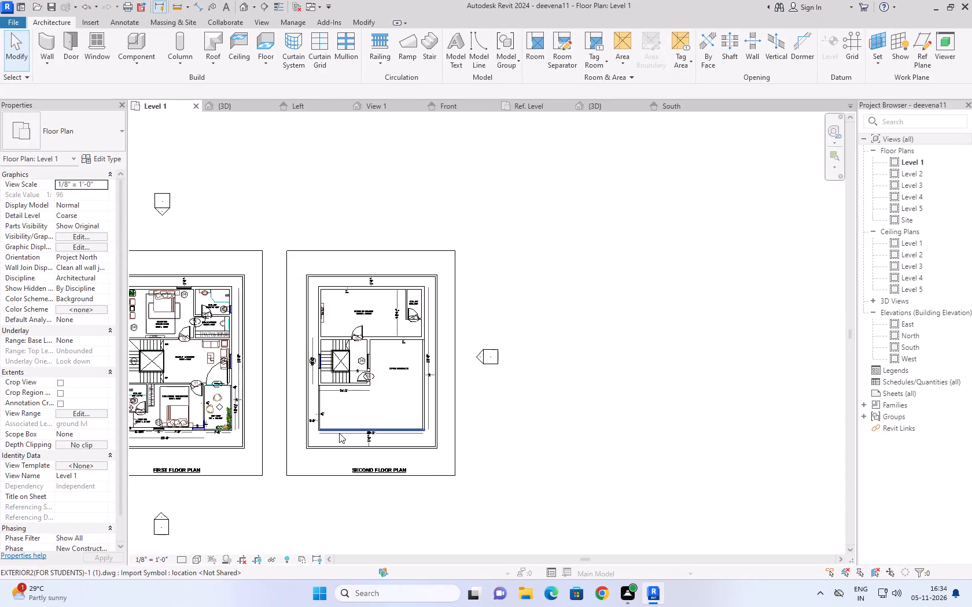
click(218, 103)
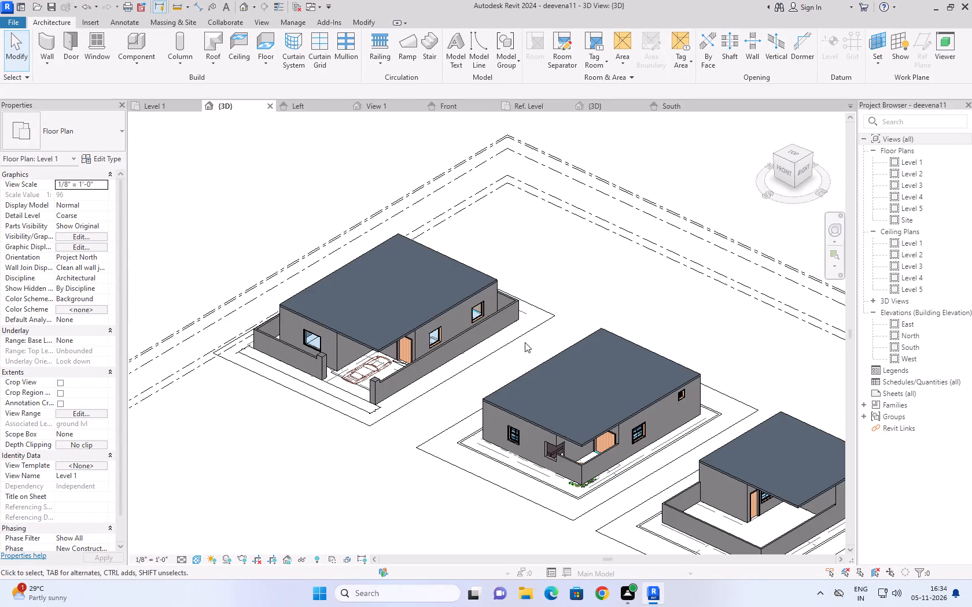
scroll(422, 257, down, 3)
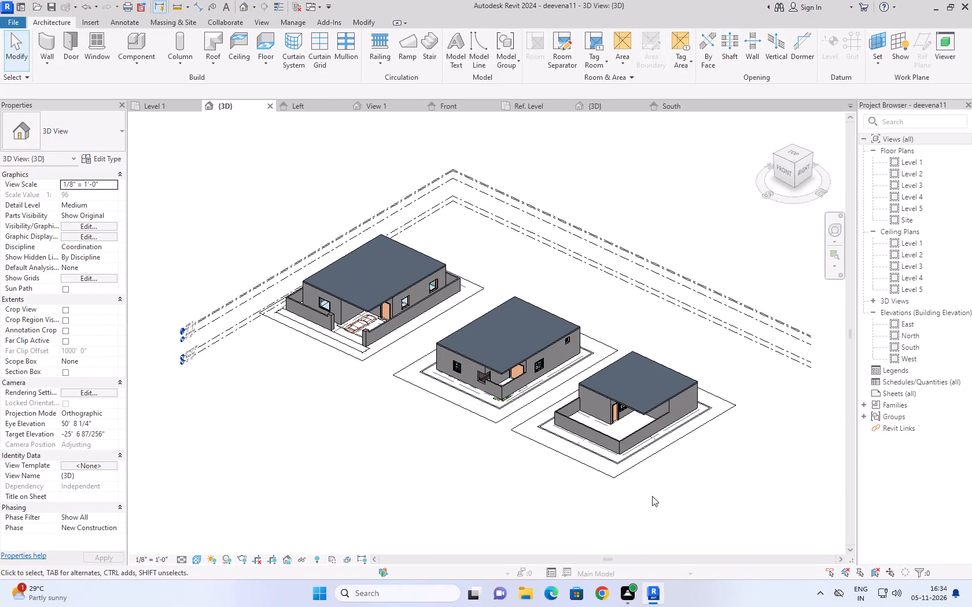
scroll(699, 501, up, 1)
scroll(657, 461, up, 2)
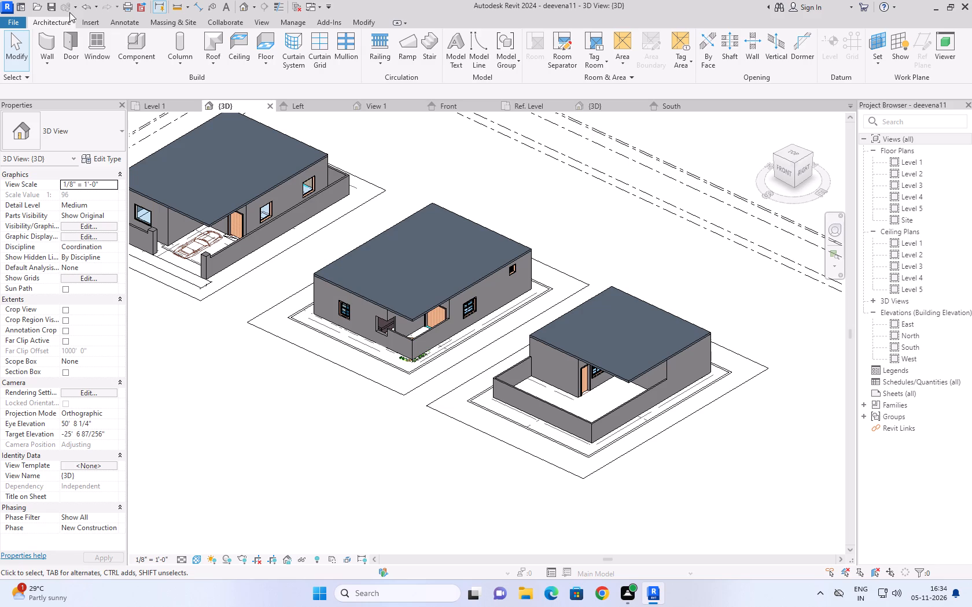
click(160, 103)
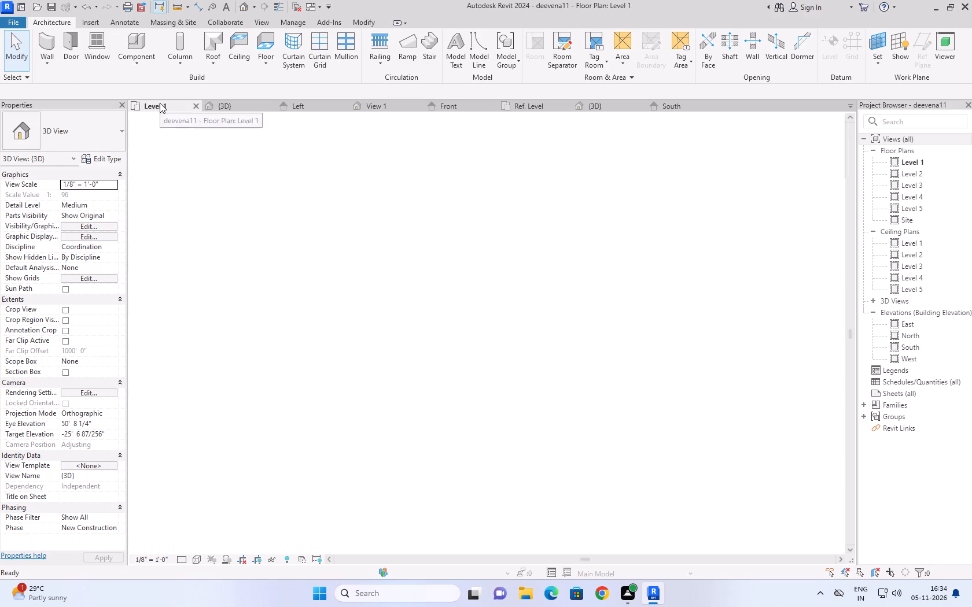
On Level 1, draw a stepped chain of 4.5" w 2 walls east of the plans: a 12' riser, then alternating 24' treads and risers.
scroll(546, 207, down, 5)
middle_drag(581, 296, 524, 287)
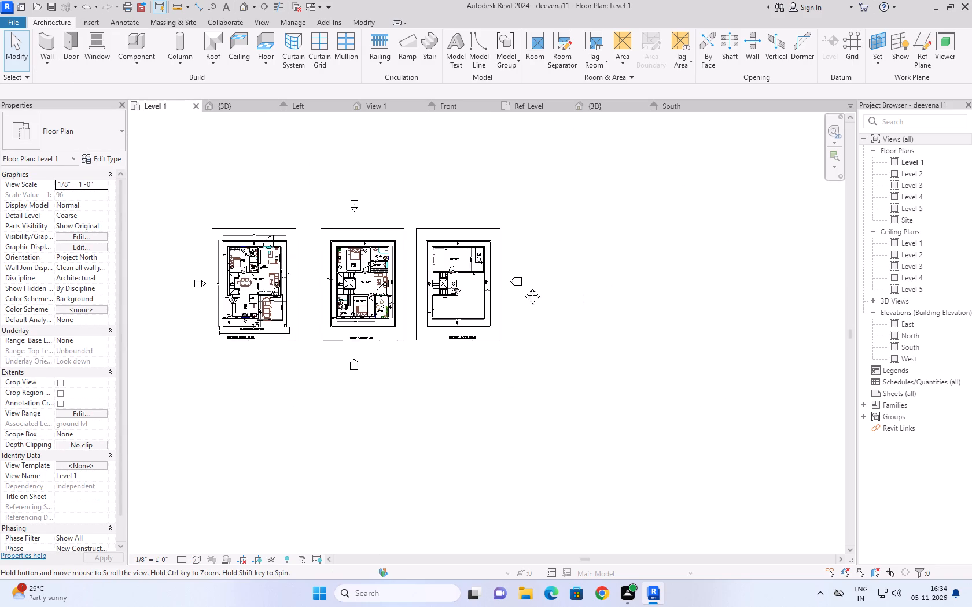
middle_drag(524, 287, 466, 280)
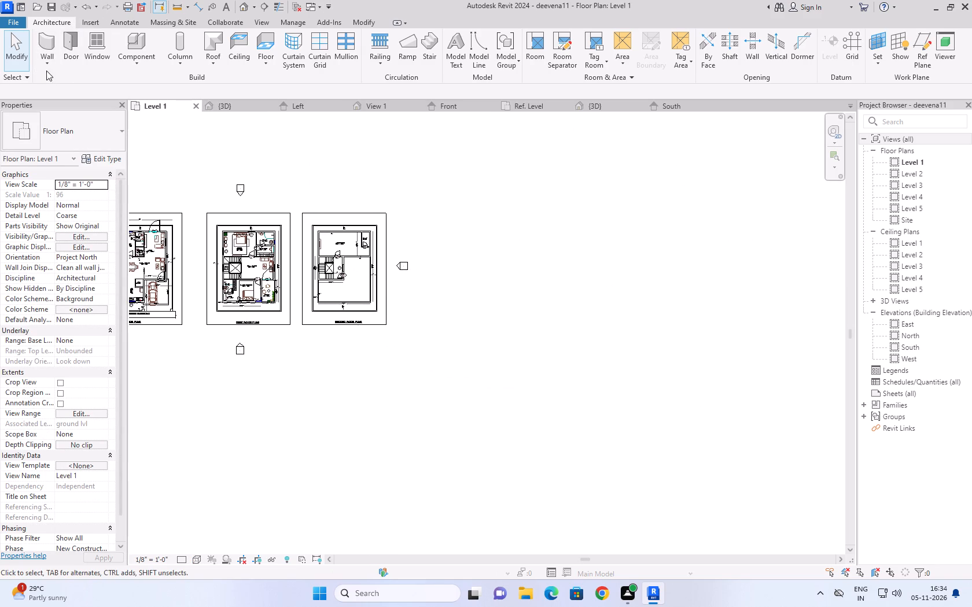
click(49, 63)
click(75, 86)
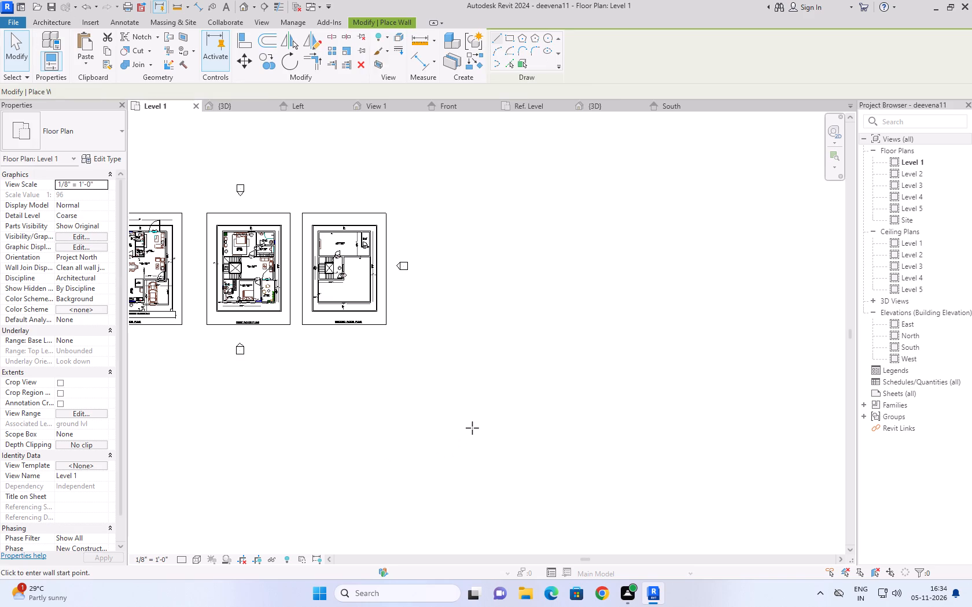
click(658, 424)
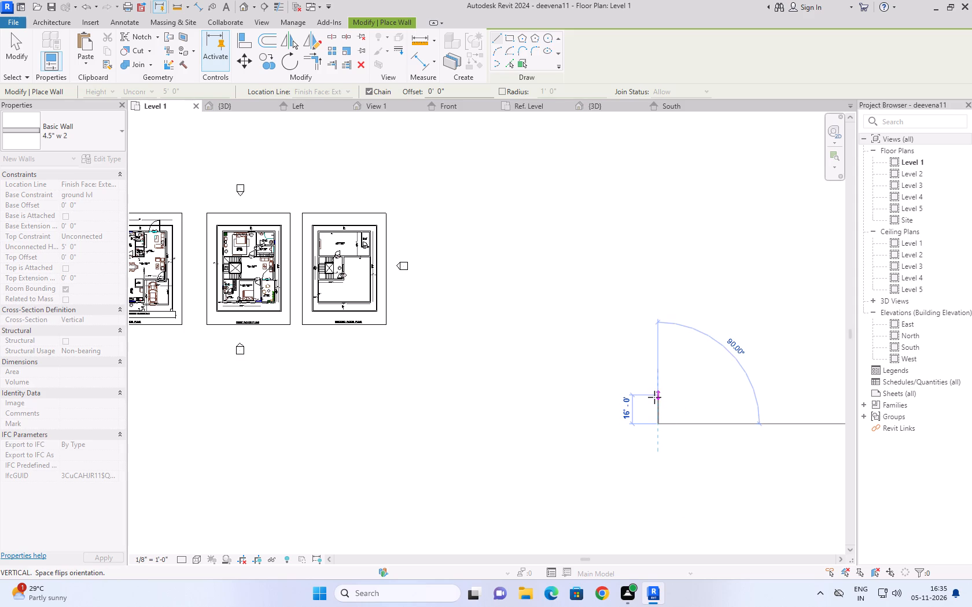
click(654, 400)
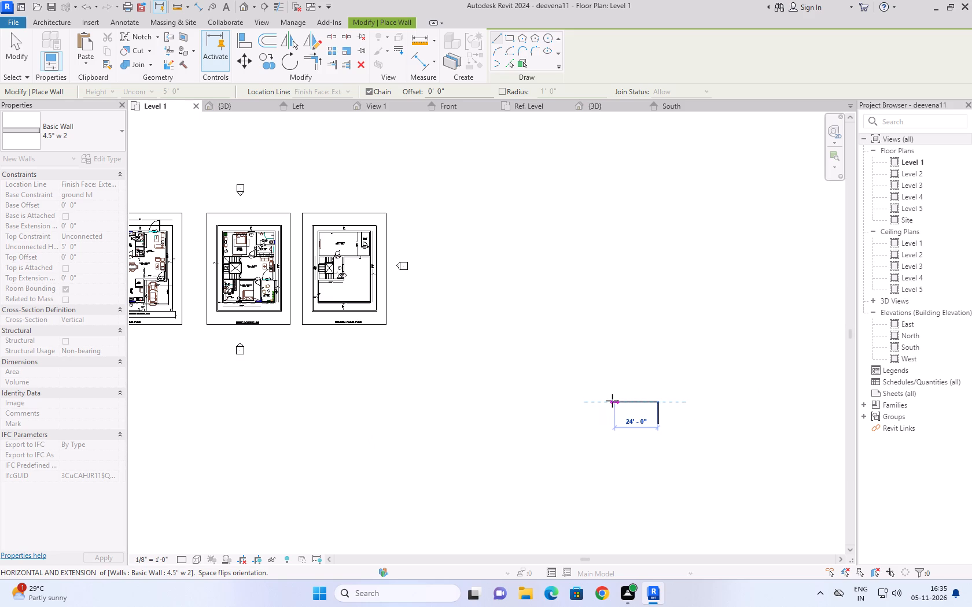
click(612, 401)
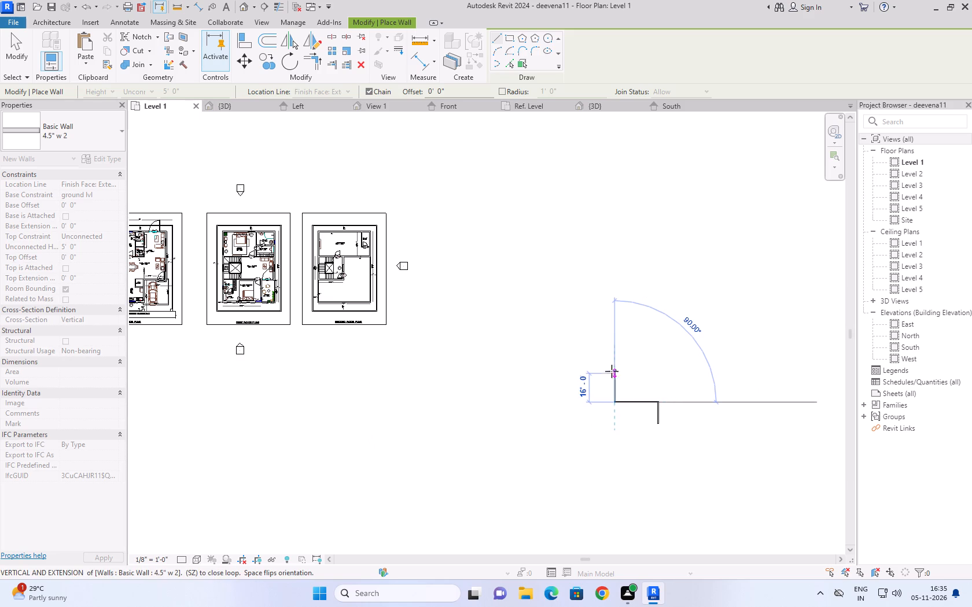
click(614, 358)
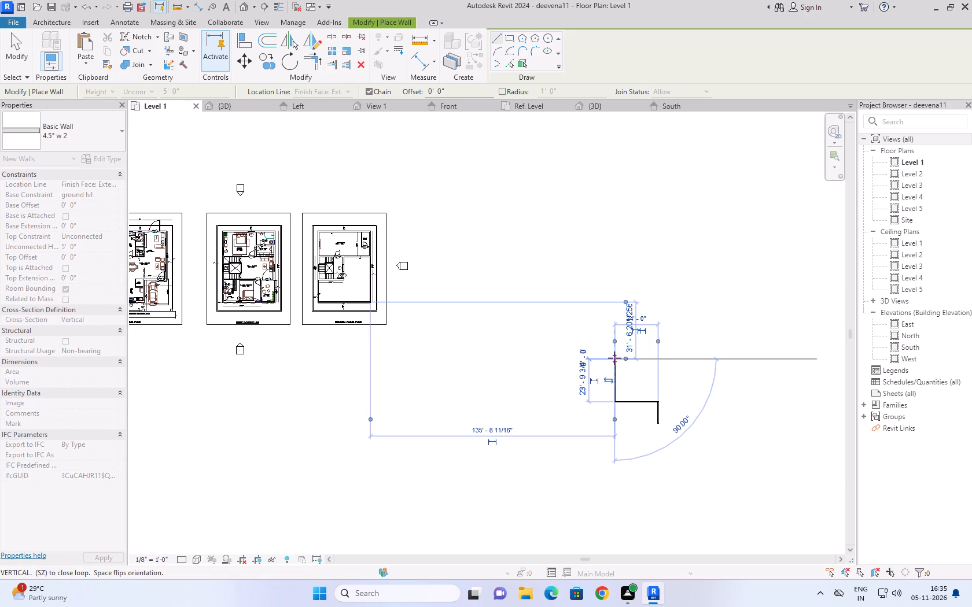
click(572, 357)
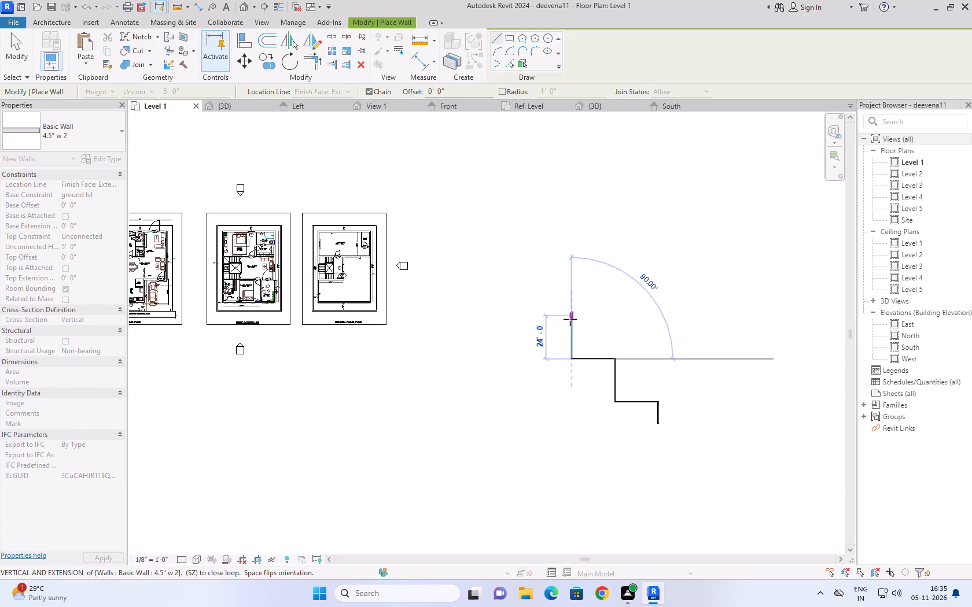
click(570, 319)
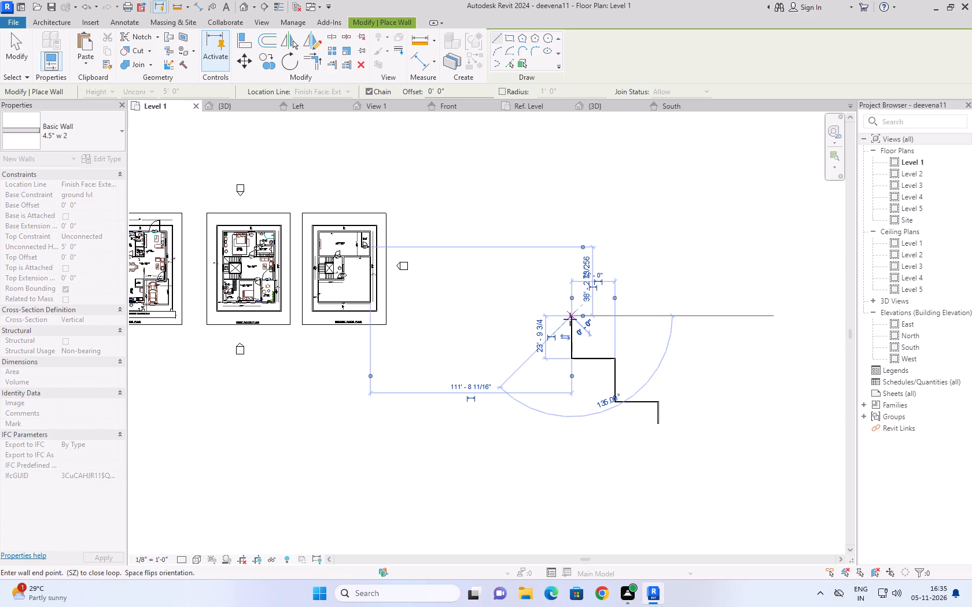
click(529, 315)
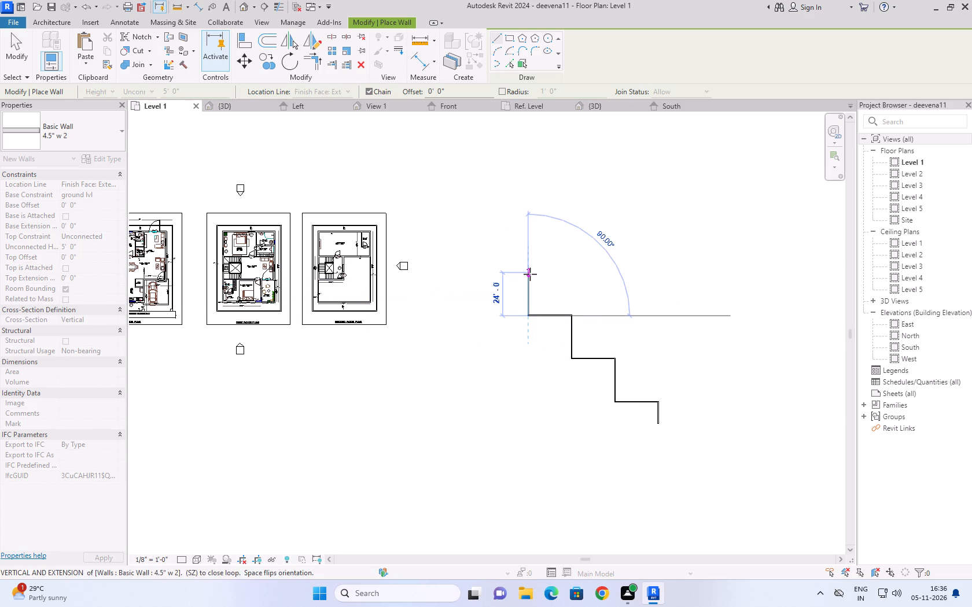
click(530, 274)
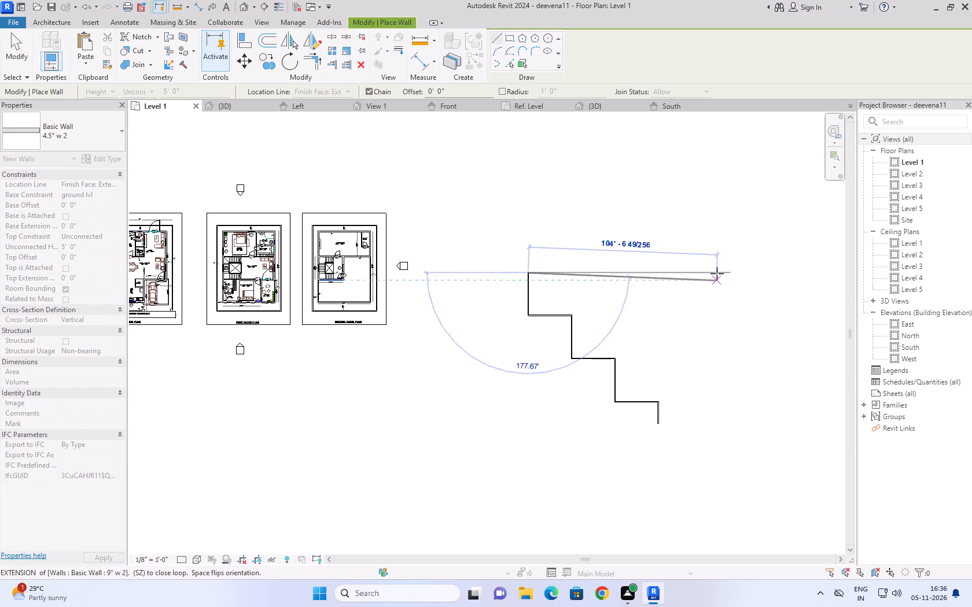
Close the stepped wall outline with a top side about 96' long, an east side about 84' and a bottom side about 24'.
click(658, 275)
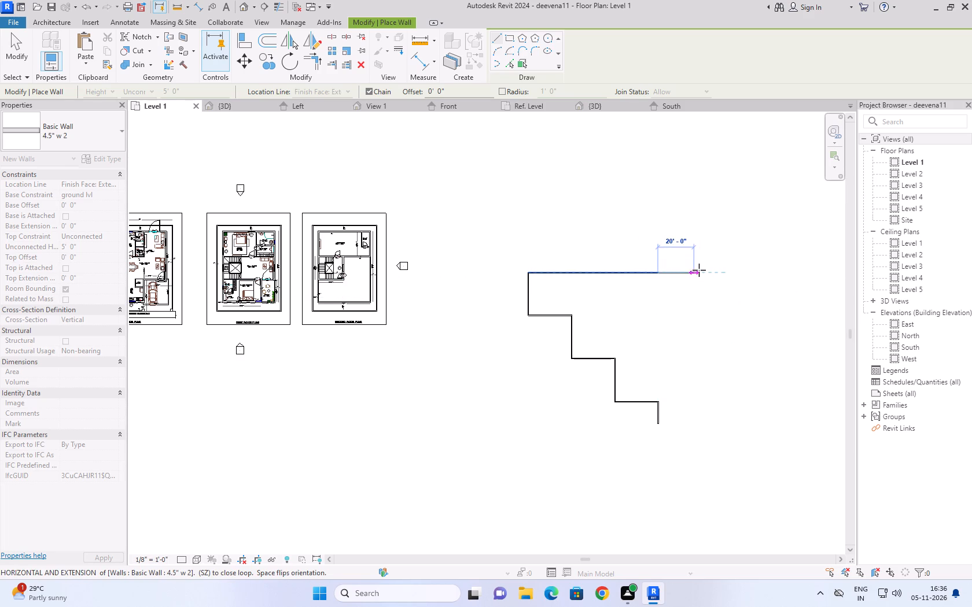
click(701, 270)
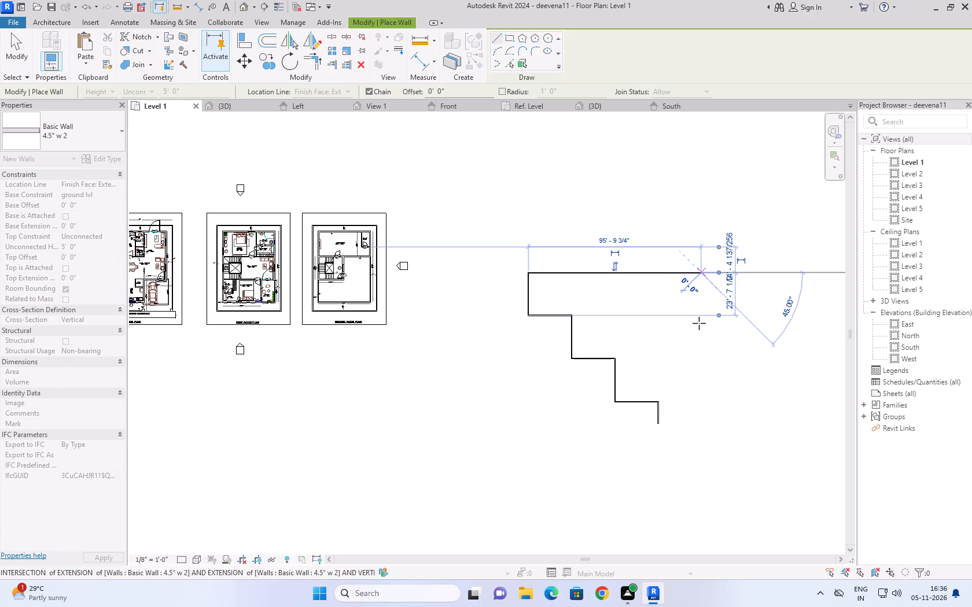
click(704, 427)
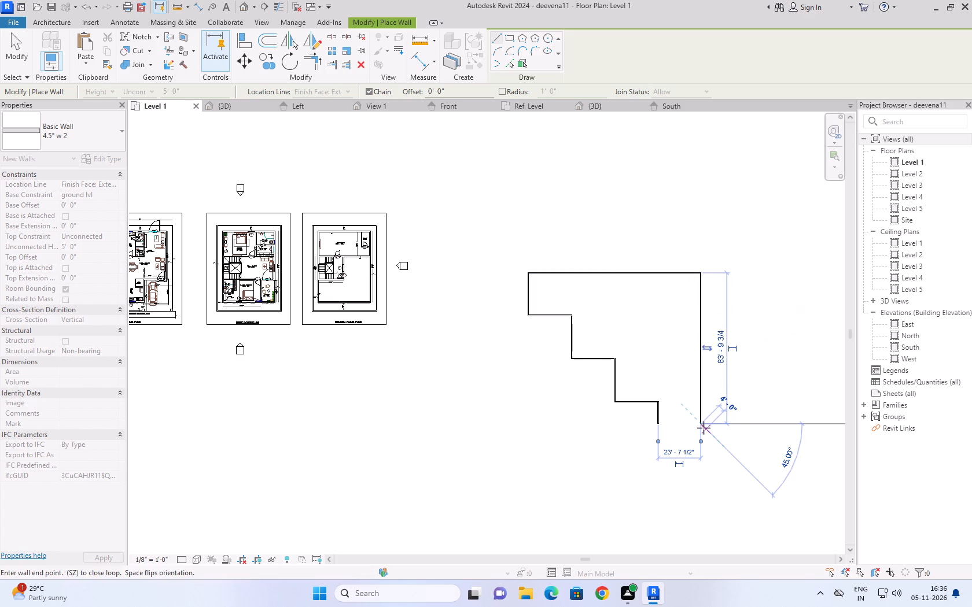
click(660, 426)
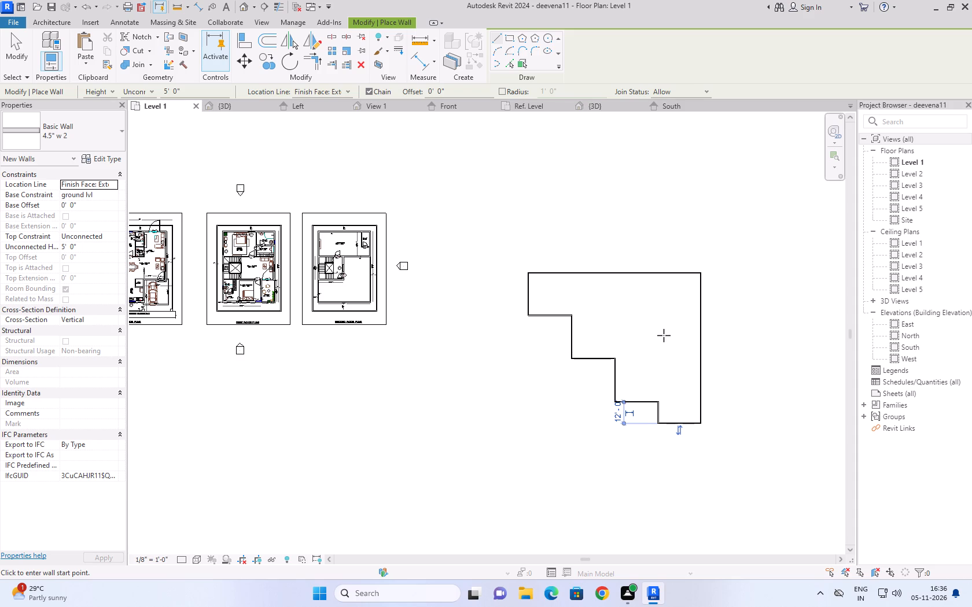
Set the wall offset to 2' and draw inner walls parallel to the outline's top and east sides, flipped to the inside.
scroll(606, 303, up, 2)
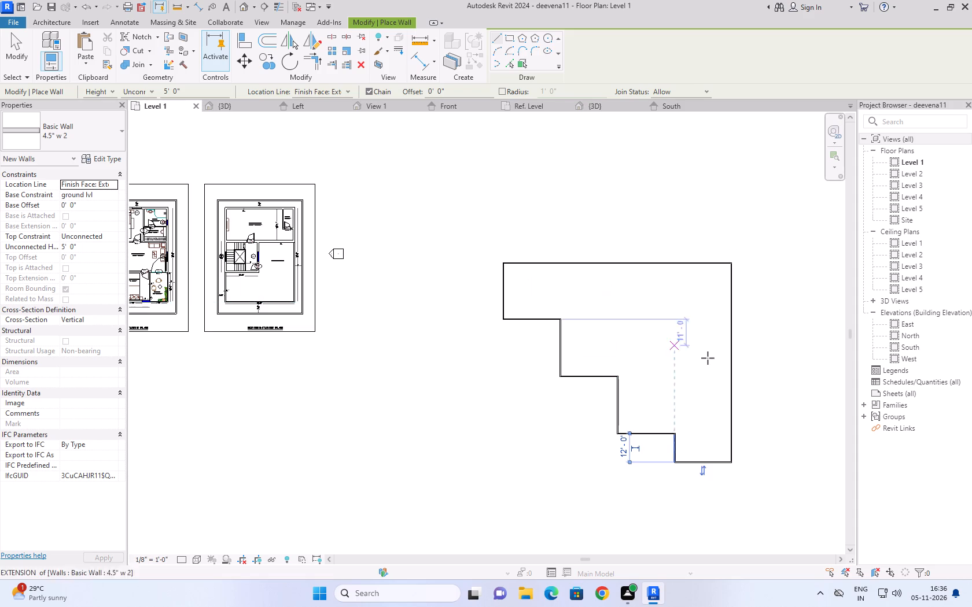
middle_drag(697, 357, 590, 291)
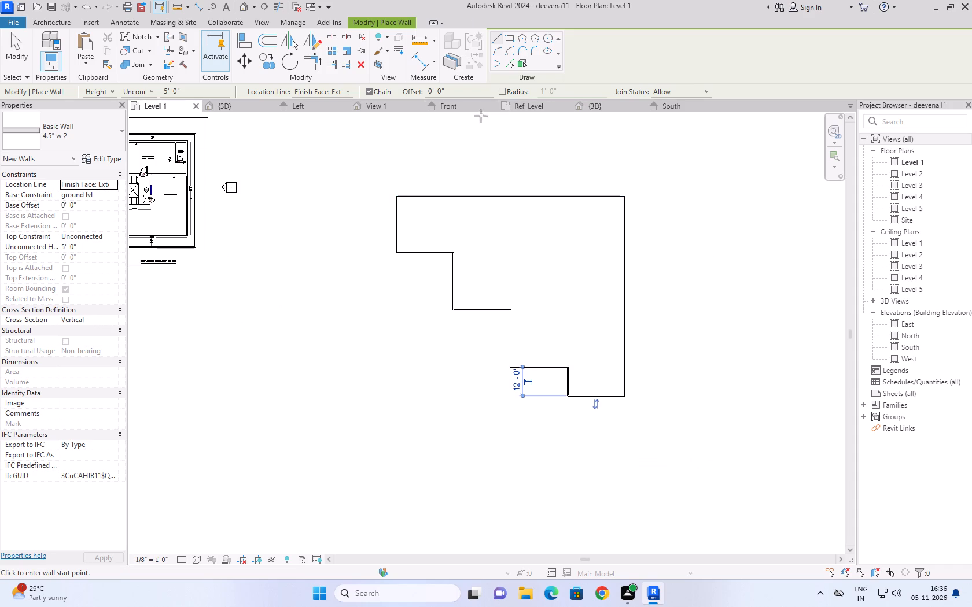
drag(451, 89, 412, 94)
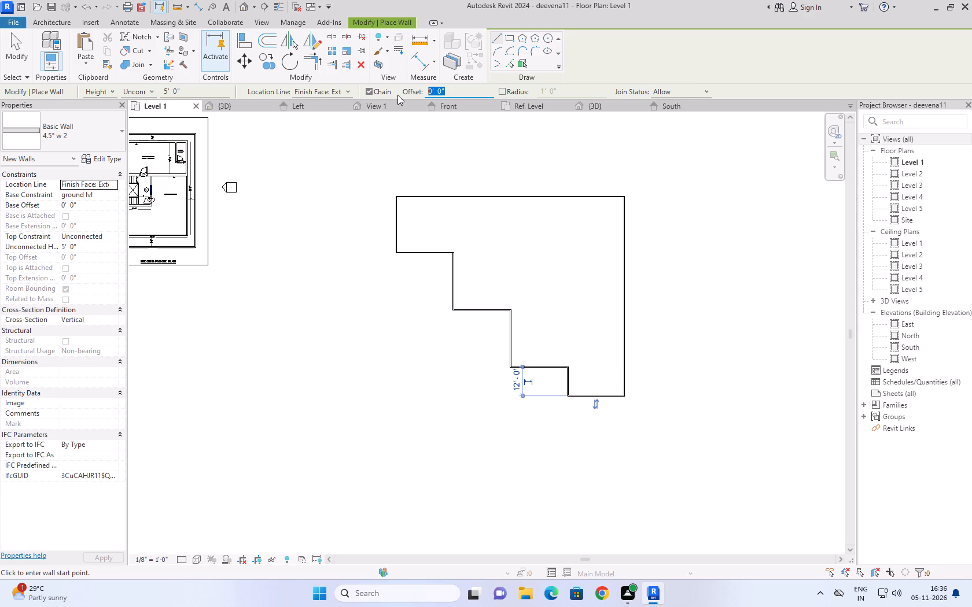
key(2)
key(apostrophe)
key(Return)
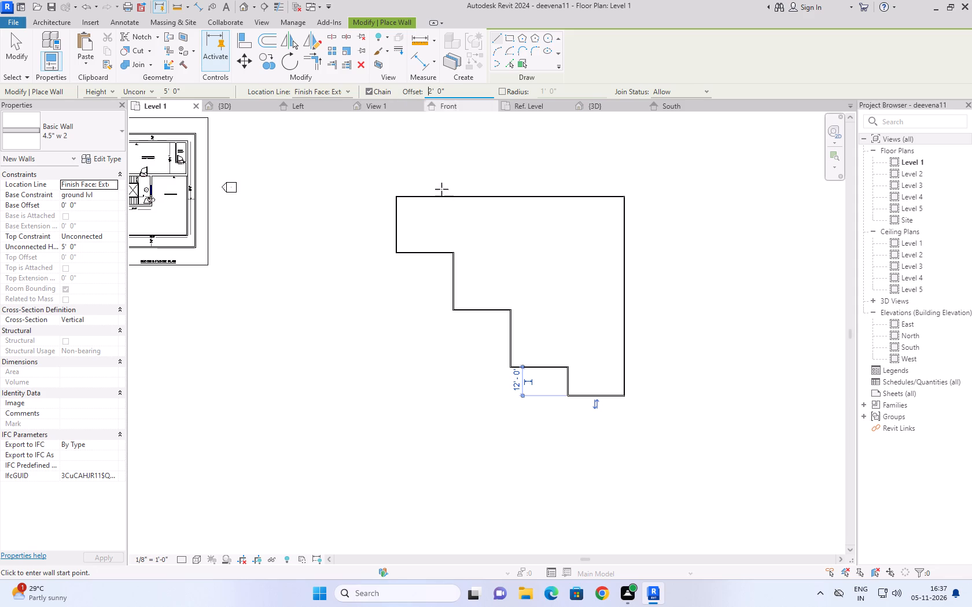
scroll(637, 198, up, 3)
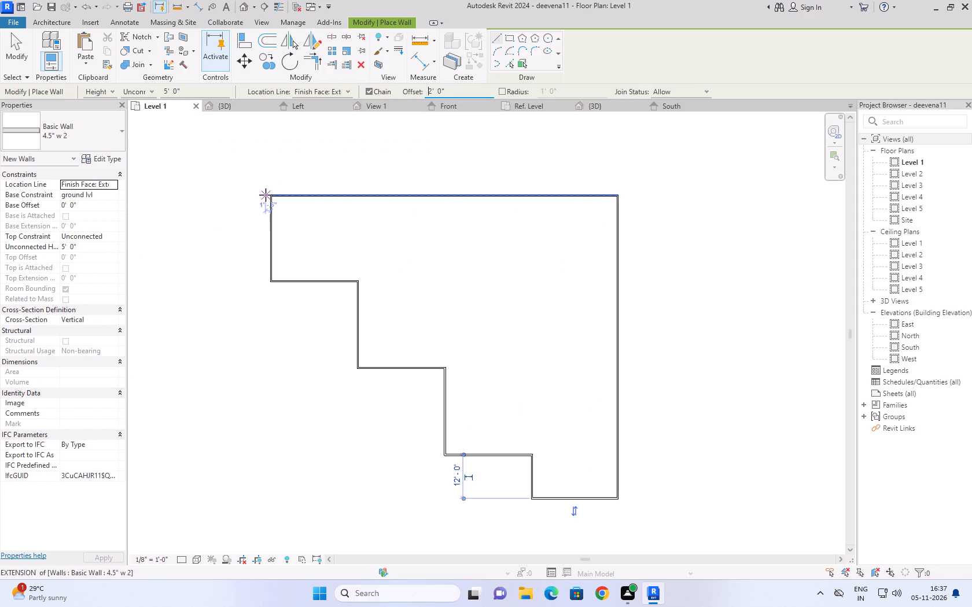
click(269, 191)
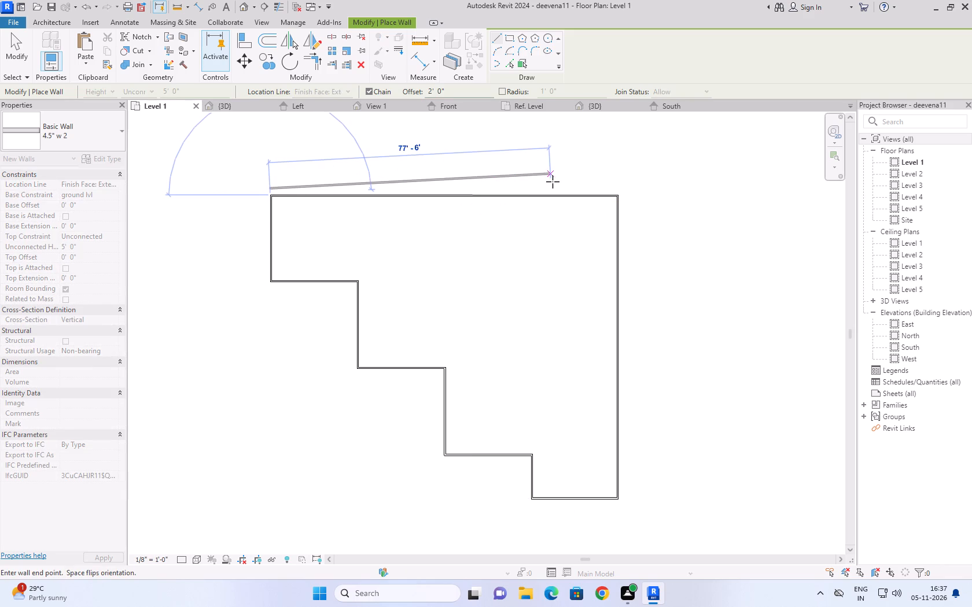
key(space)
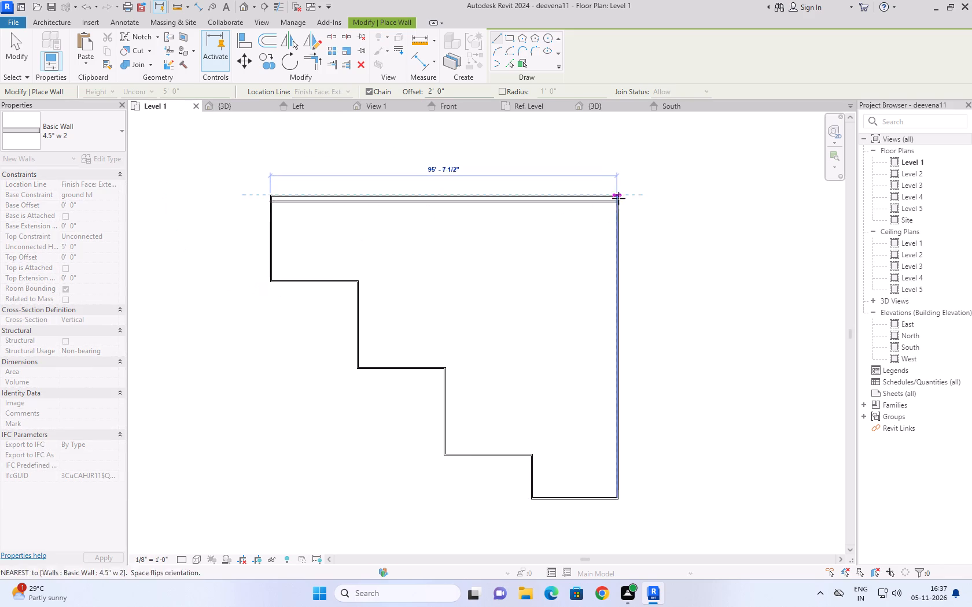
click(620, 195)
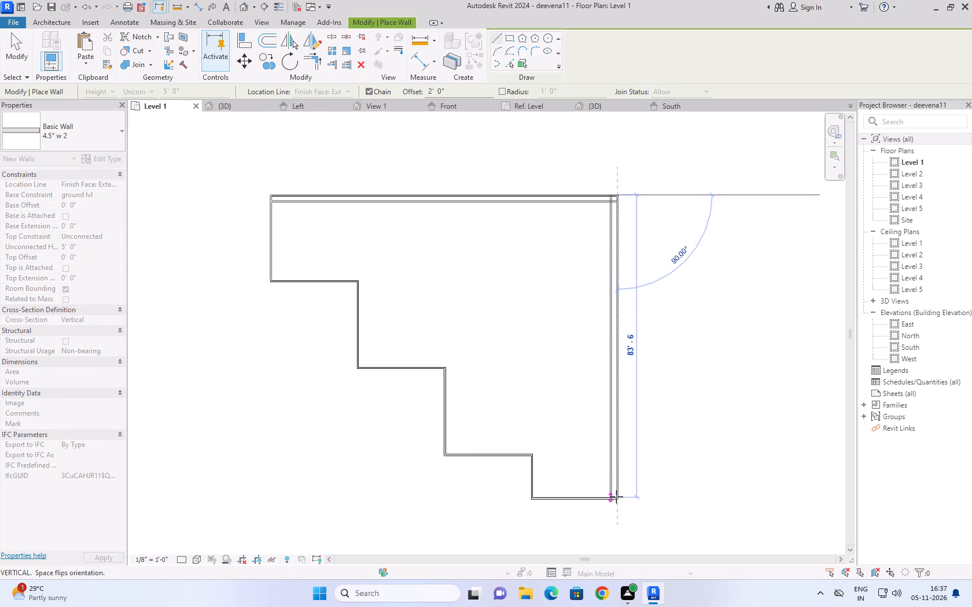
scroll(615, 499, up, 5)
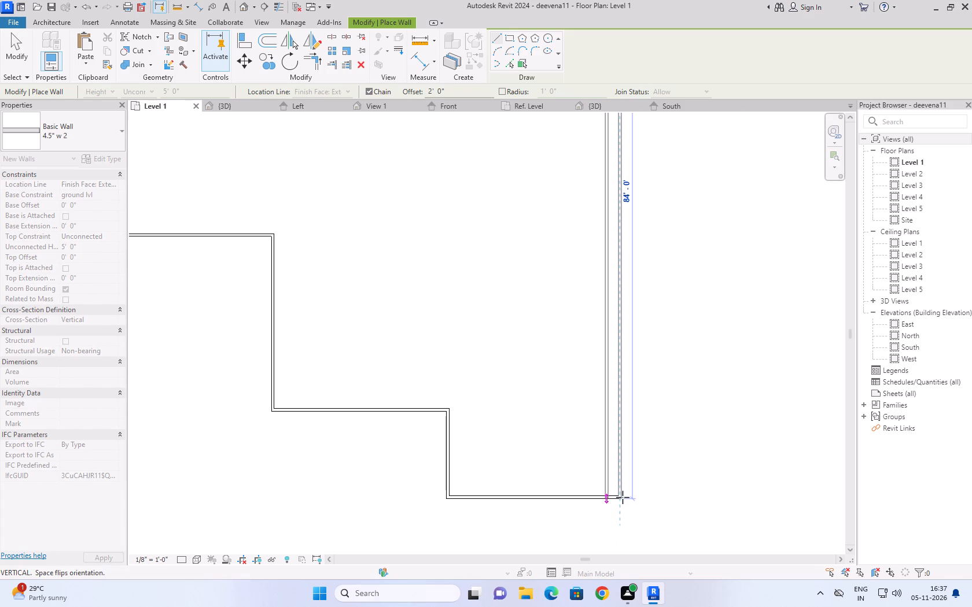
click(620, 497)
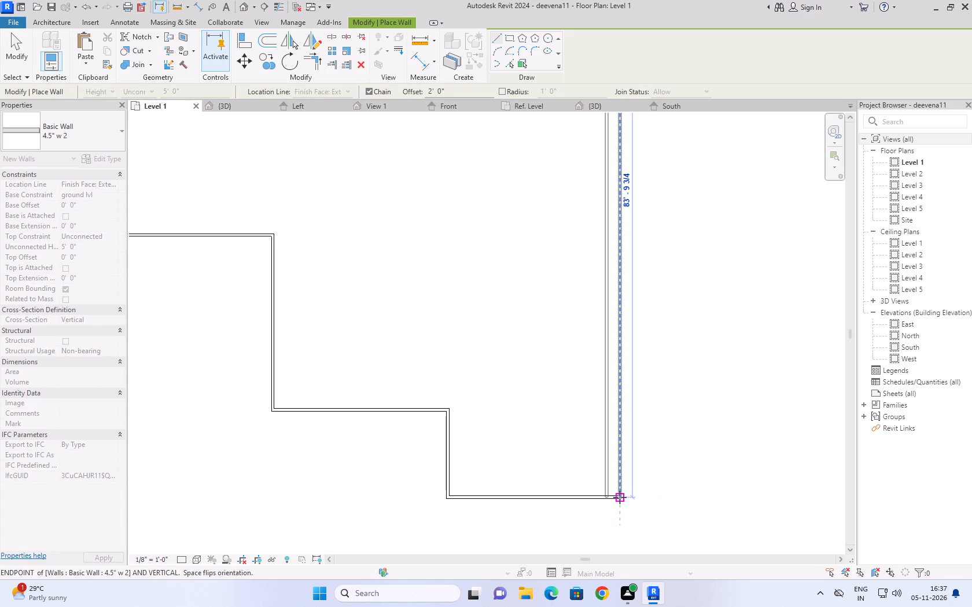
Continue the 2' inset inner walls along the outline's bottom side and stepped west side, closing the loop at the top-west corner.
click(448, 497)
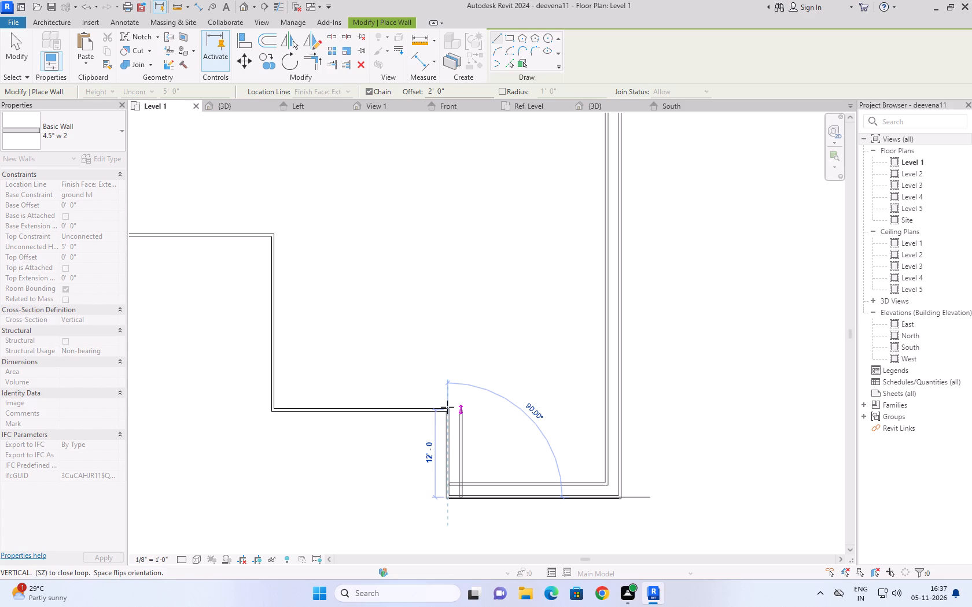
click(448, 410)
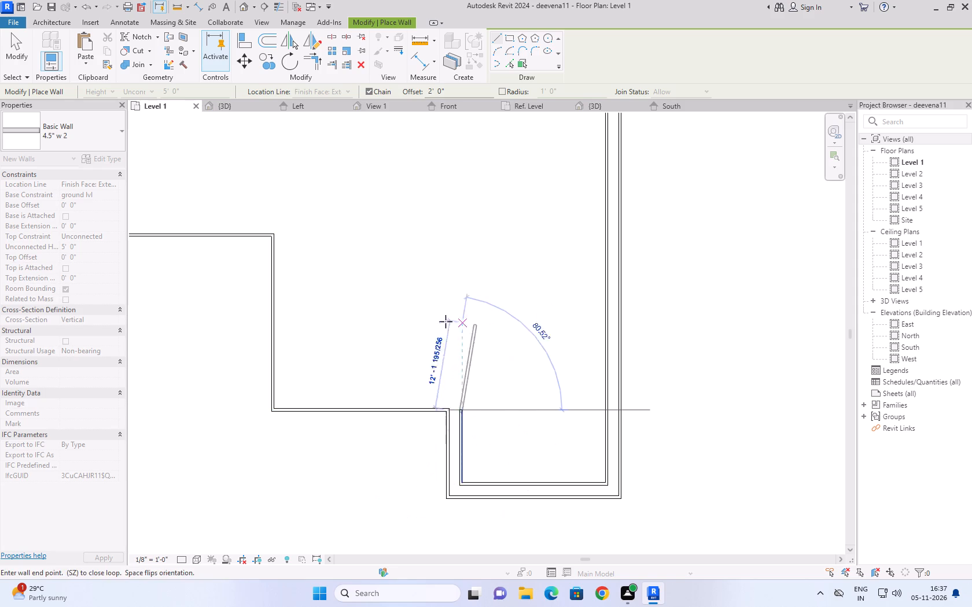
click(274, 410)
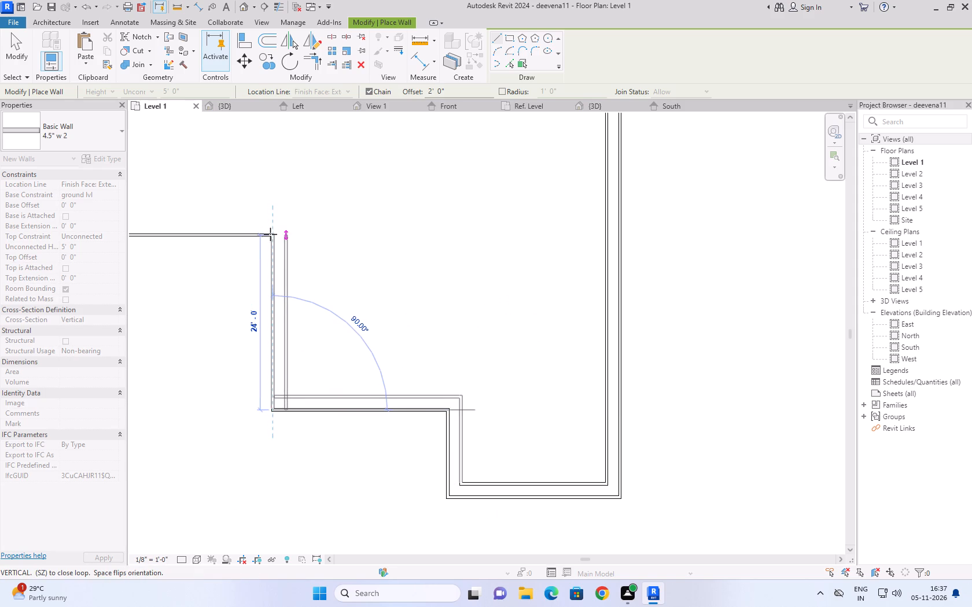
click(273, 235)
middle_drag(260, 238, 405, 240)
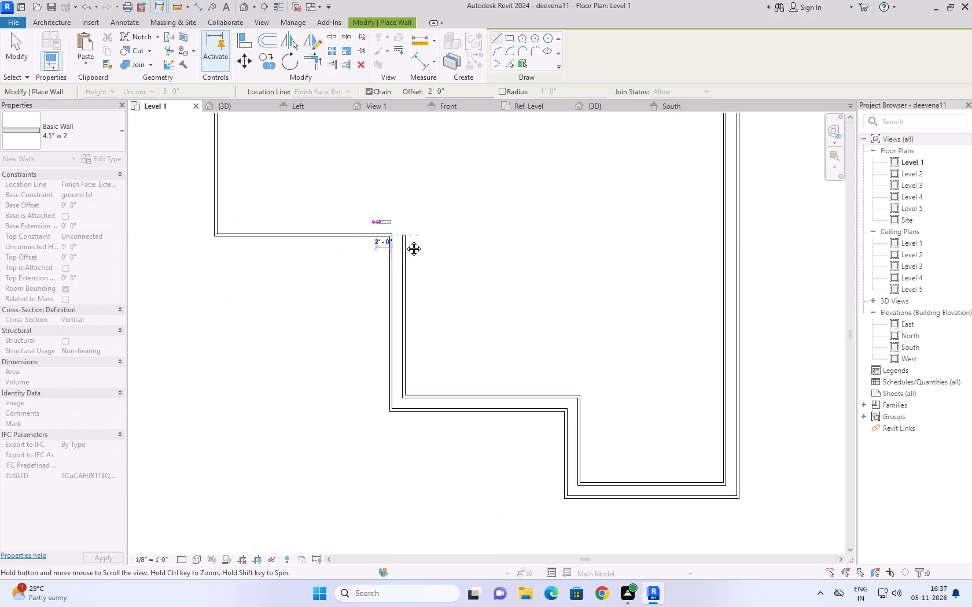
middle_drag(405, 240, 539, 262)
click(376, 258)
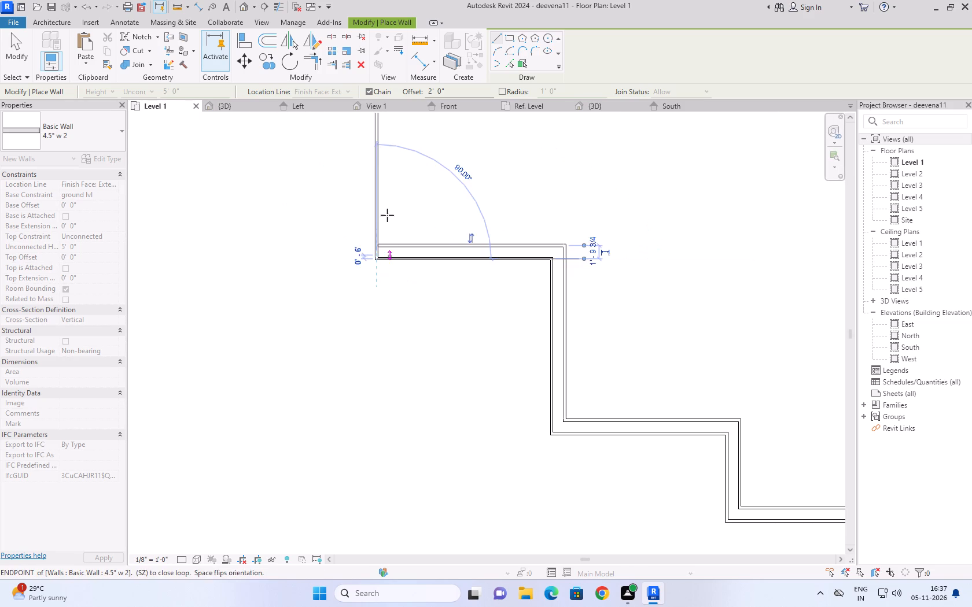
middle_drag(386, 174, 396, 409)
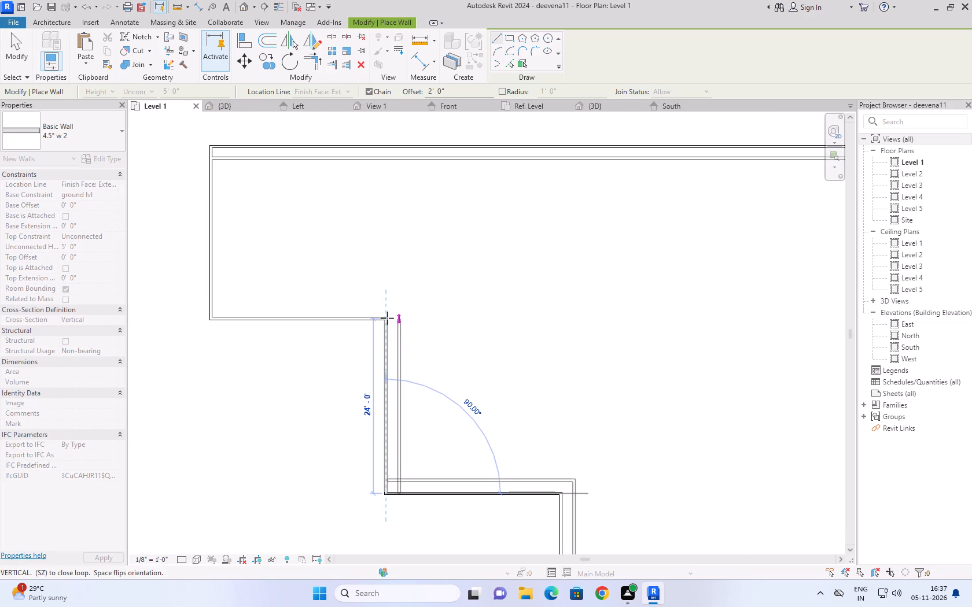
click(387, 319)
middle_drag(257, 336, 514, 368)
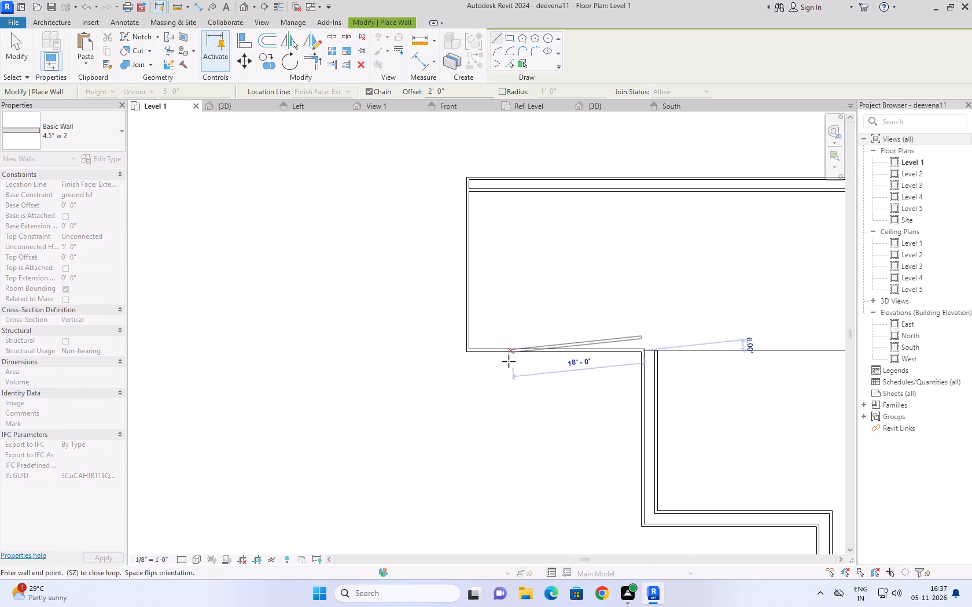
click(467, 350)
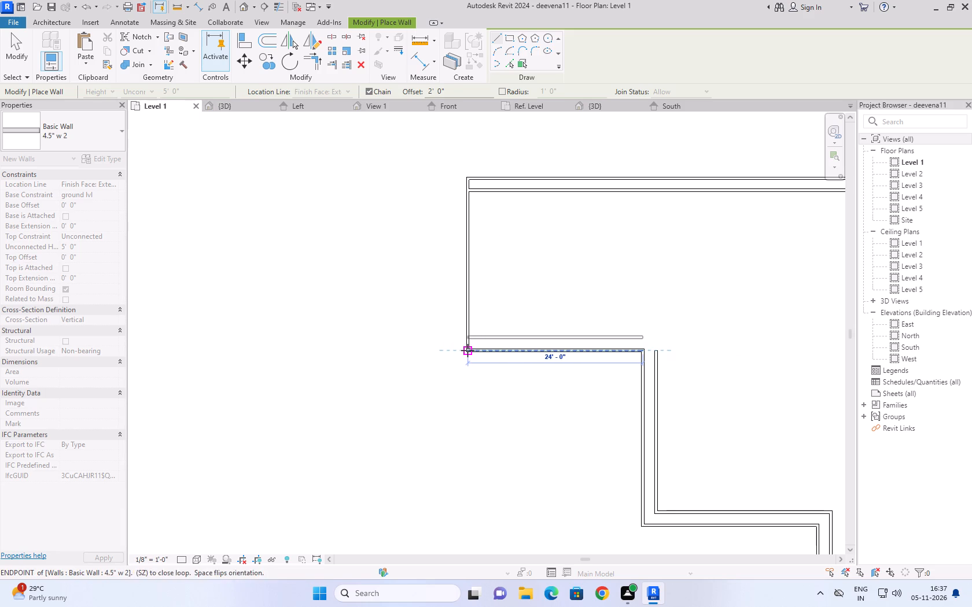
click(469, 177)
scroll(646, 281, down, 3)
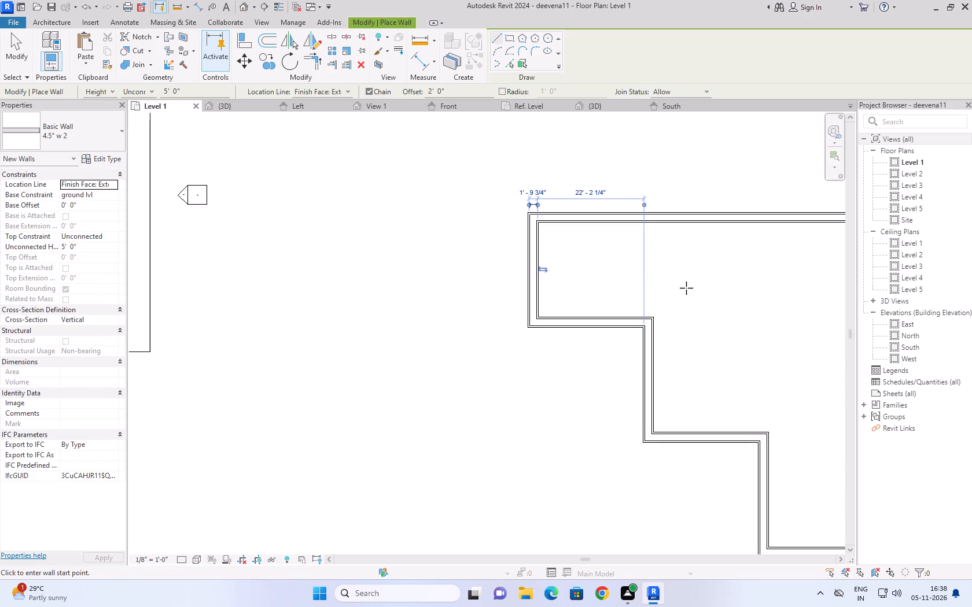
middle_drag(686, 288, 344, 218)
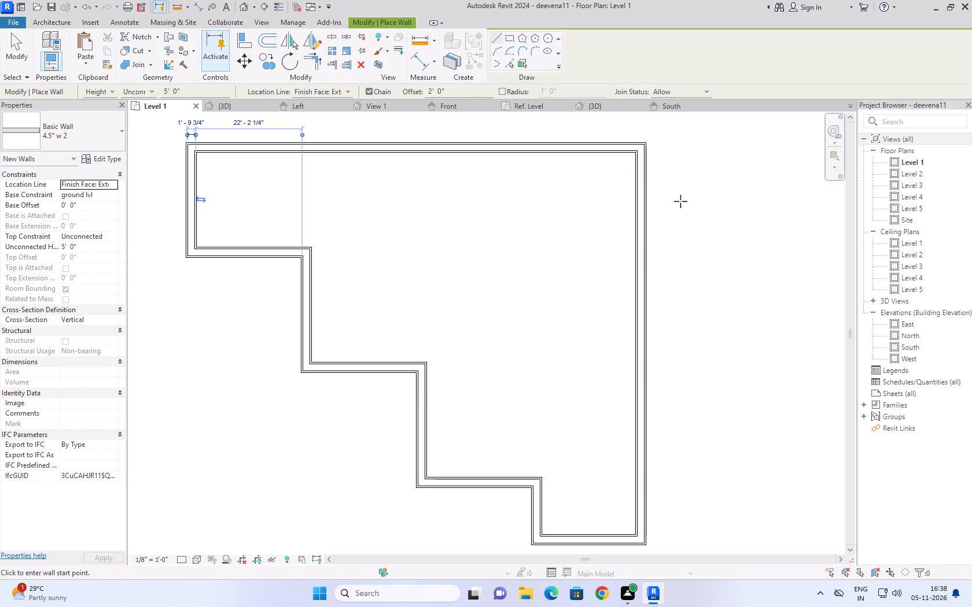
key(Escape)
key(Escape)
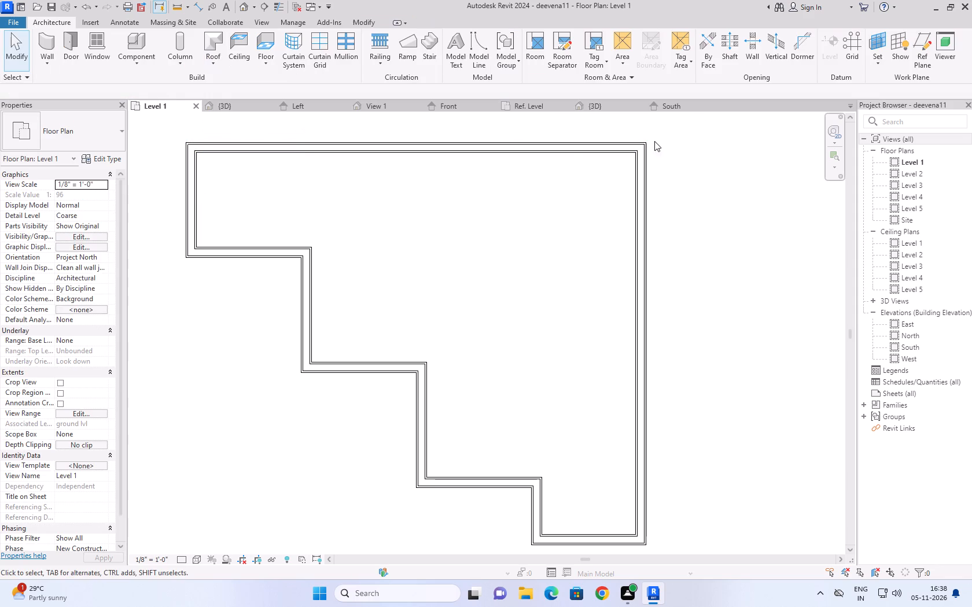
Delete the entire stepped outline east of the plans together with its inner walls.
scroll(777, 18, down, 4)
scroll(608, 186, down, 5)
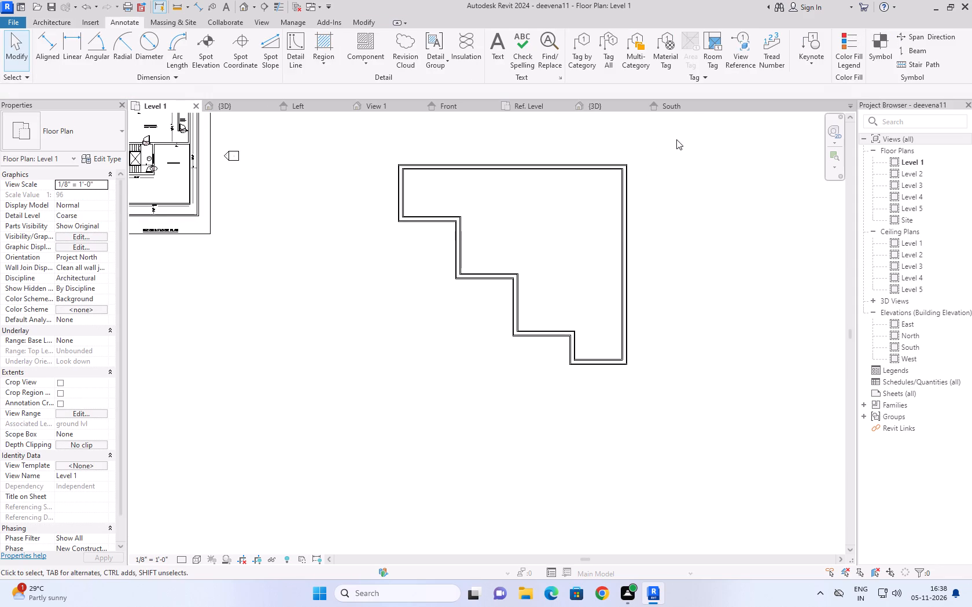
drag(676, 139, 360, 409)
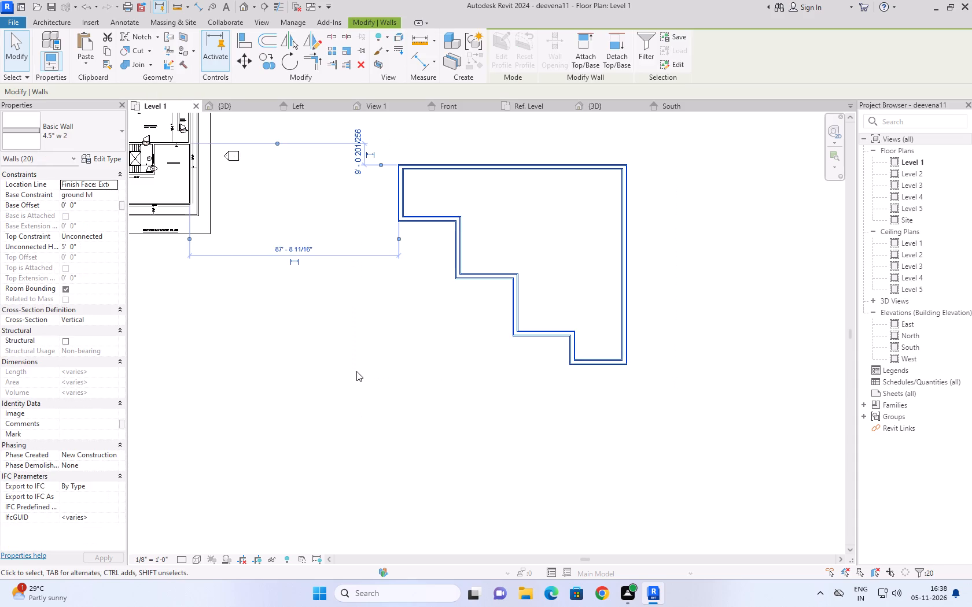
key(Delete)
Examine the three houses in the 3D view, closing in on the middle house's front openings and sit-out.
click(233, 102)
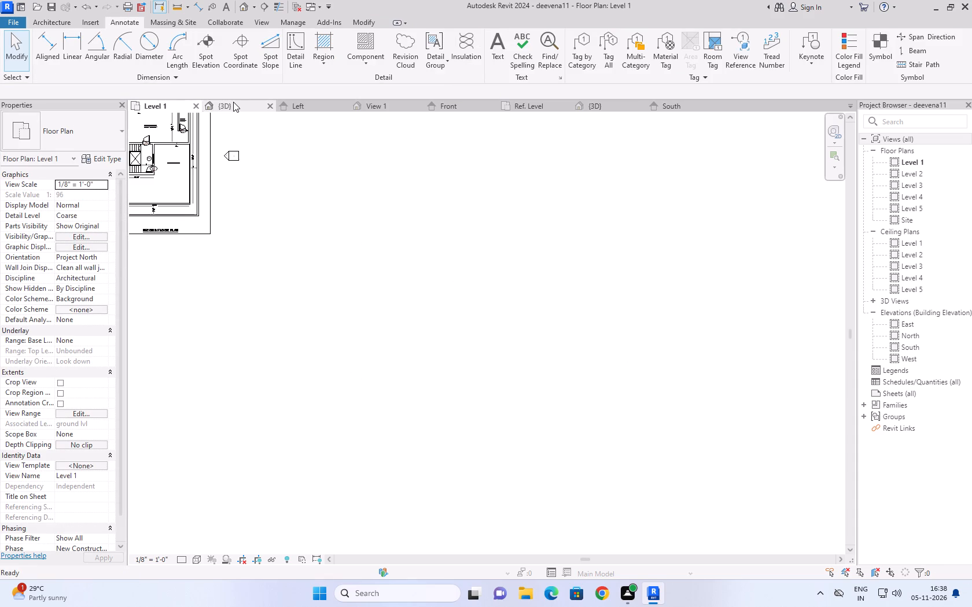
scroll(529, 309, down, 4)
scroll(310, 151, up, 2)
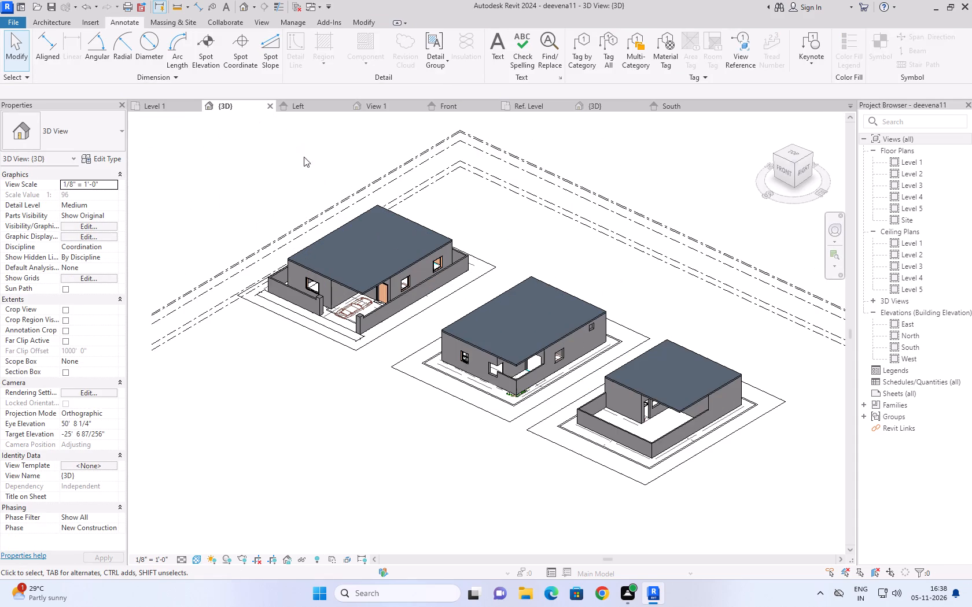
middle_drag(340, 380, 345, 400)
scroll(345, 400, up, 1)
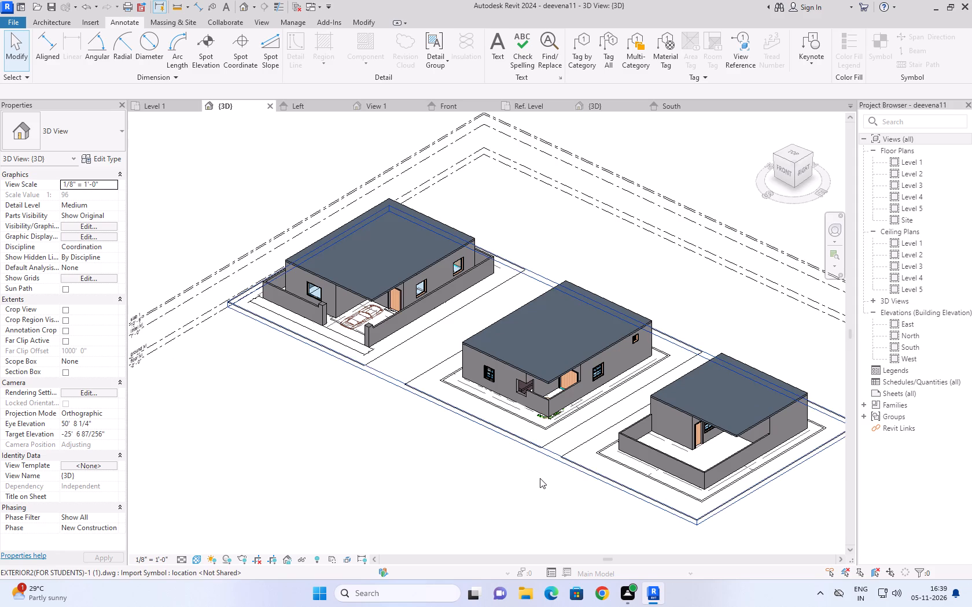
scroll(543, 476, up, 3)
scroll(525, 295, up, 4)
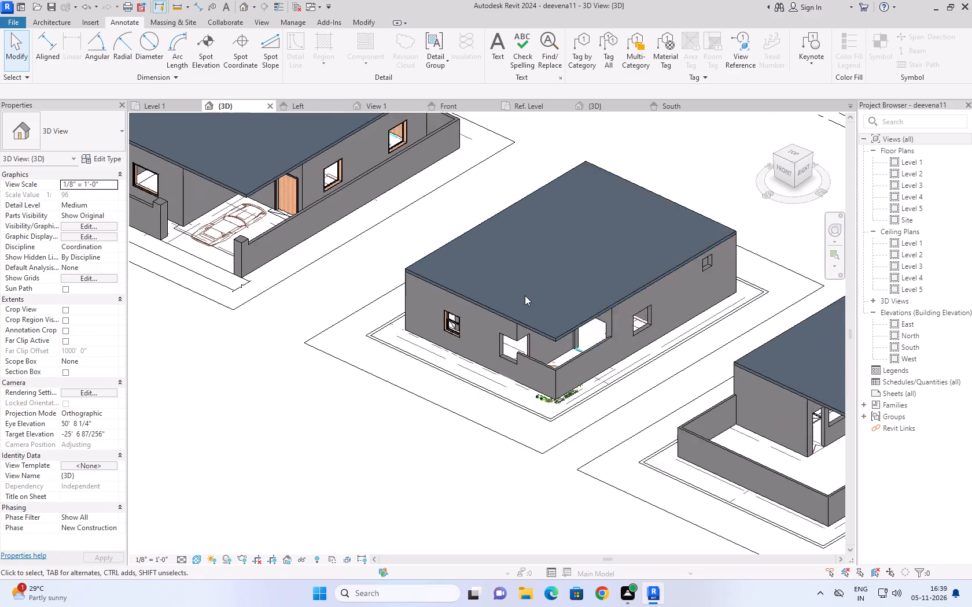
scroll(506, 387, up, 4)
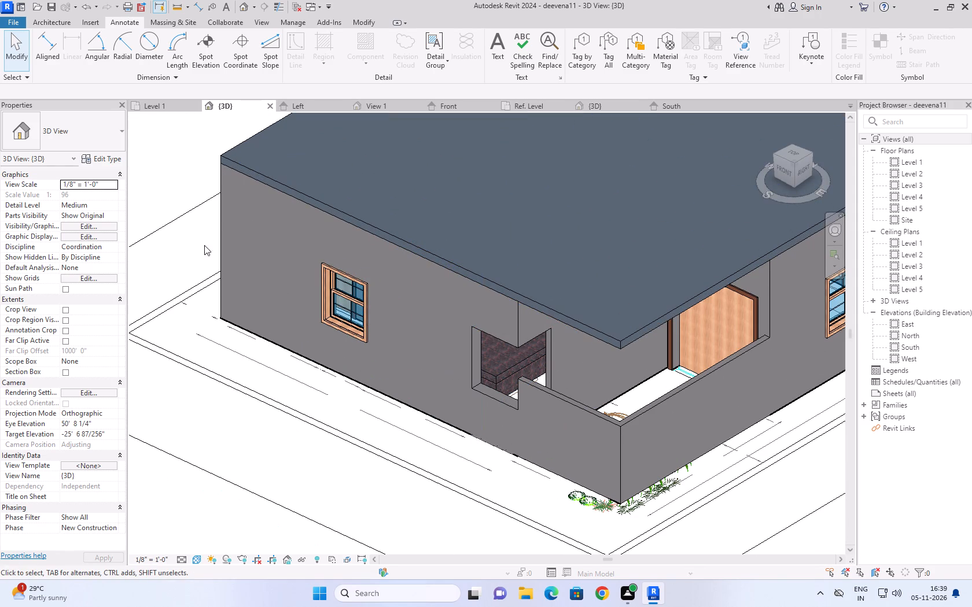
scroll(204, 216, down, 4)
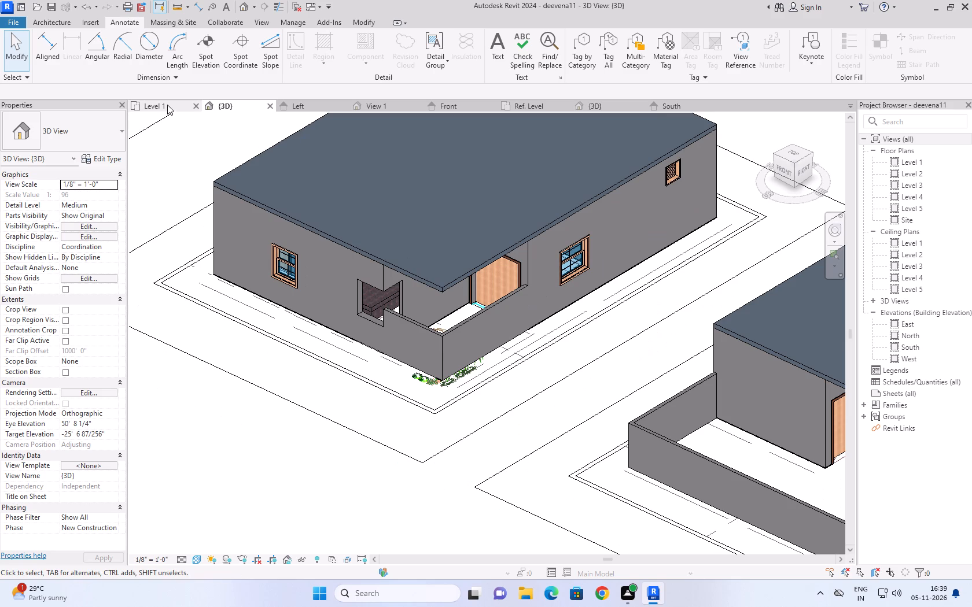
On Level 1, delete the teak-headboard bed model from the first floor's master bedroom.
click(167, 105)
scroll(443, 261, down, 4)
middle_drag(175, 170, 176, 170)
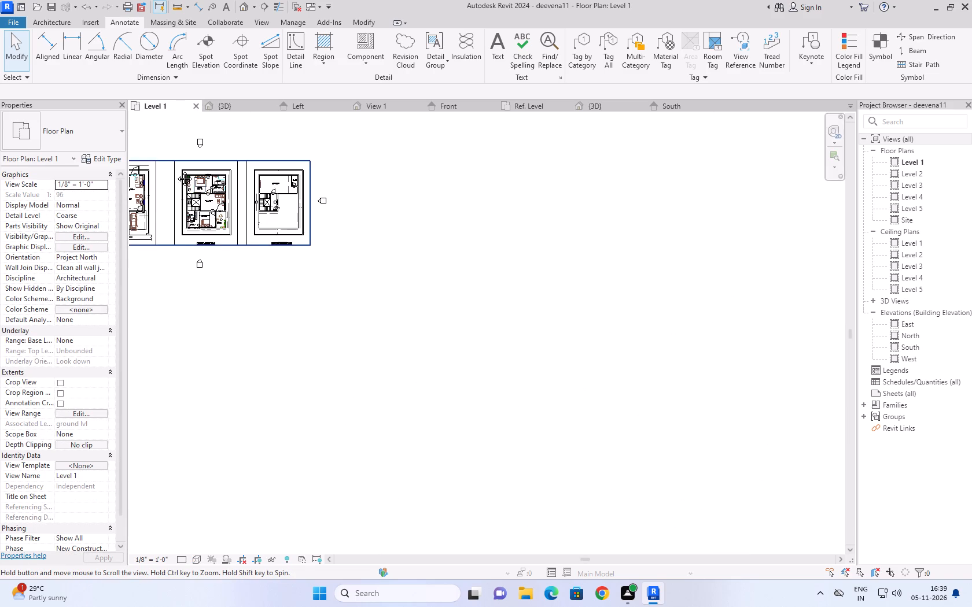
middle_drag(176, 170, 467, 286)
scroll(467, 286, up, 5)
scroll(333, 323, up, 10)
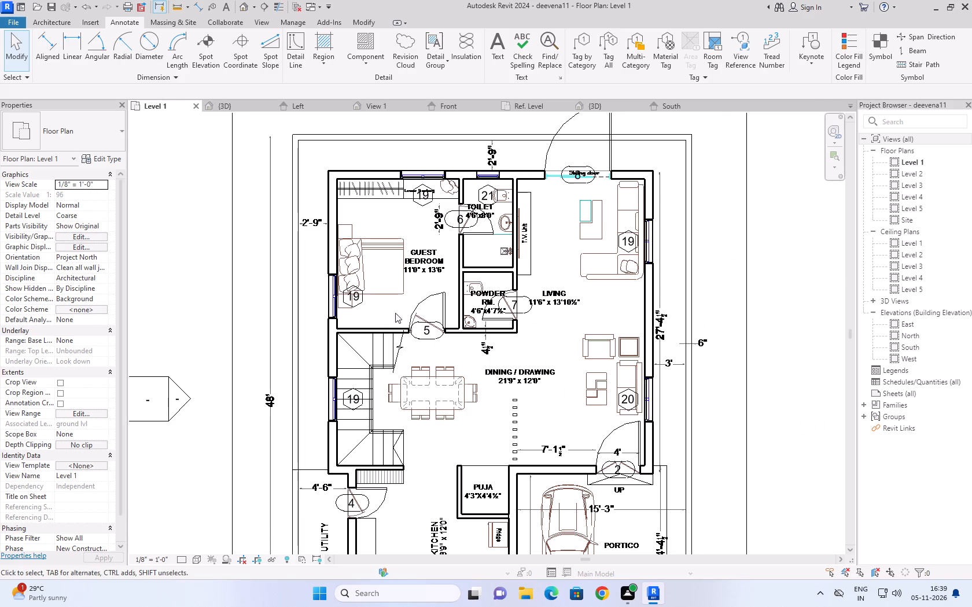
scroll(550, 242, down, 2)
middle_drag(550, 245, 247, 257)
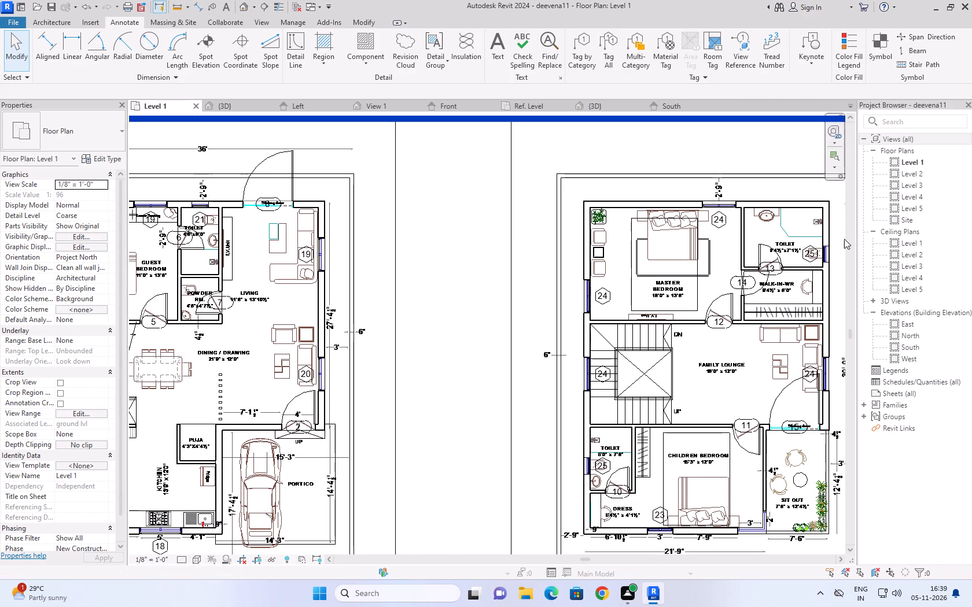
click(695, 291)
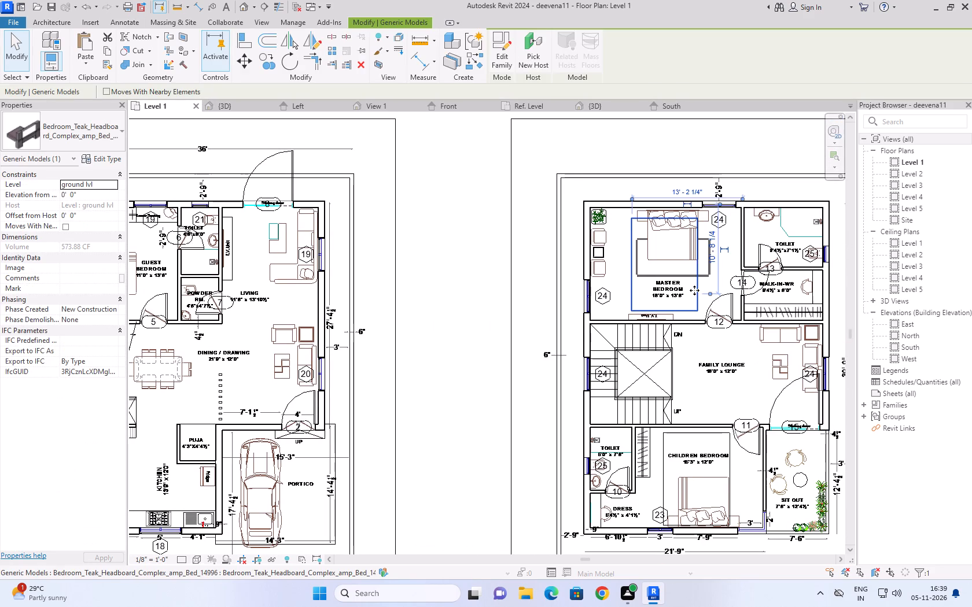
key(Delete)
Delete the bed model from the first floor's children bedroom.
scroll(492, 192, down, 3)
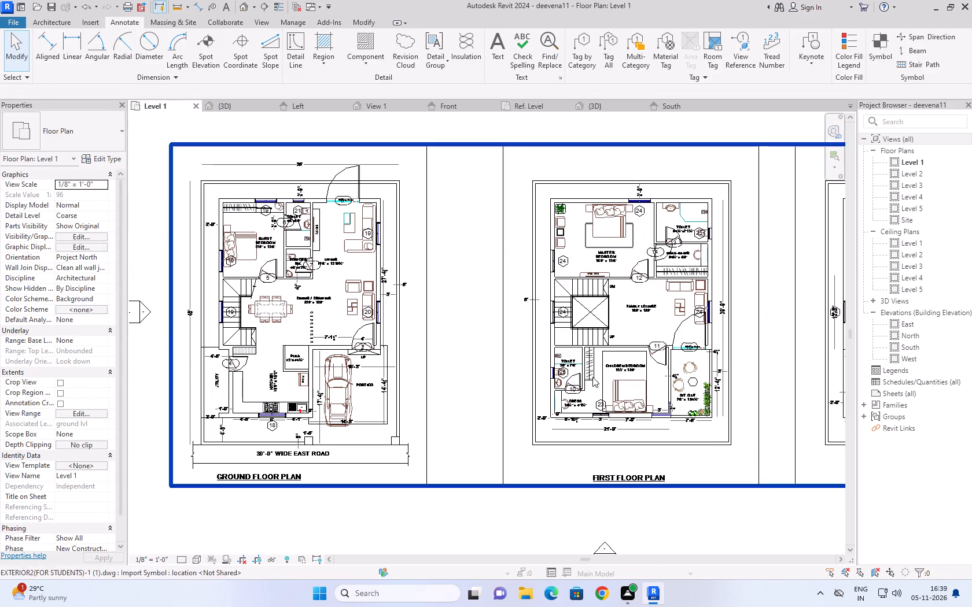
click(646, 380)
key(Delete)
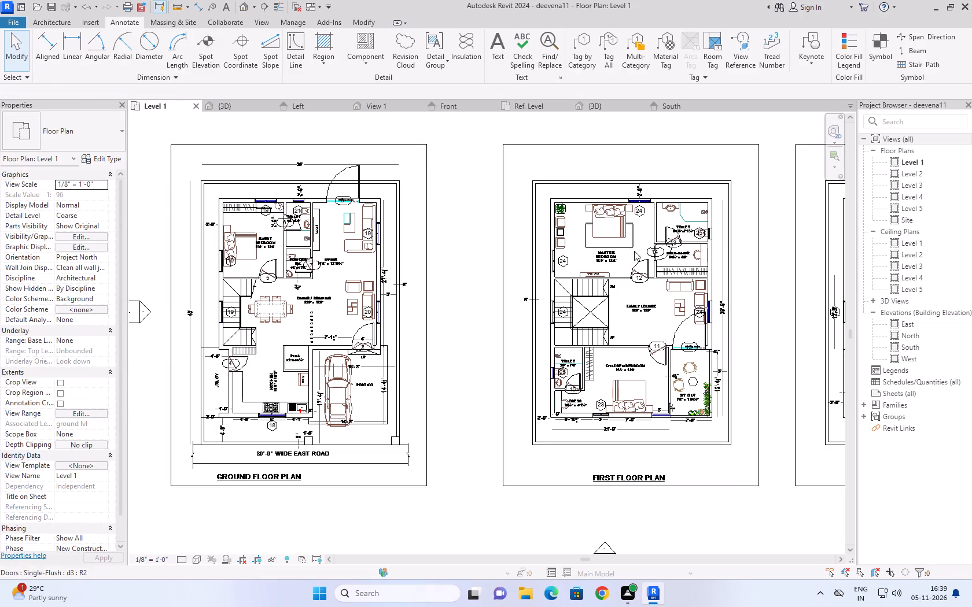
Look over the three floor plans on Level 1 and the three house models in the 3D view.
middle_drag(465, 229, 485, 223)
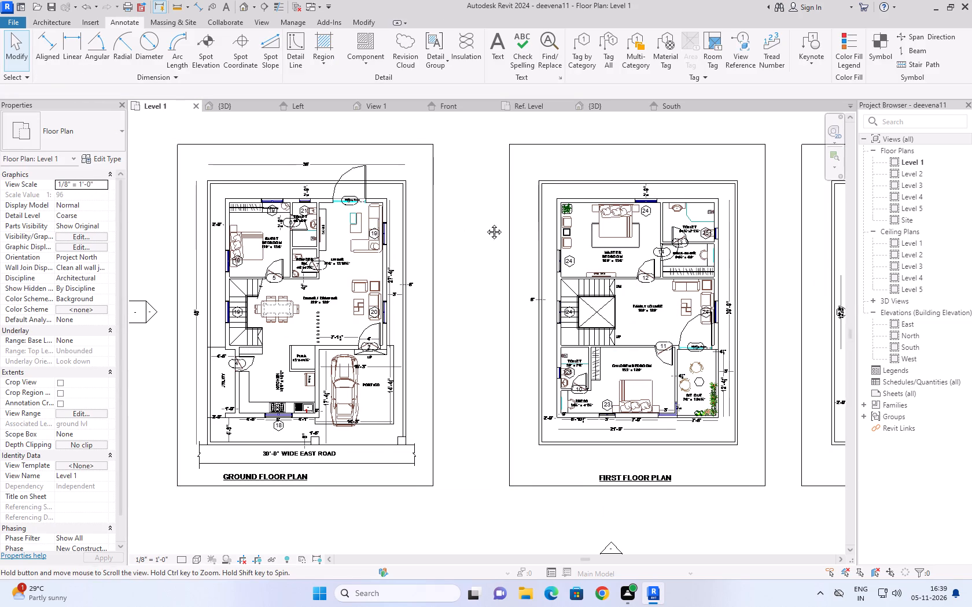
middle_drag(485, 223, 565, 196)
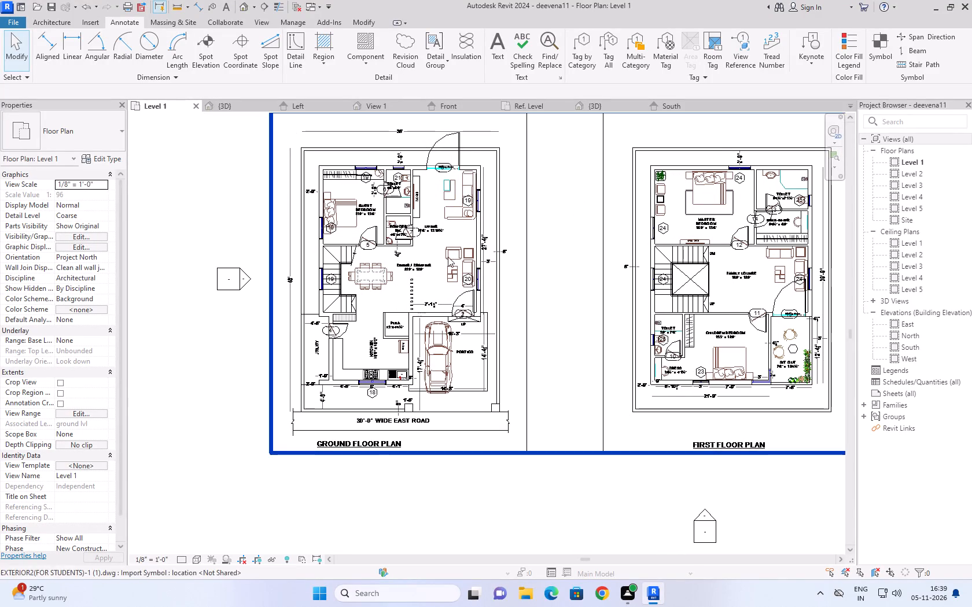
scroll(388, 335, down, 2)
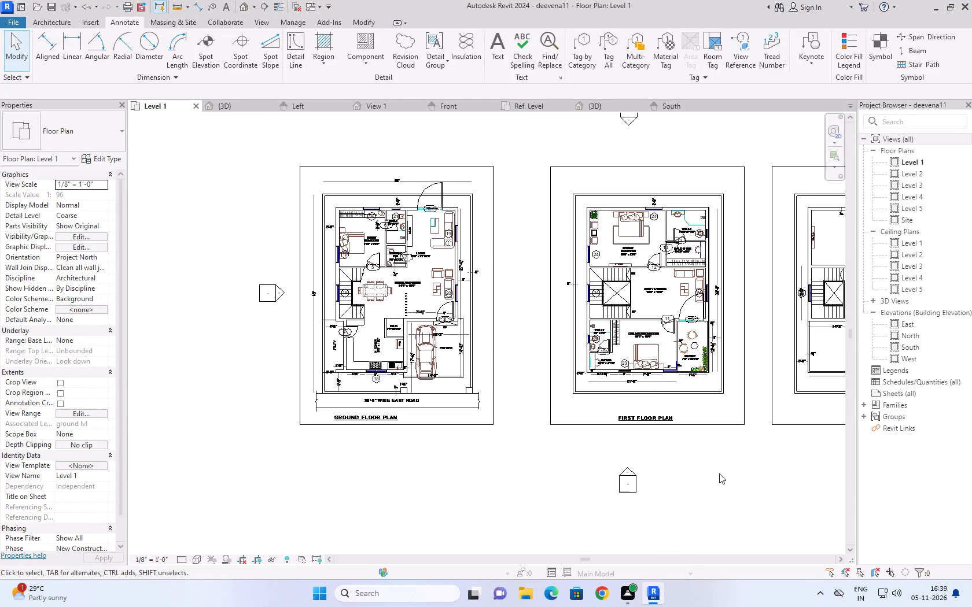
middle_drag(718, 473, 525, 487)
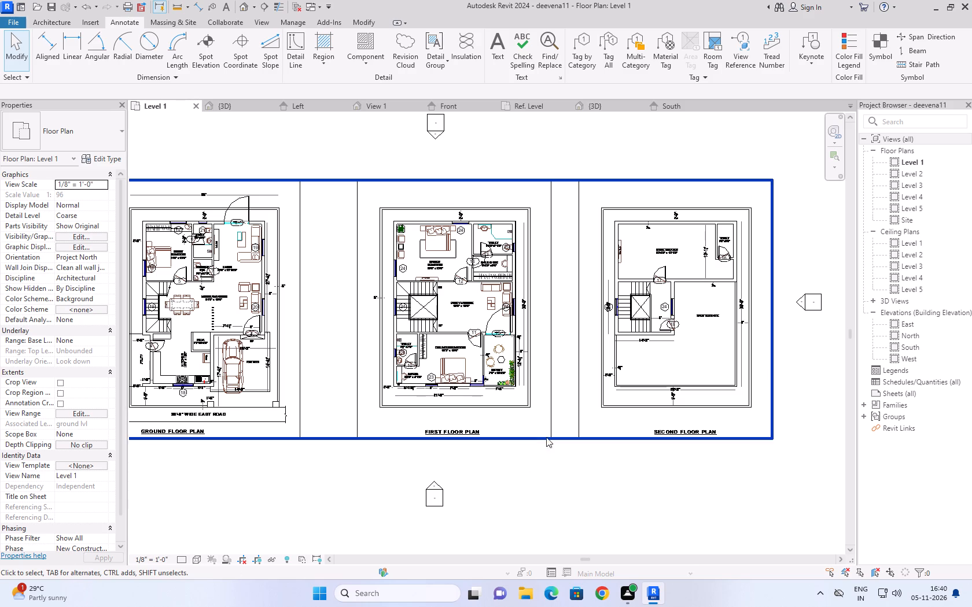
scroll(606, 510, down, 3)
scroll(667, 531, down, 1)
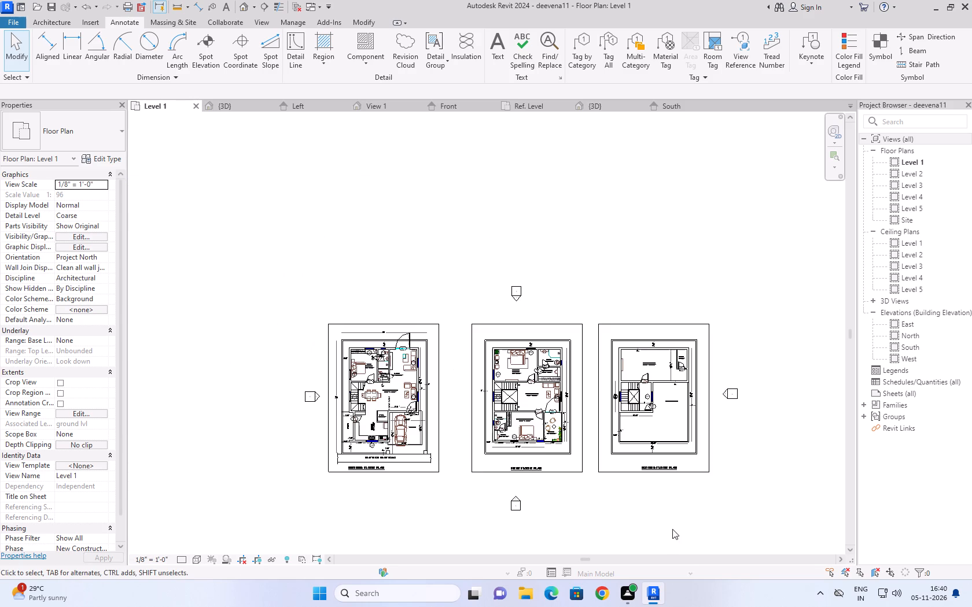
middle_drag(679, 524, 612, 474)
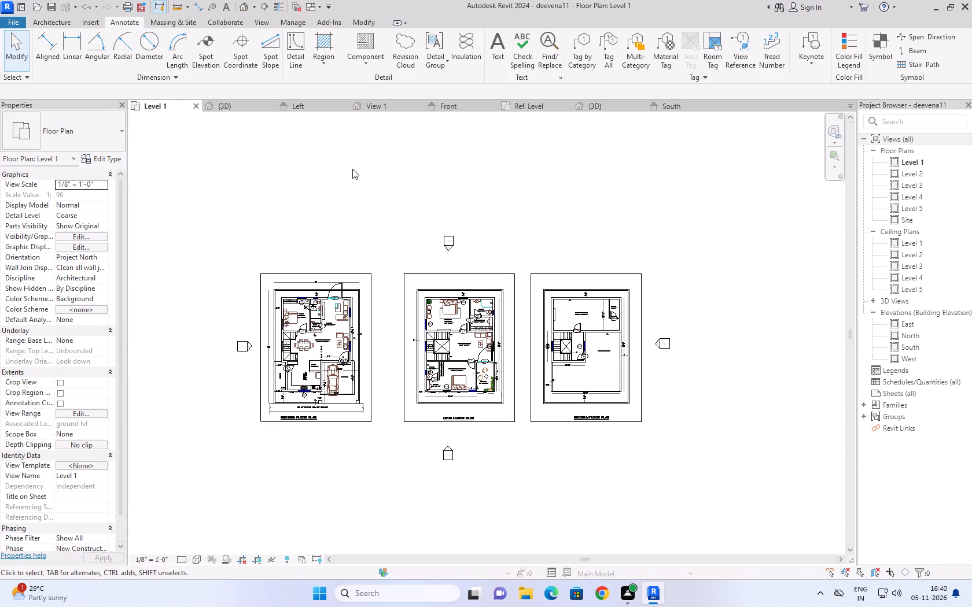
click(228, 104)
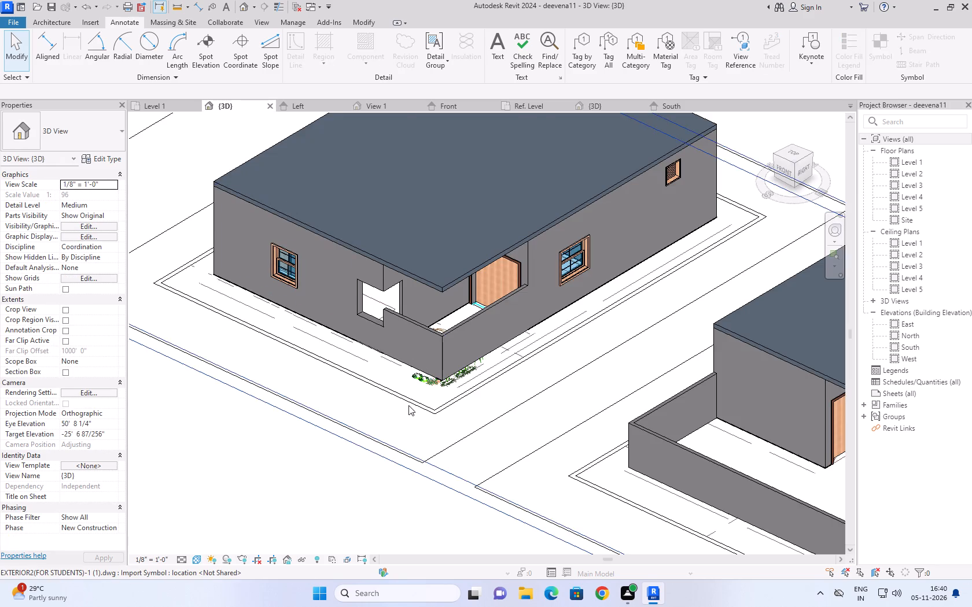
scroll(390, 390, down, 6)
scroll(709, 499, up, 1)
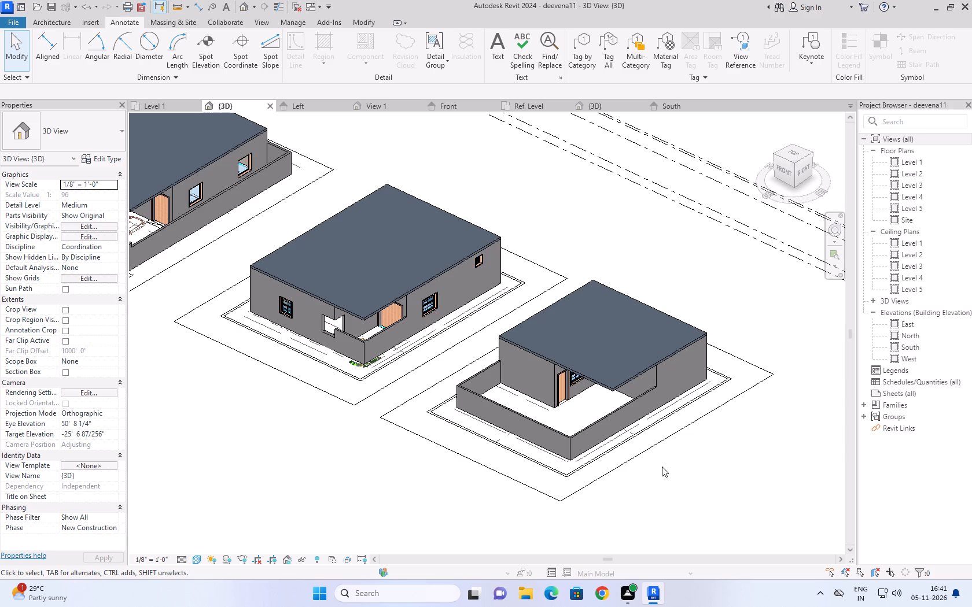
scroll(740, 454, down, 2)
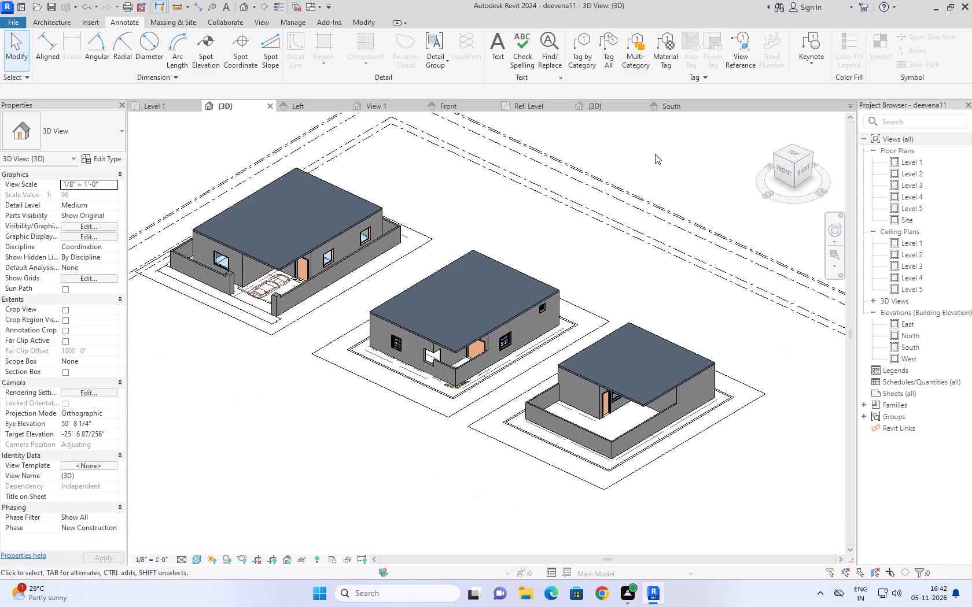
middle_drag(655, 154, 674, 188)
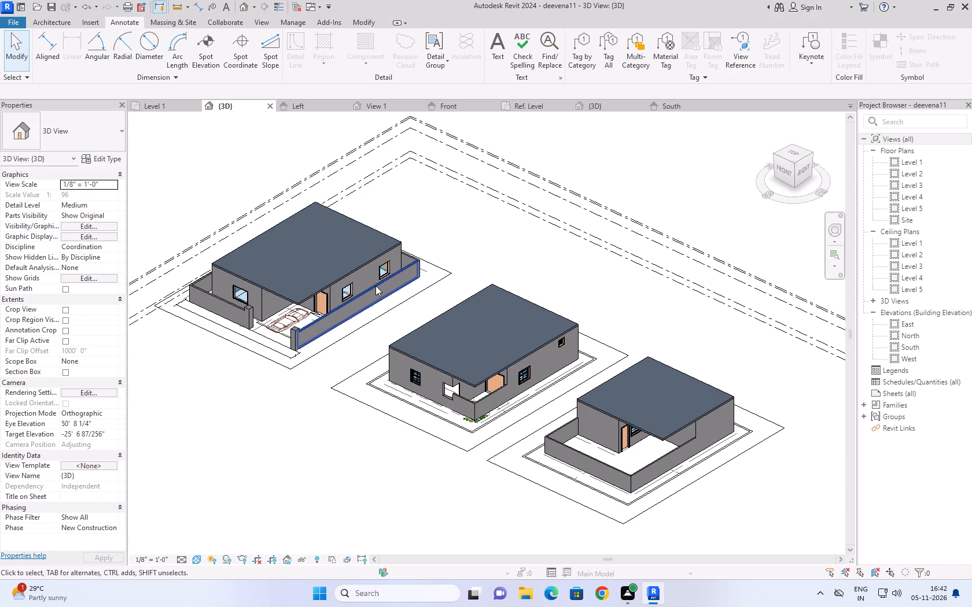
Look over the three house models in the 3D view and inspect the roof slab of the house with the open walled front yard.
scroll(474, 236, up, 1)
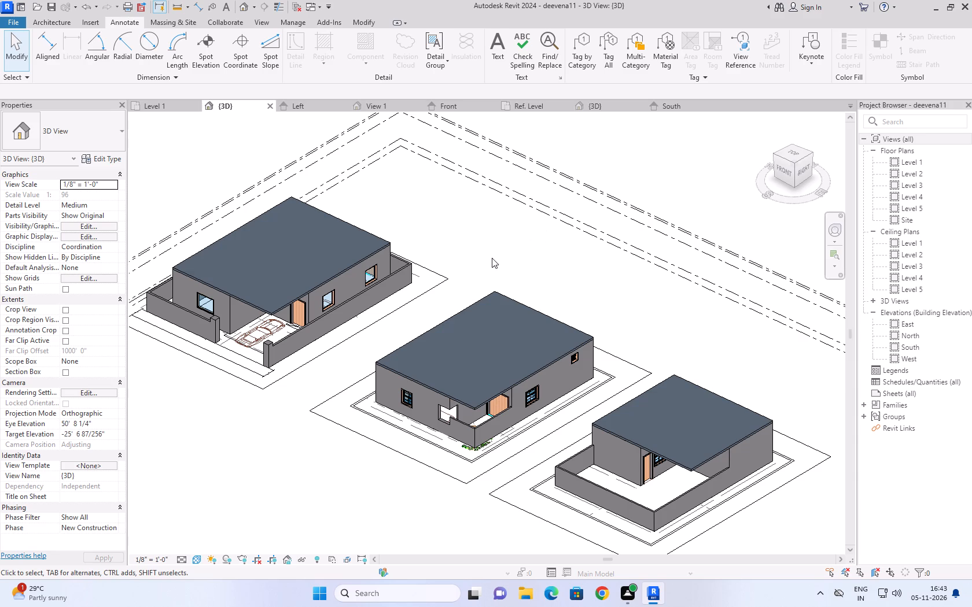
scroll(614, 297, down, 2)
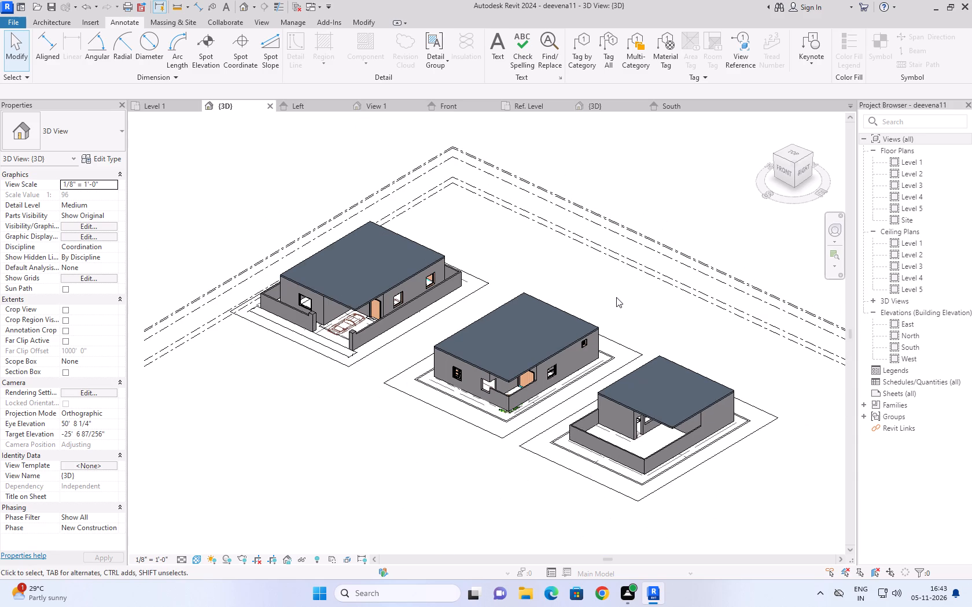
middle_drag(590, 297, 584, 295)
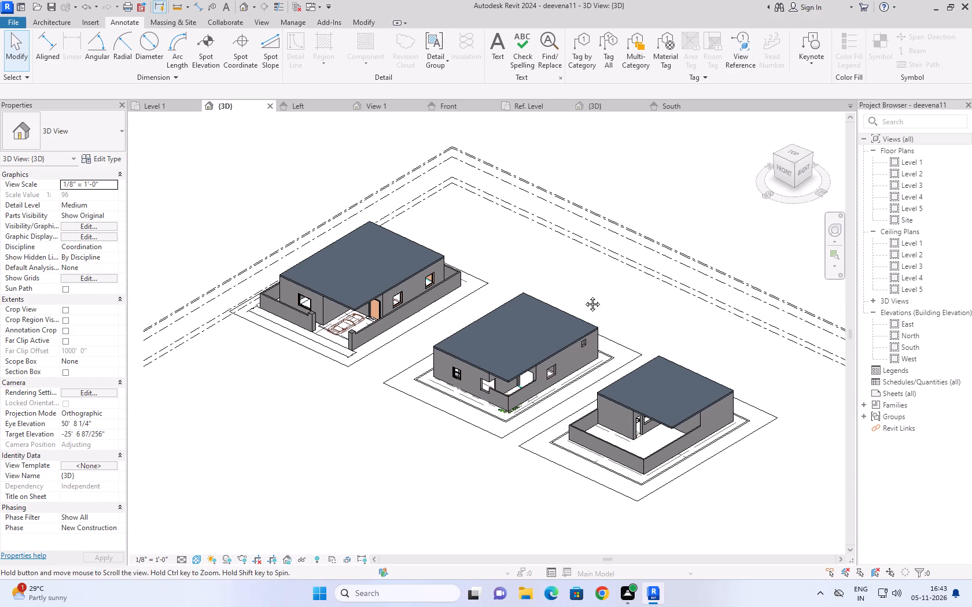
middle_drag(584, 295, 526, 286)
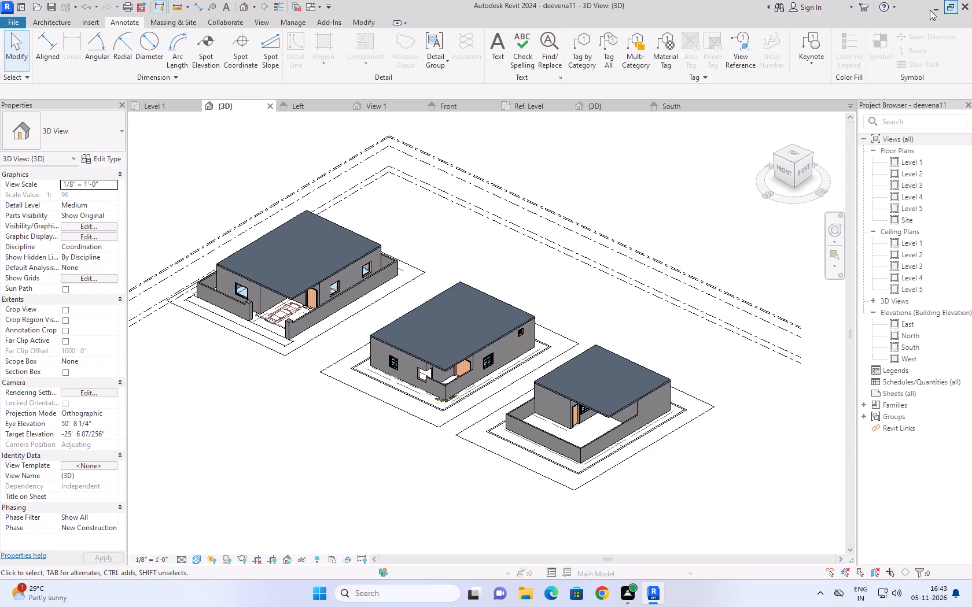
click(668, 376)
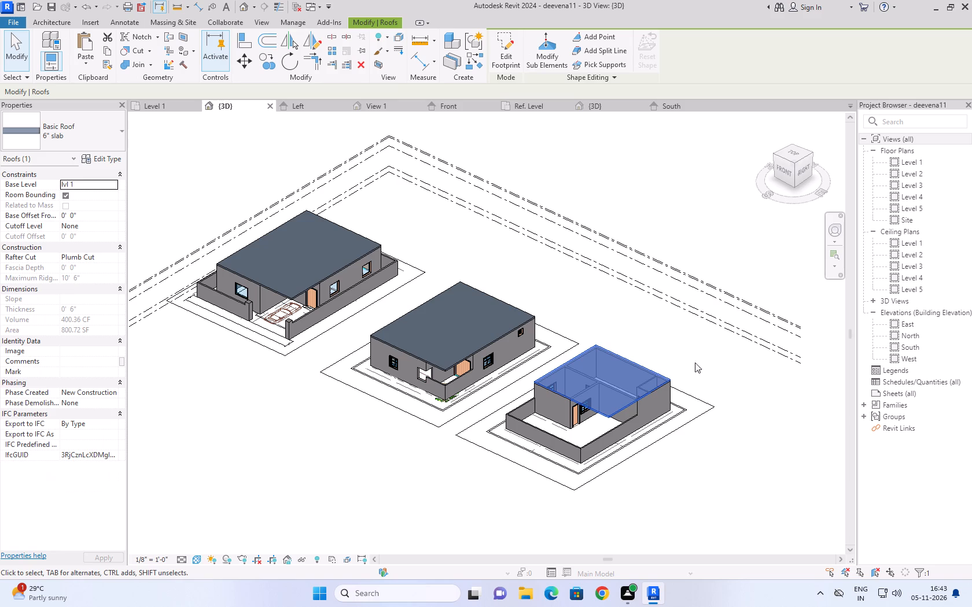
click(722, 361)
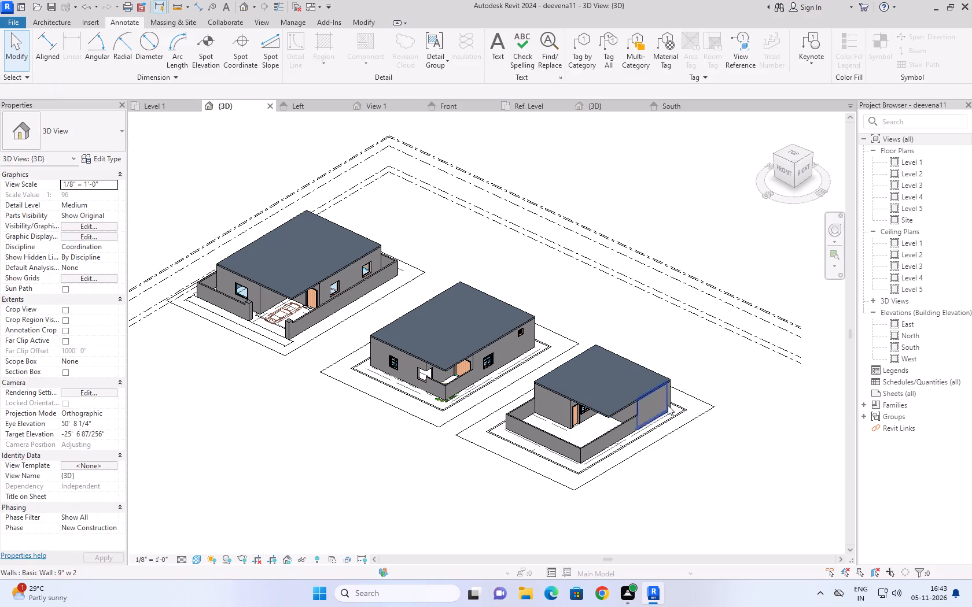
click(607, 412)
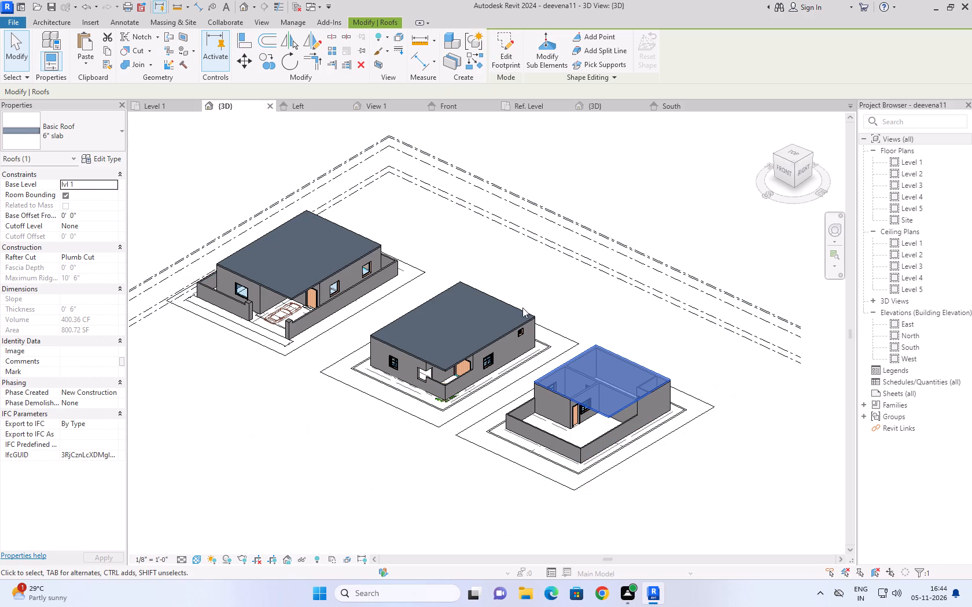
click(768, 483)
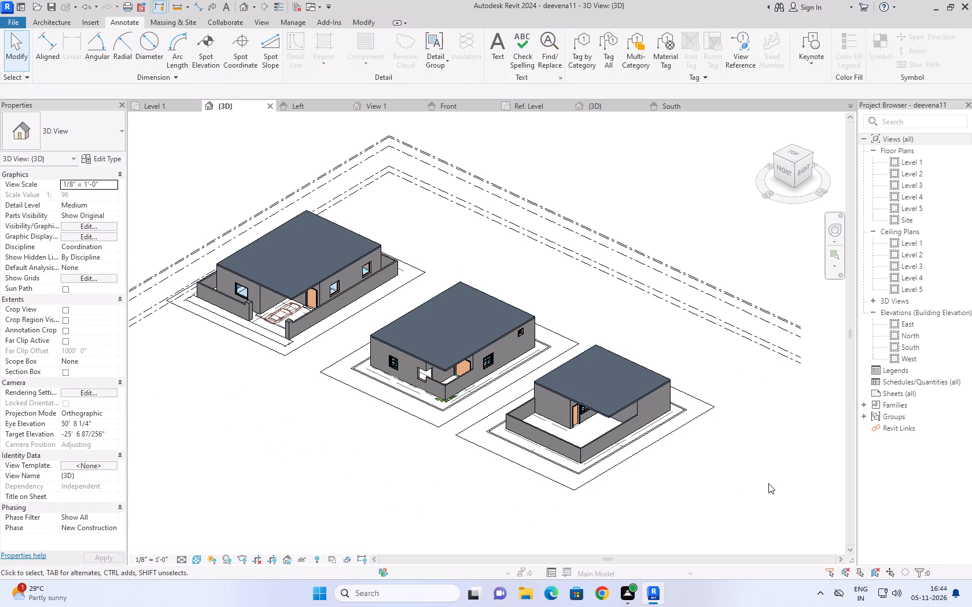
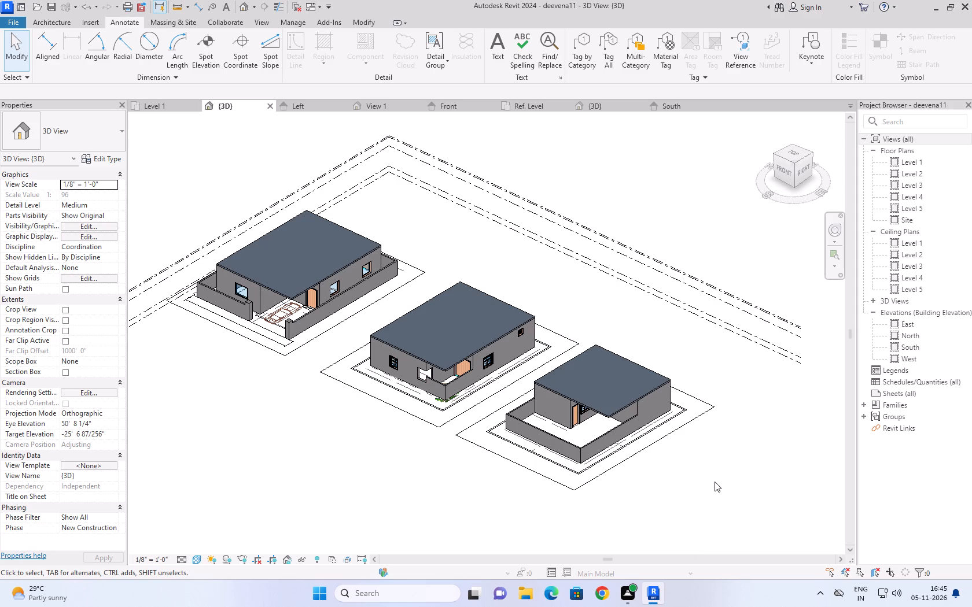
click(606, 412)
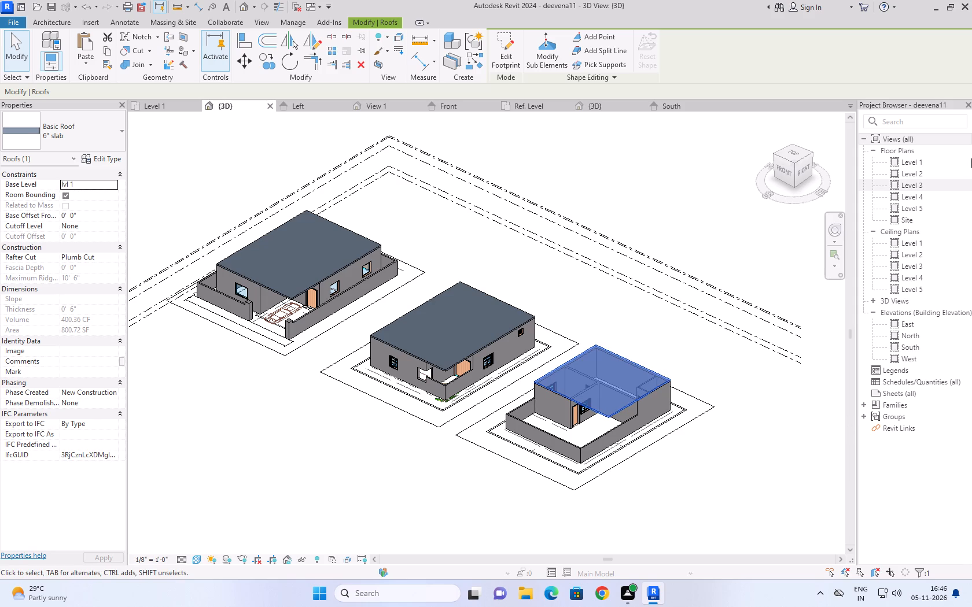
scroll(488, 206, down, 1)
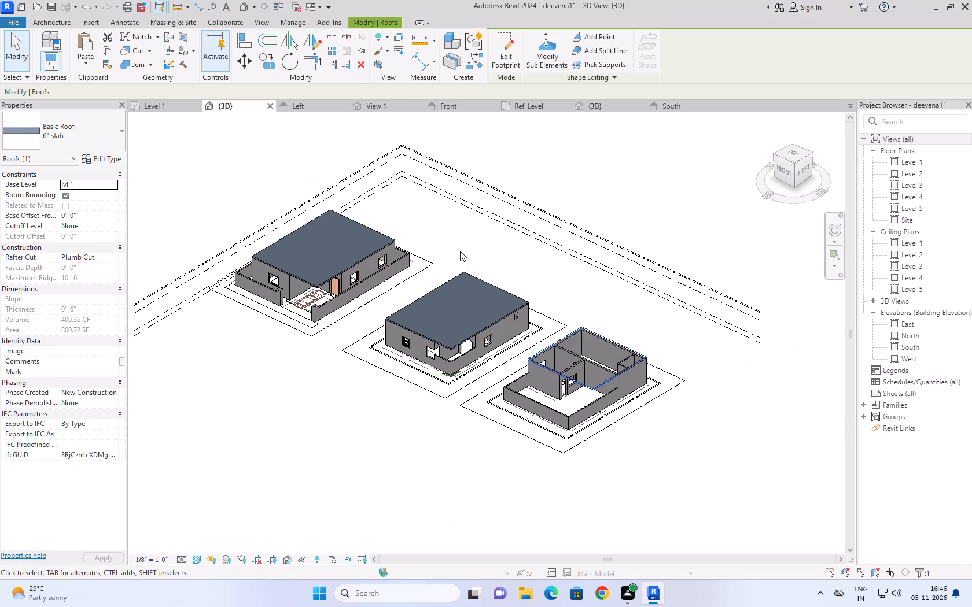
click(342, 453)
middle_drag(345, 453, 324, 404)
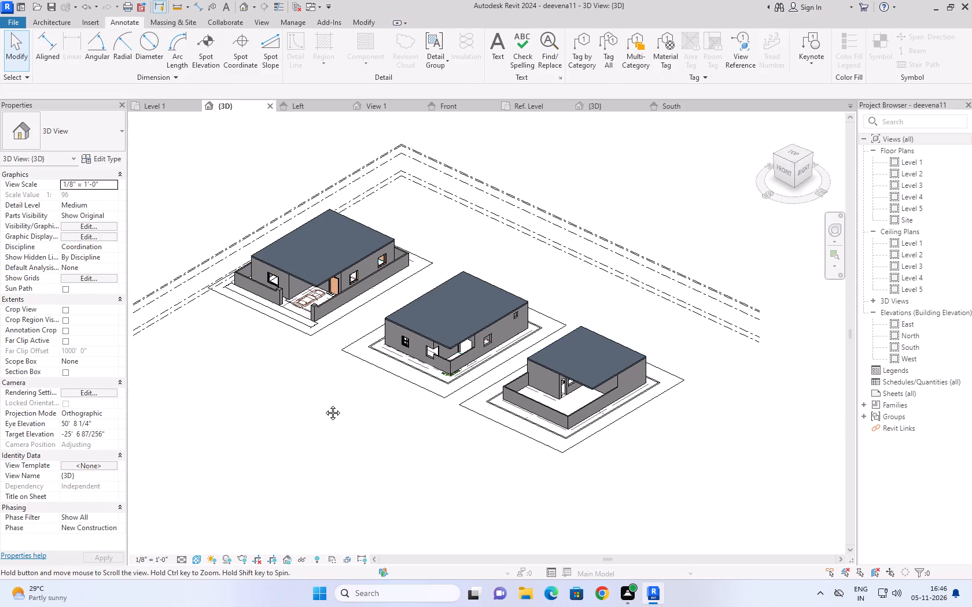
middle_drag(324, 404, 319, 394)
On Level 1, draw a closed, irregular loop of eight 4.5" w 2 walls, about 29' wide, in the empty area beyond the second floor plan.
click(159, 104)
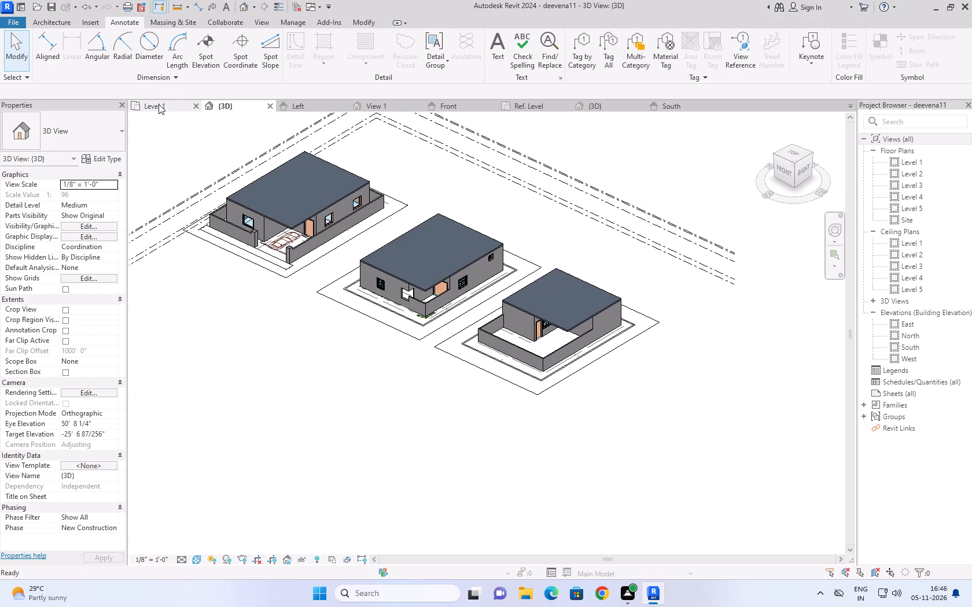
click(48, 21)
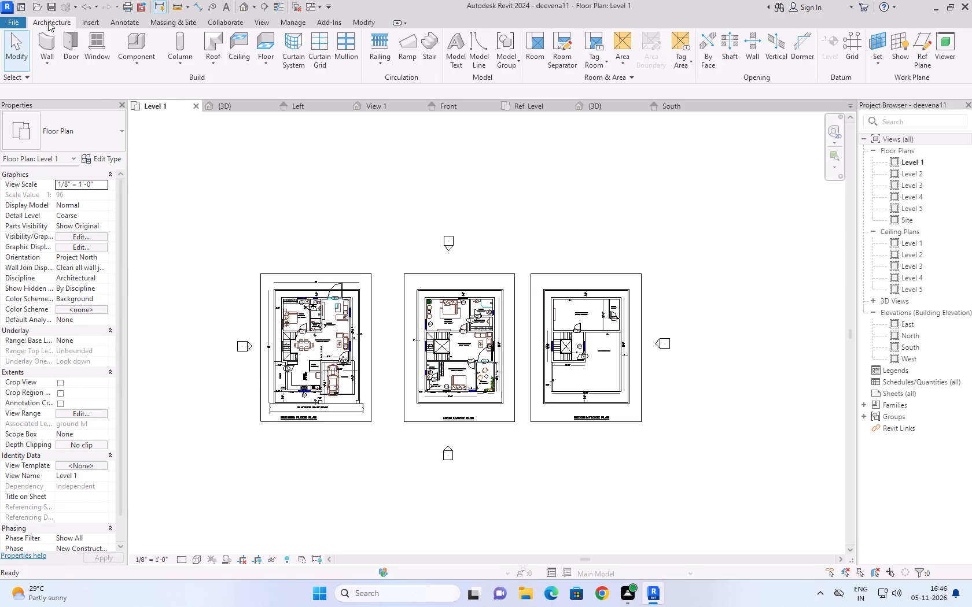
click(50, 60)
click(66, 79)
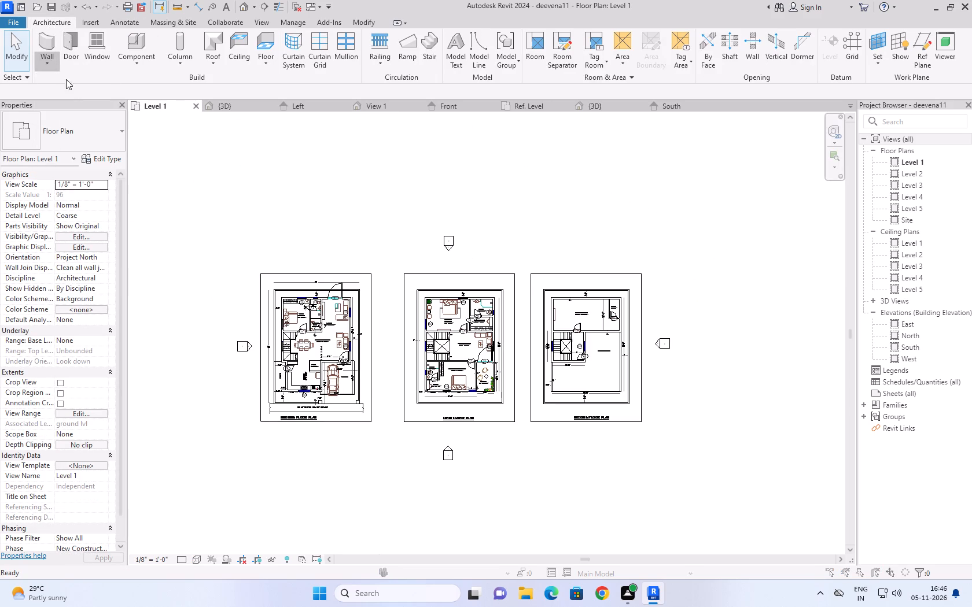
click(410, 271)
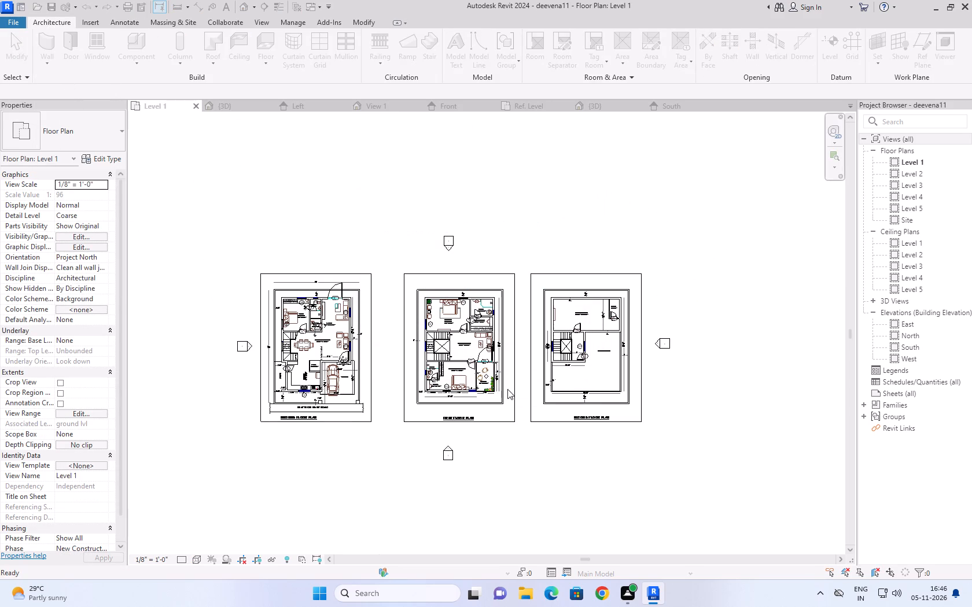
scroll(616, 444, down, 3)
middle_drag(662, 473, 611, 442)
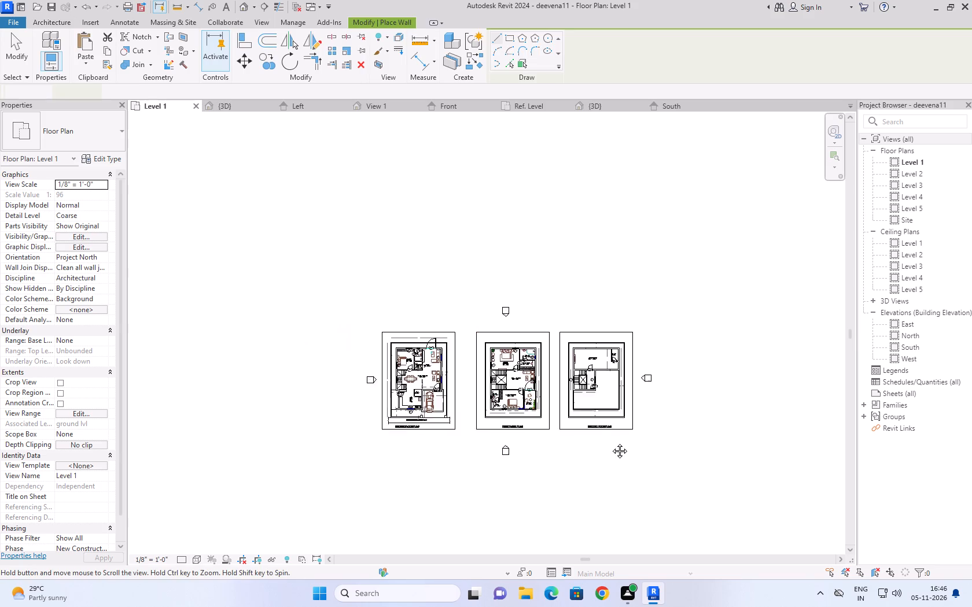
middle_drag(611, 442, 427, 364)
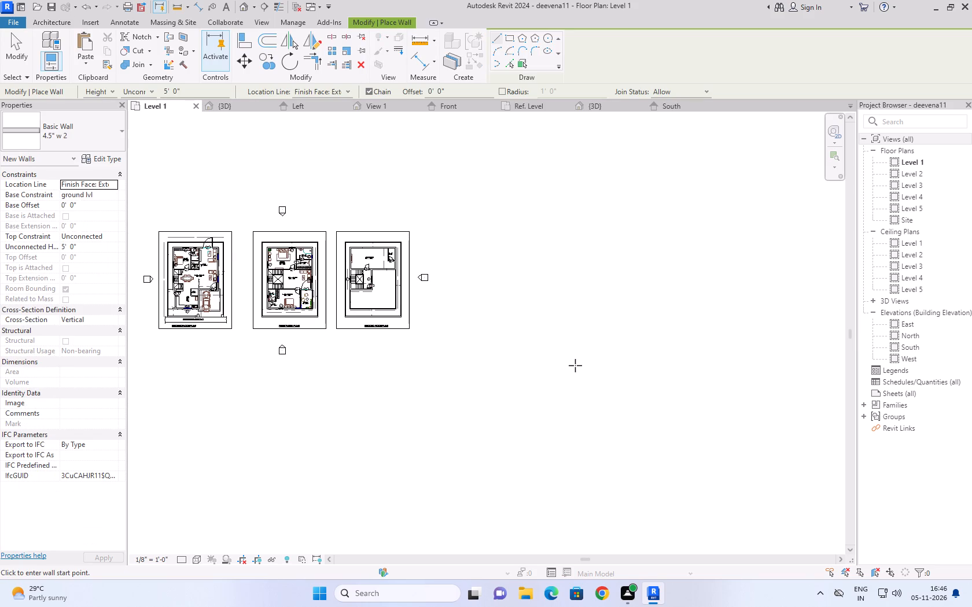
click(491, 425)
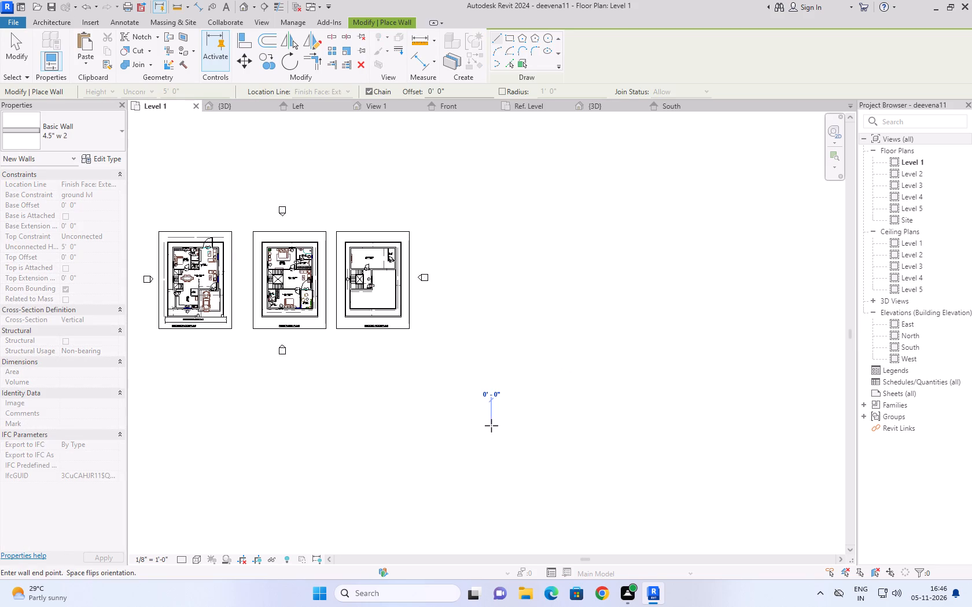
click(509, 423)
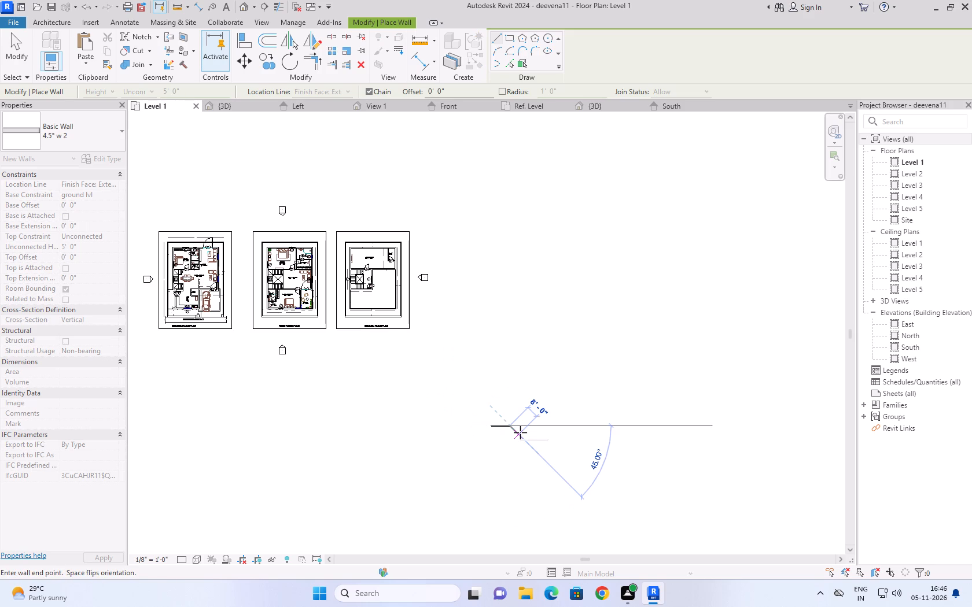
click(520, 432)
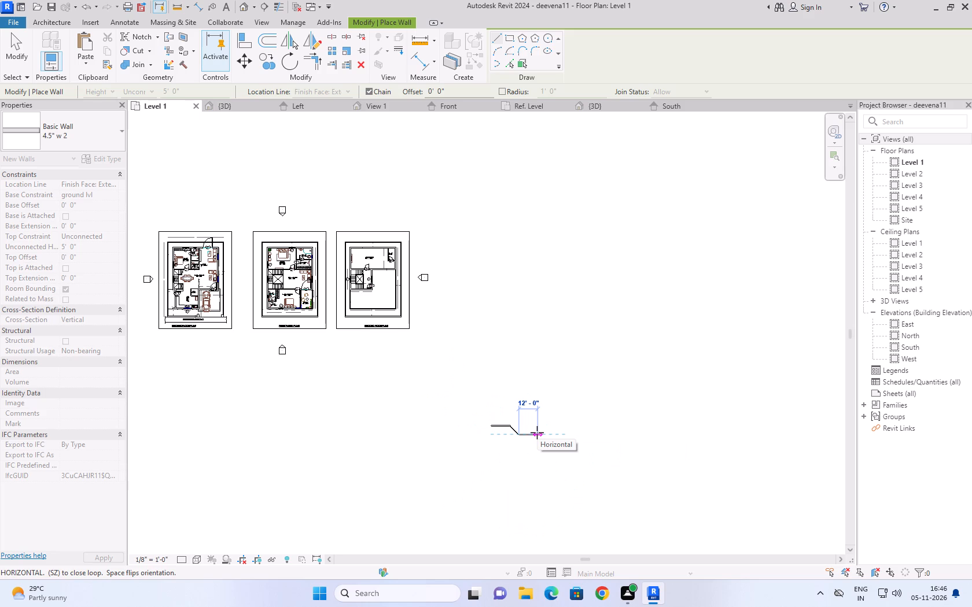
click(537, 432)
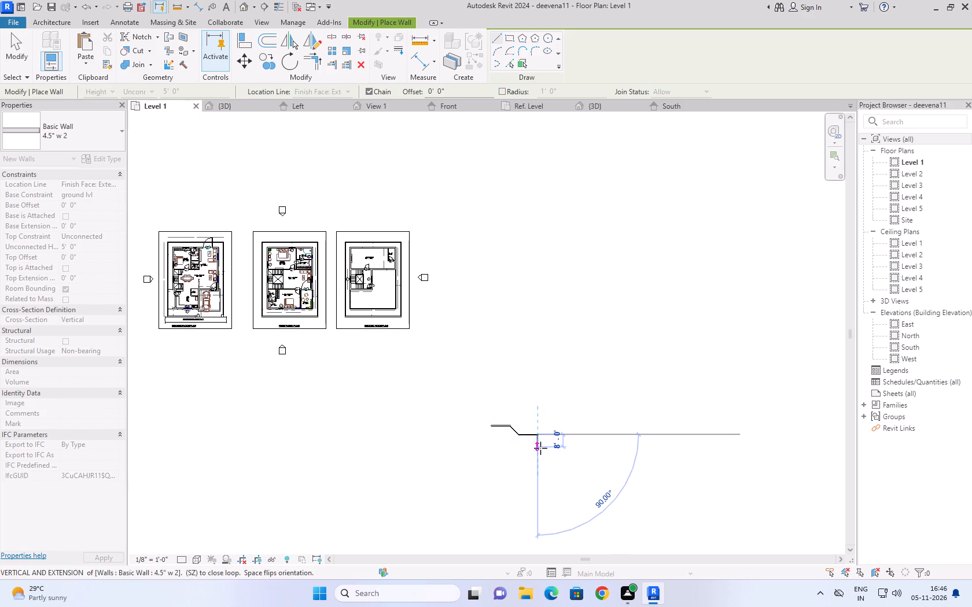
click(540, 449)
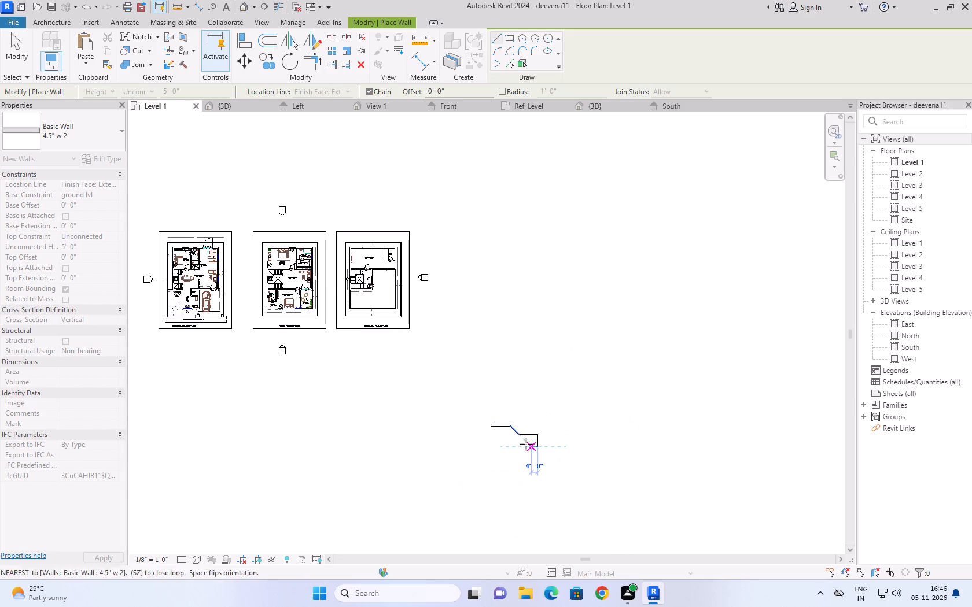
click(517, 452)
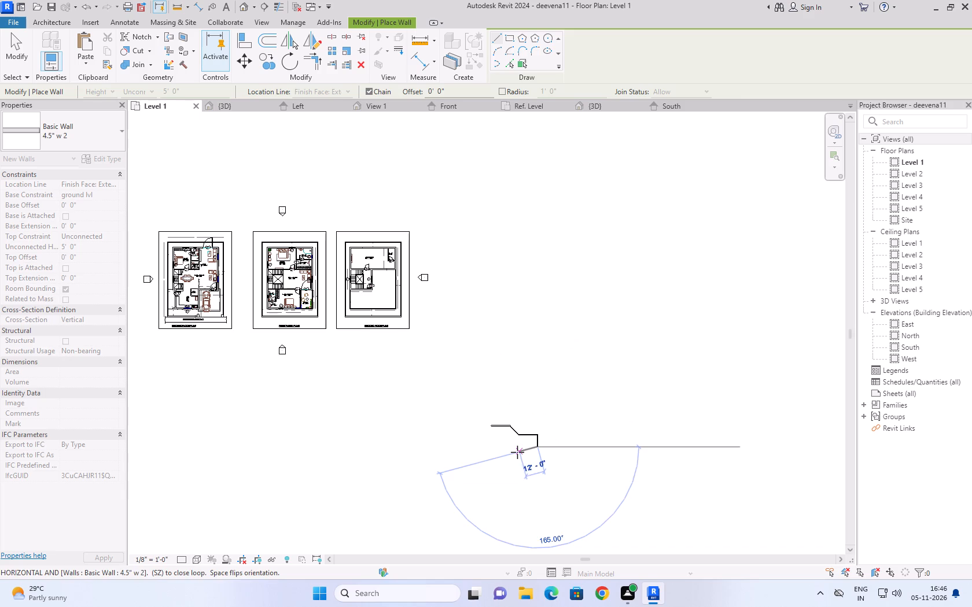
click(499, 478)
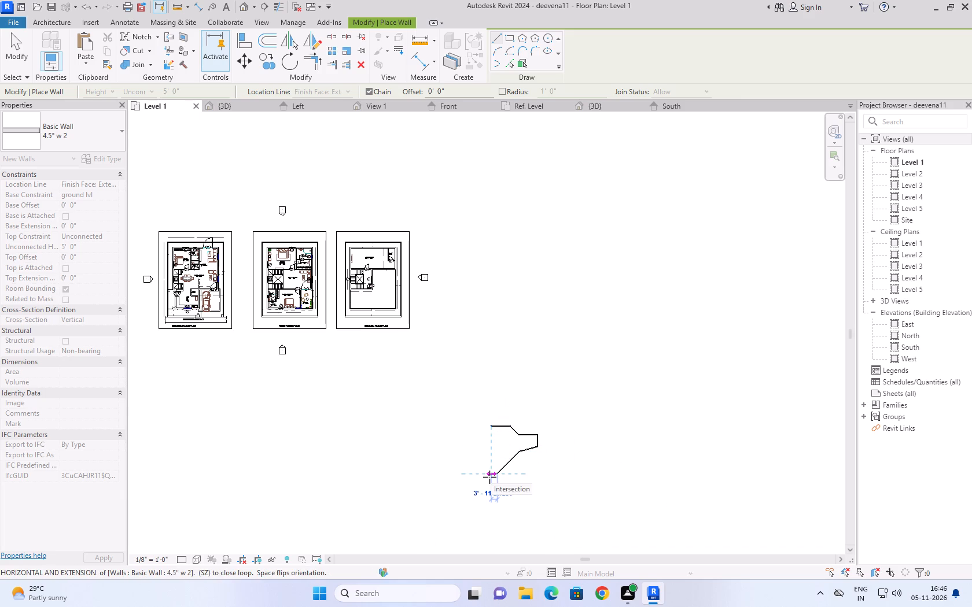
click(489, 477)
click(489, 427)
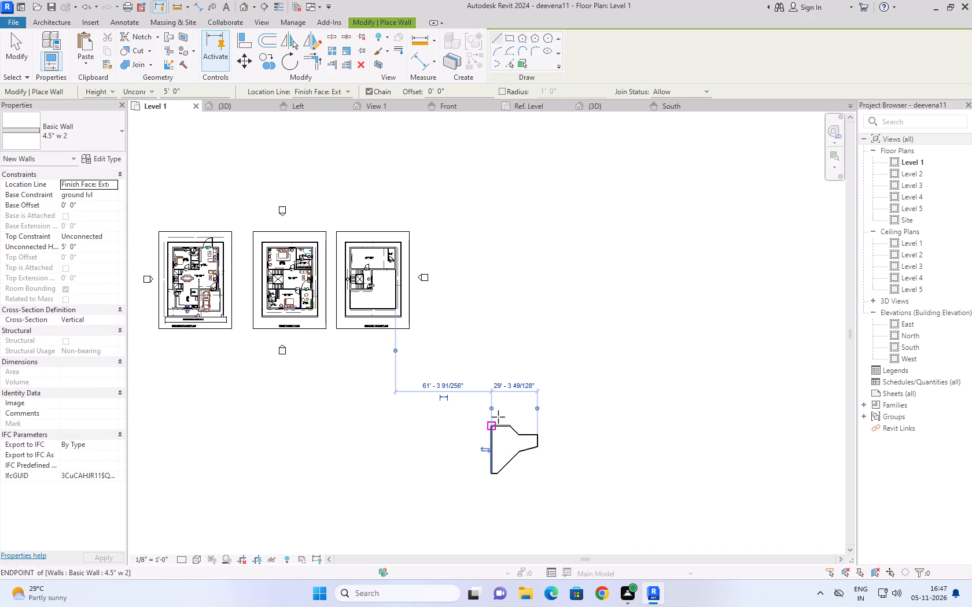
Draw a closed 50' by 100' rectangle of 4.5" w 2 walls beside the irregular wall loop.
scroll(464, 499, up, 4)
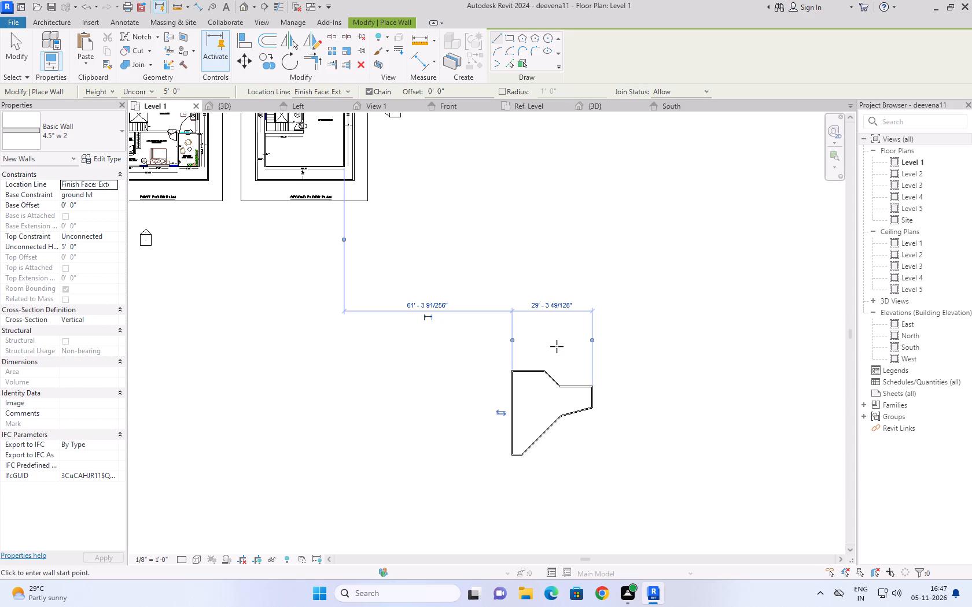
scroll(557, 346, up, 5)
middle_drag(559, 356, 417, 164)
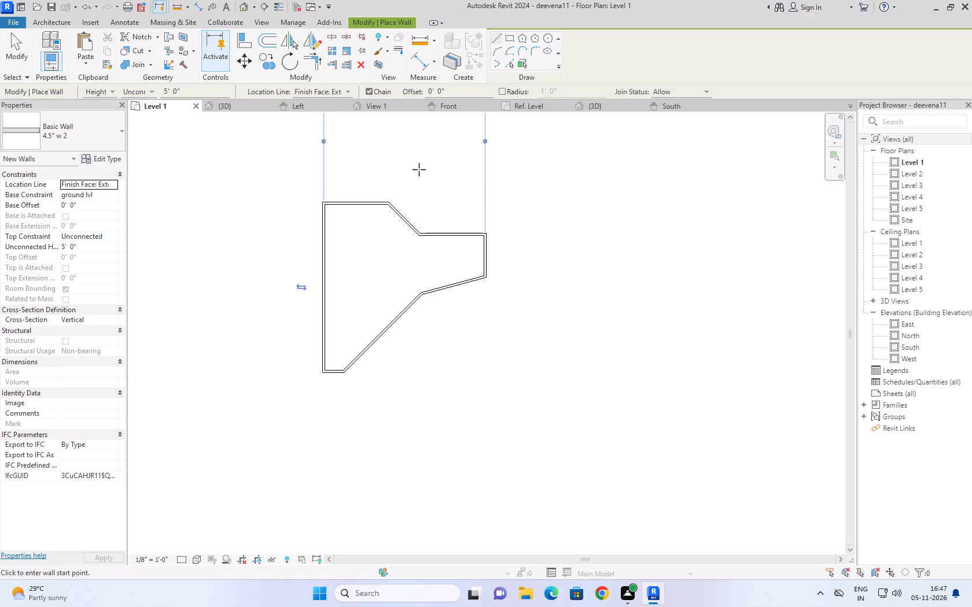
scroll(424, 176, down, 3)
scroll(458, 397, down, 2)
click(524, 247)
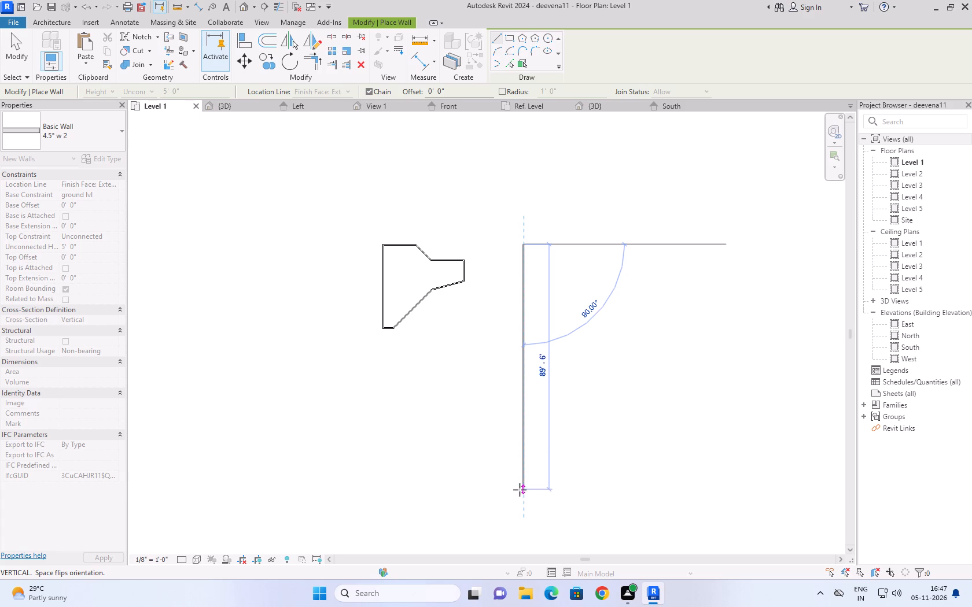
click(518, 519)
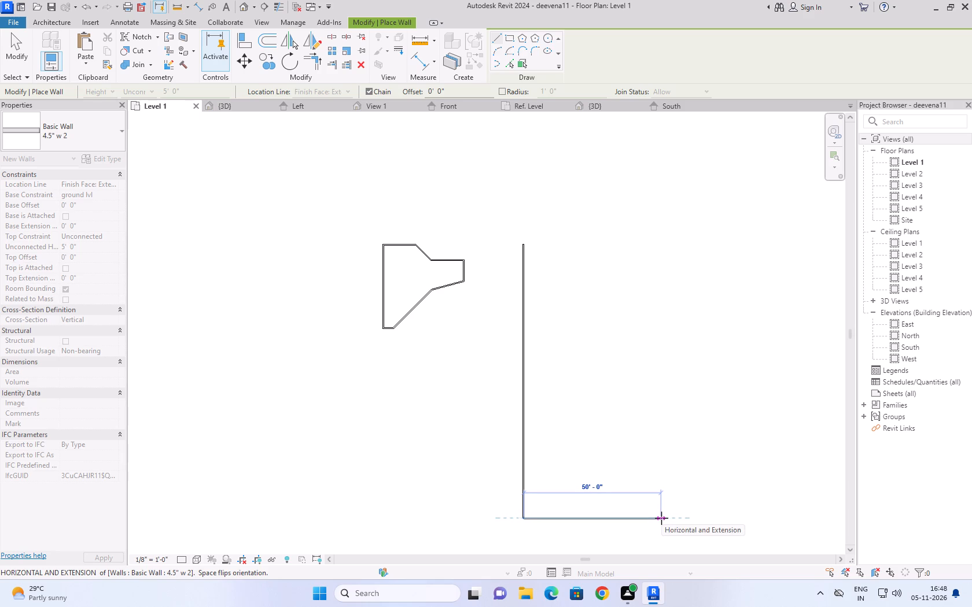
click(661, 518)
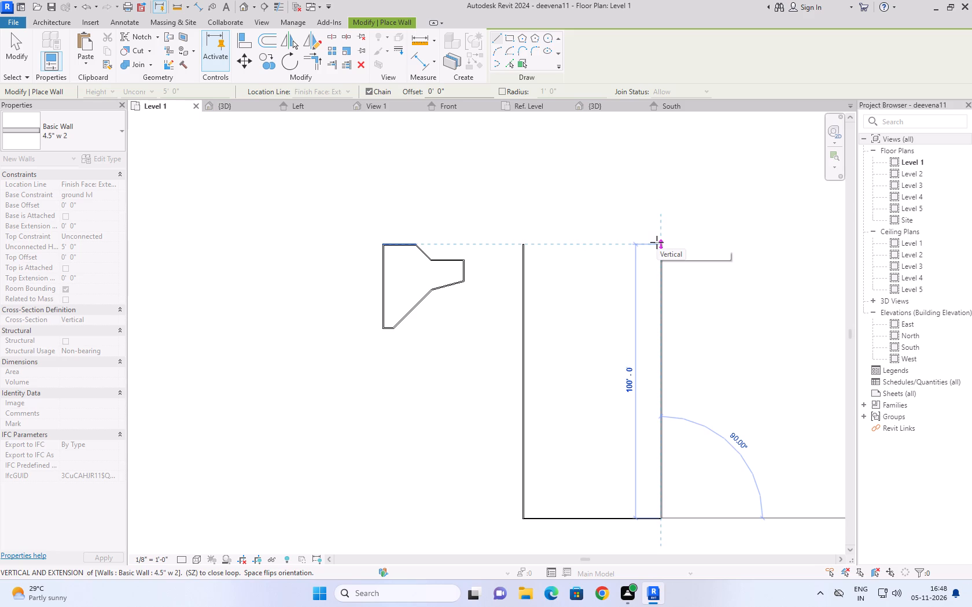
click(657, 242)
click(524, 247)
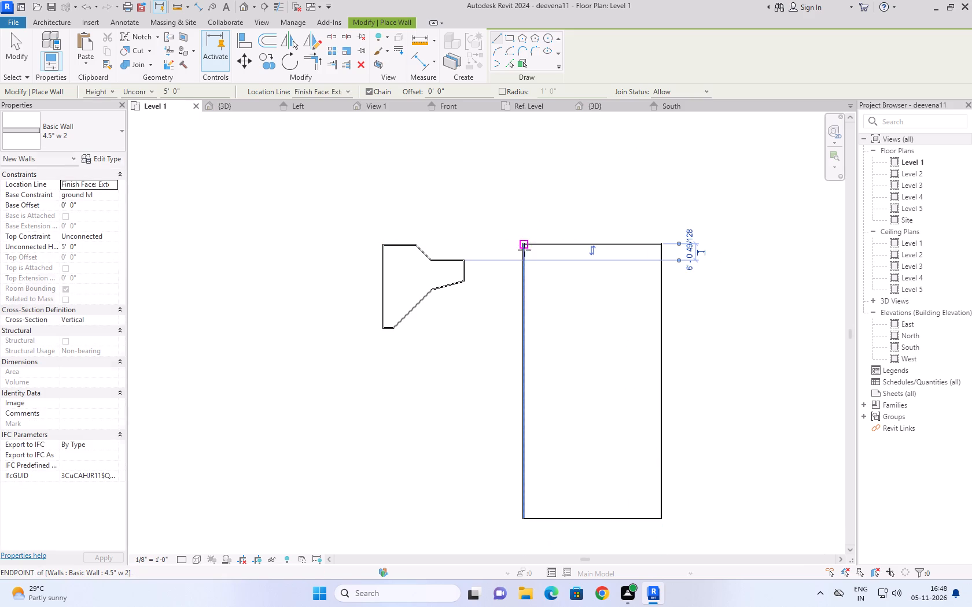
Set the wall offset to 1' and draw an inner wall along the full bottom side of the 50' by 100' rectangle.
middle_drag(563, 464, 581, 391)
scroll(581, 391, up, 2)
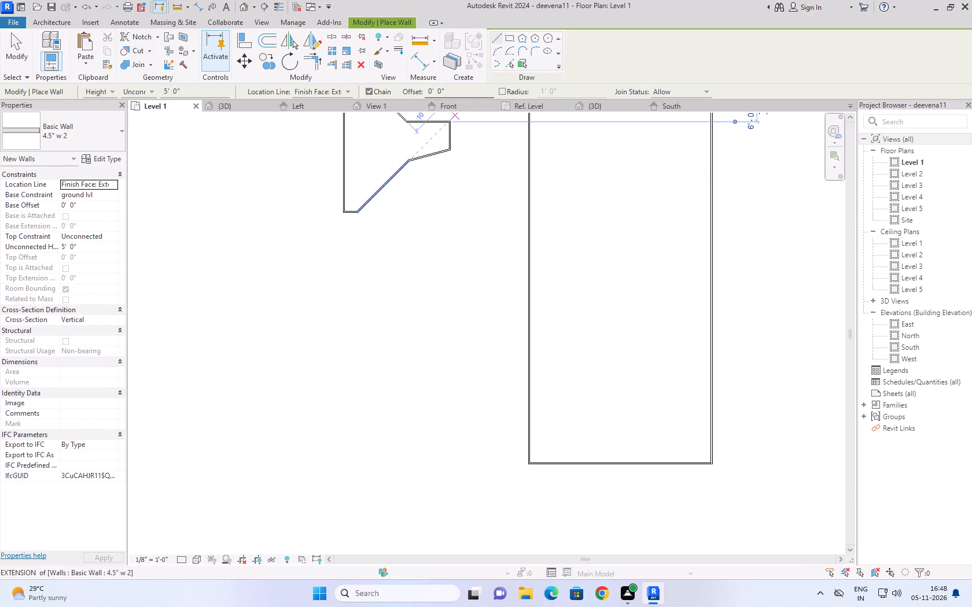
drag(457, 91, 399, 73)
key(1)
key(apostrophe)
key(Return)
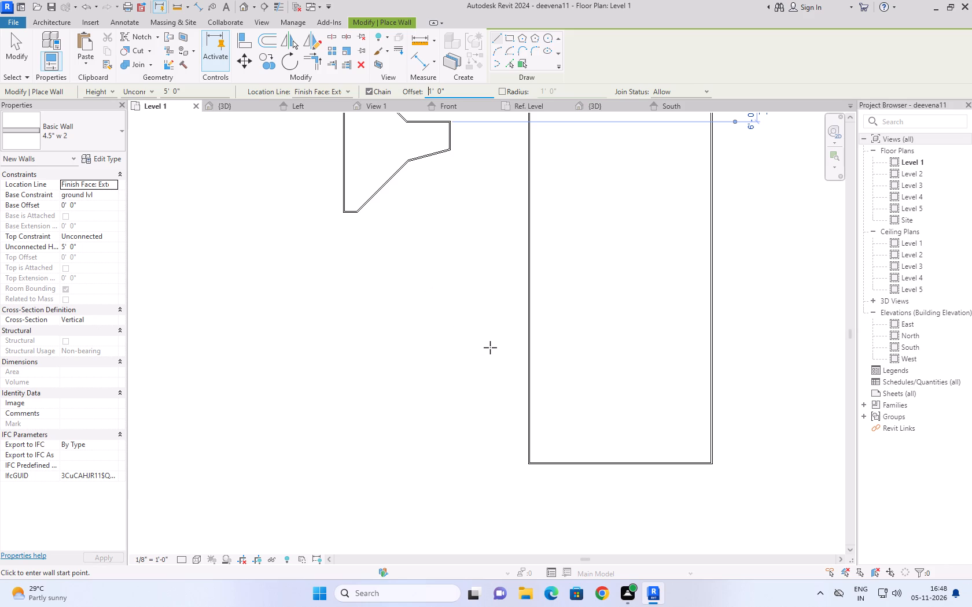
scroll(668, 437, up, 2)
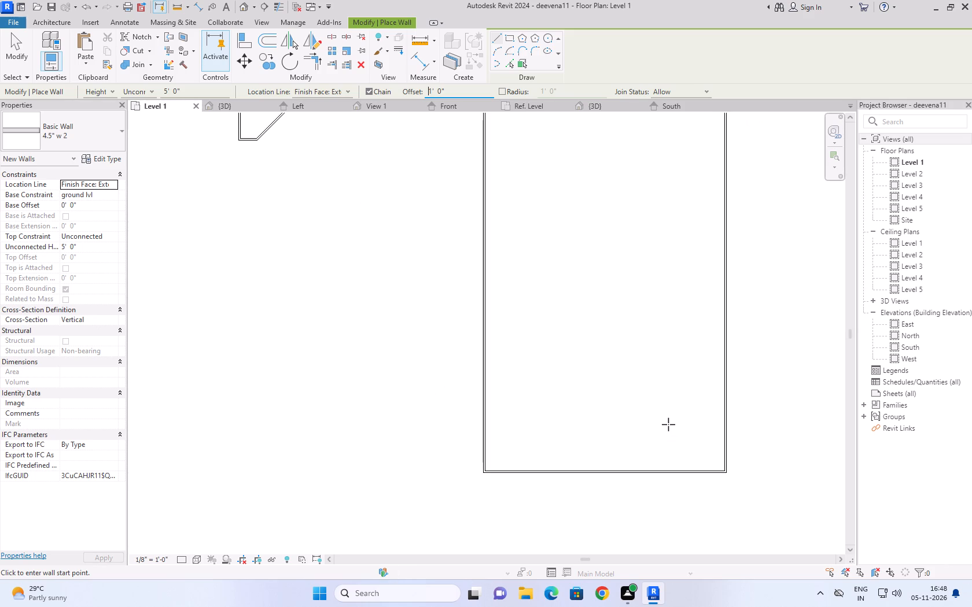
scroll(669, 423, down, 3)
middle_drag(669, 423, 637, 440)
scroll(534, 470, up, 3)
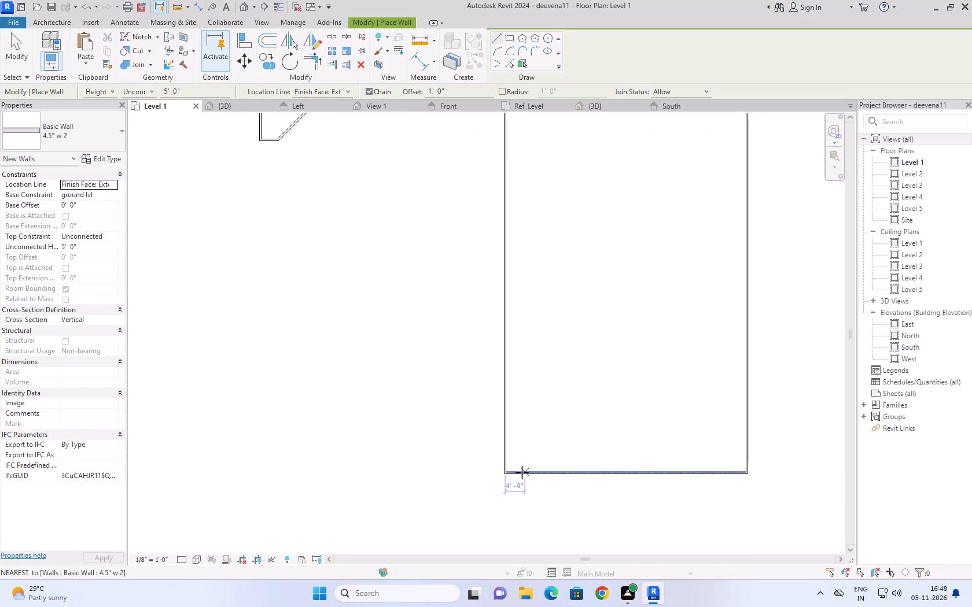
click(502, 473)
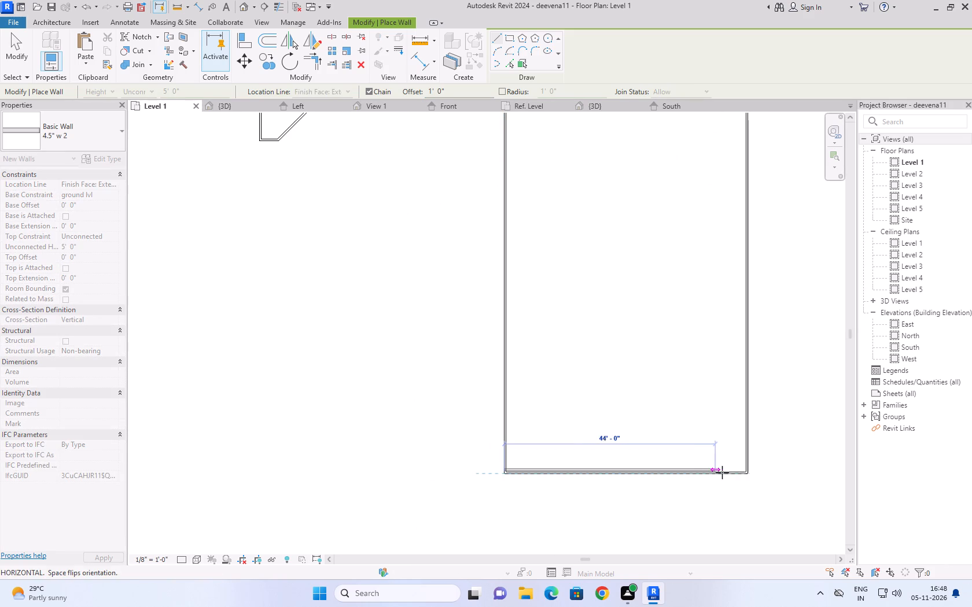
scroll(741, 475, up, 8)
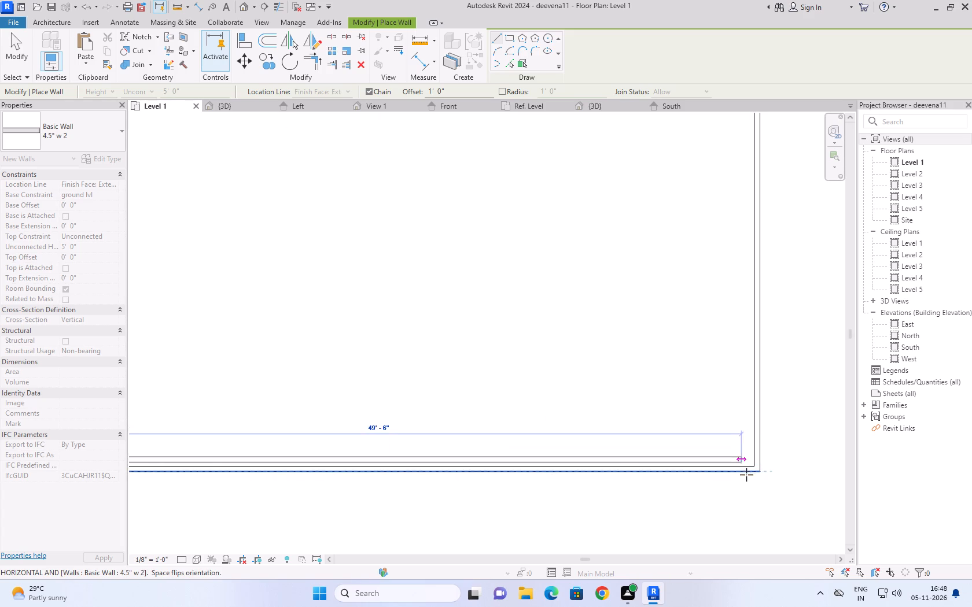
click(761, 475)
Continue the 1' offset inner wall along the full right side of the 50' by 100' rectangle.
scroll(708, 353, down, 3)
middle_drag(708, 353, 695, 381)
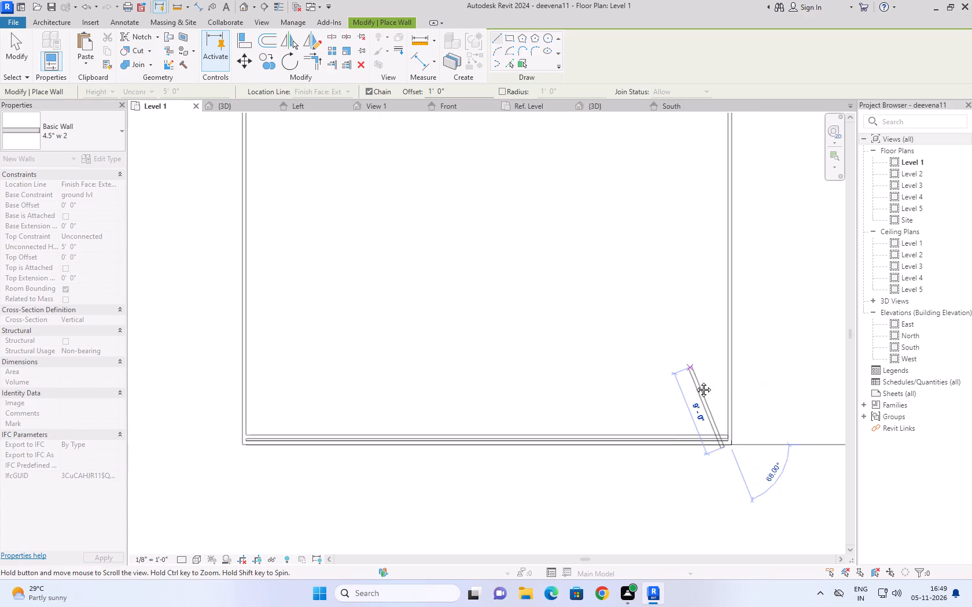
middle_drag(695, 381, 657, 606)
middle_drag(727, 252, 698, 449)
scroll(698, 449, up, 1)
scroll(698, 449, down, 5)
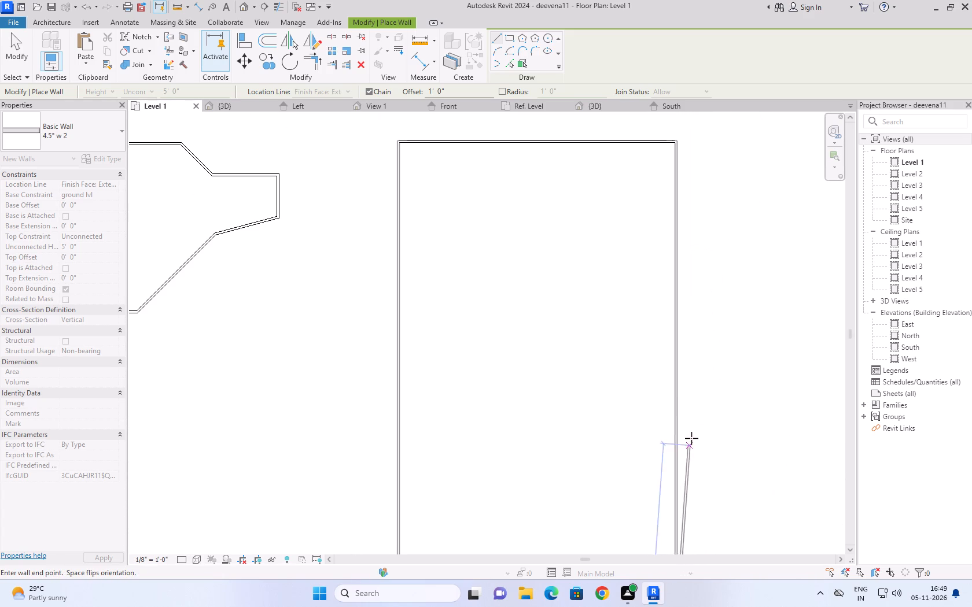
scroll(650, 150, up, 4)
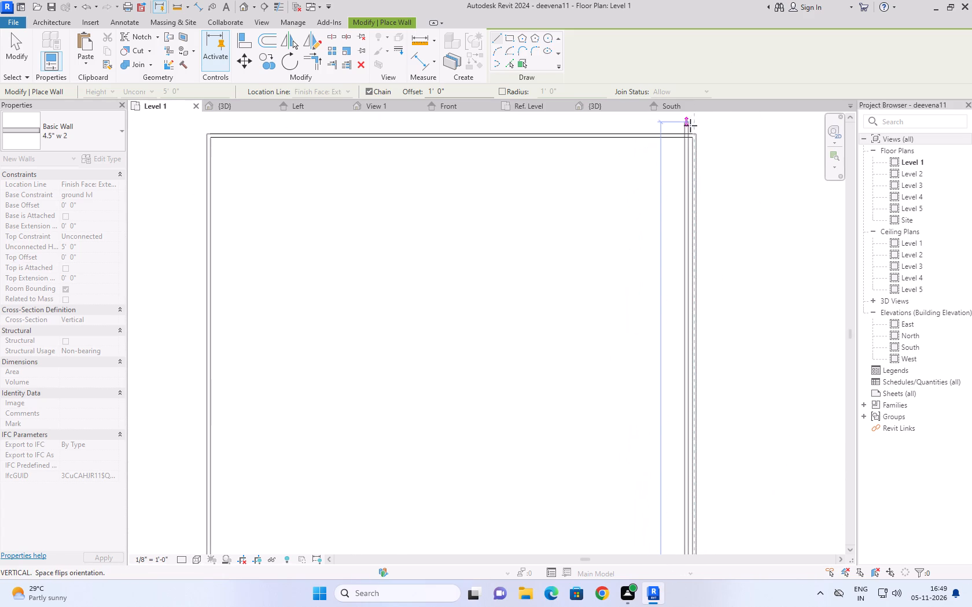
click(697, 138)
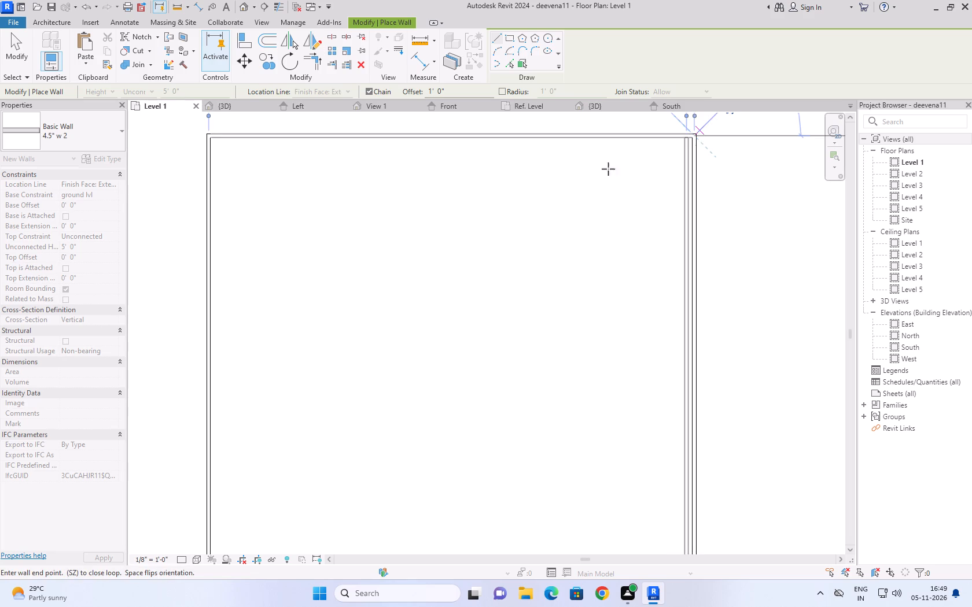
Continue the 1' offset inner wall along the rectangle's top and left sides, closing the inner loop at the bottom-left corner.
scroll(605, 175, down, 2)
middle_drag(605, 176, 800, 175)
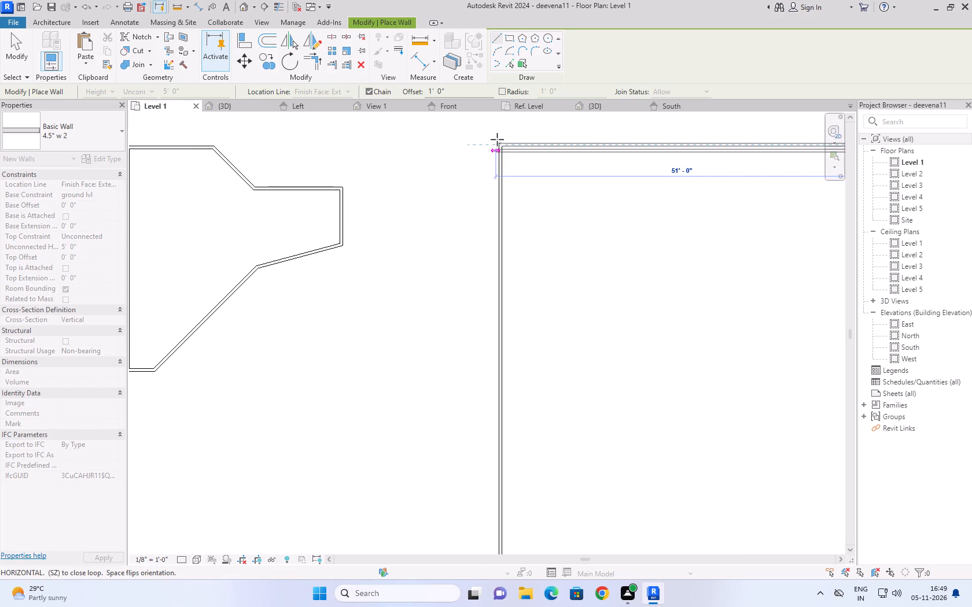
click(499, 145)
scroll(545, 264, down, 1)
middle_drag(532, 277, 521, 50)
middle_drag(509, 409, 506, 183)
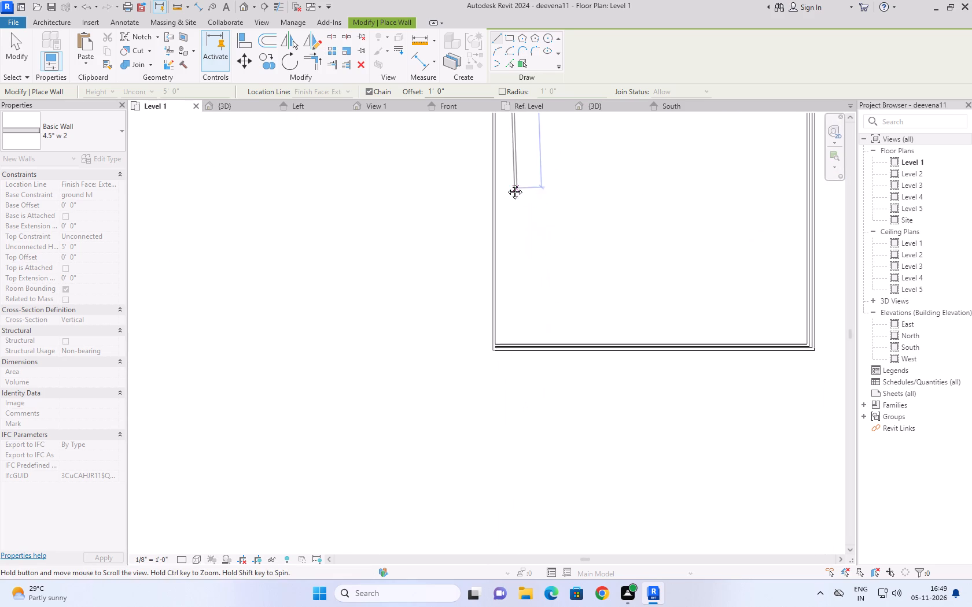
middle_drag(506, 183, 505, 182)
scroll(490, 345, up, 13)
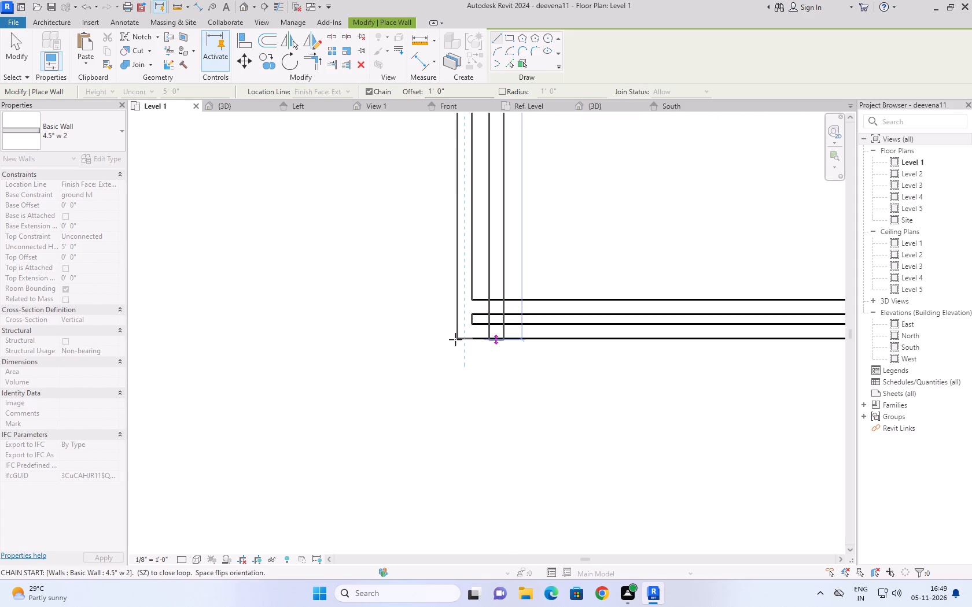
click(465, 338)
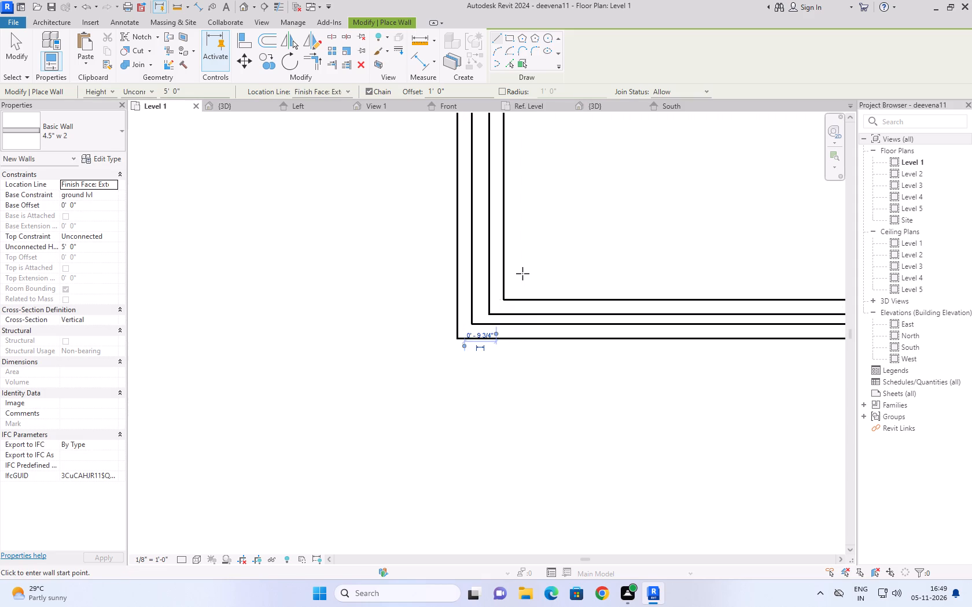
Set the wall offset to 3' and draw a third 4.5" w 2 wall inside the bottom side of the rectangle's inner wall loop.
scroll(522, 273, down, 4)
scroll(607, 236, down, 3)
middle_drag(607, 236, 452, 319)
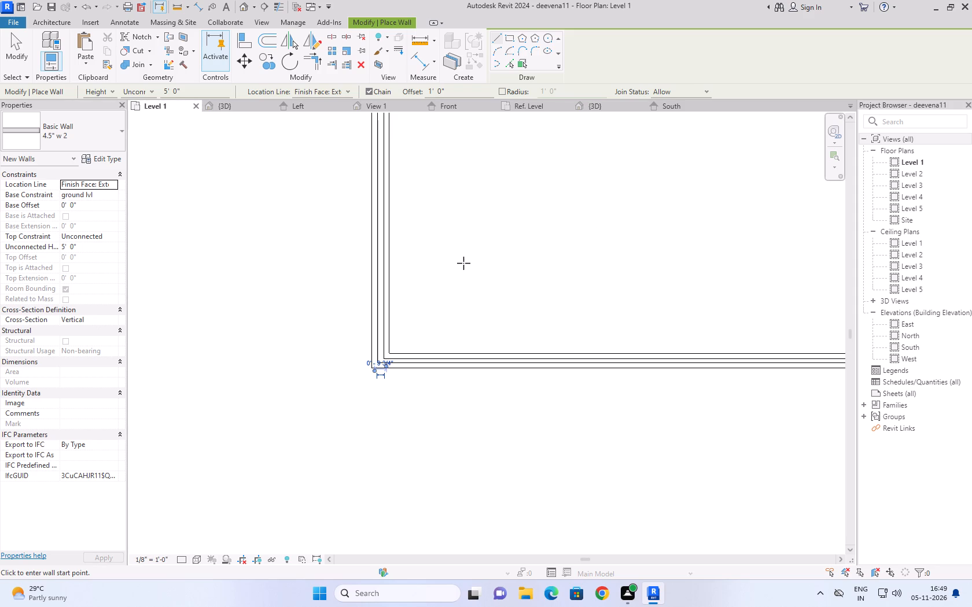
middle_drag(449, 258, 300, 383)
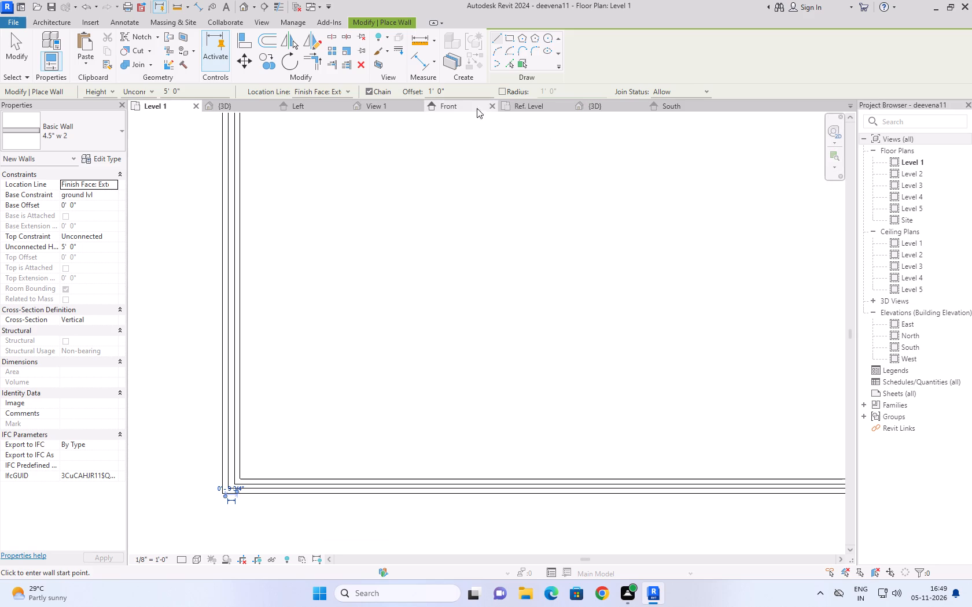
drag(452, 93, 419, 97)
text(3')
key(Return)
scroll(307, 486, up, 2)
middle_drag(249, 453, 329, 402)
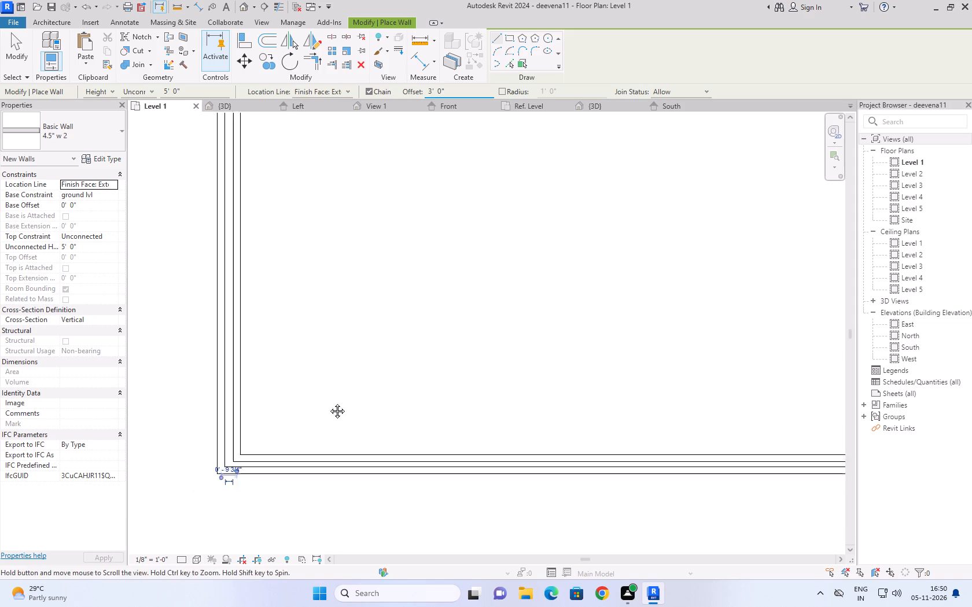
middle_drag(329, 402, 447, 349)
scroll(447, 349, up, 7)
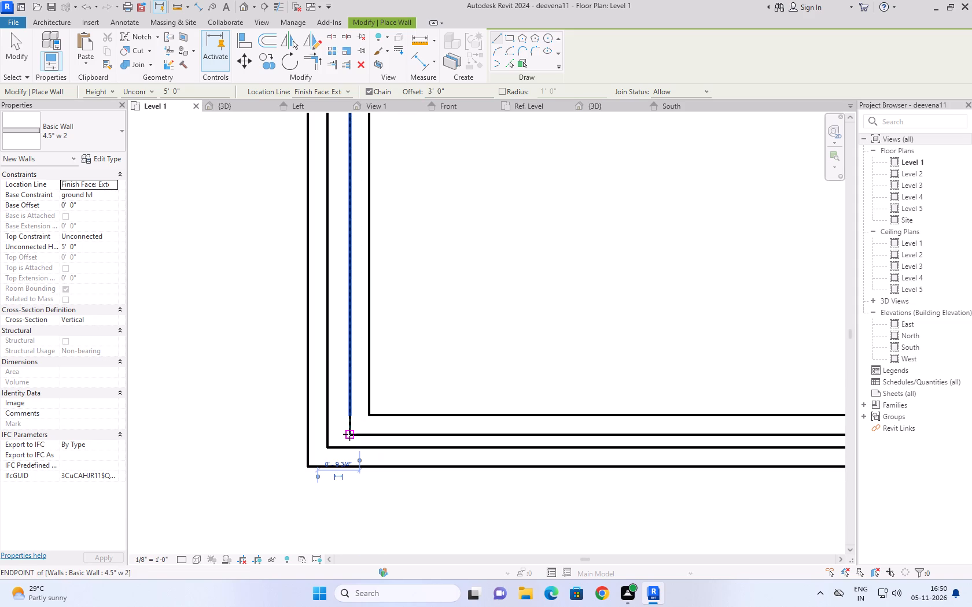
click(349, 434)
scroll(538, 425, down, 2)
middle_drag(538, 425, 96, 379)
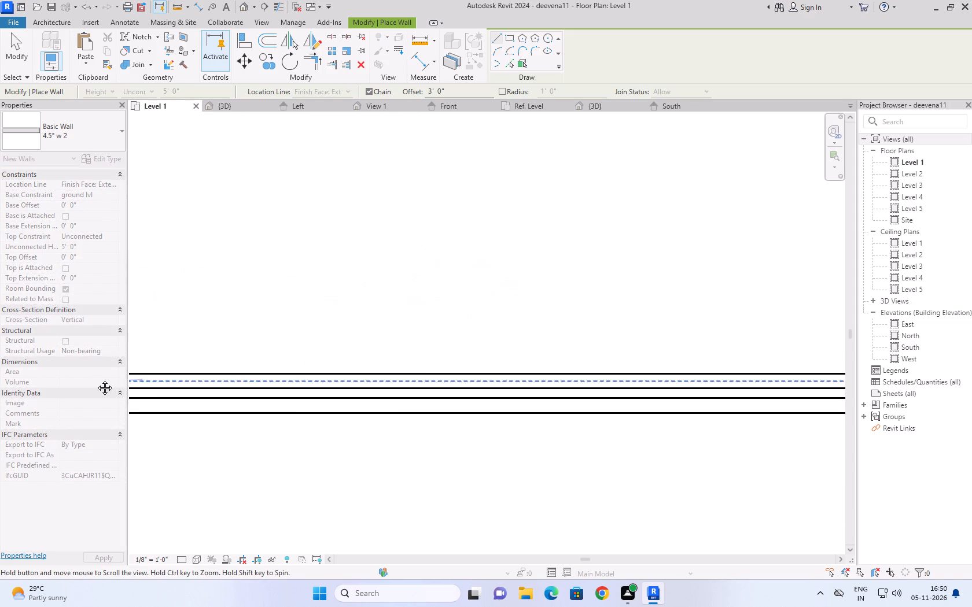
middle_drag(96, 379, 49, 377)
middle_drag(651, 385, 0, 413)
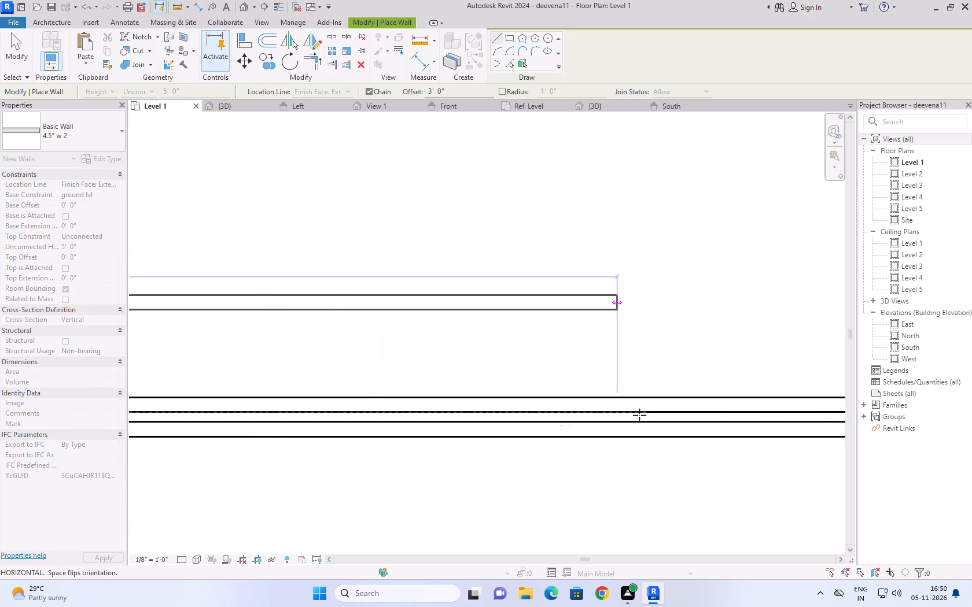
middle_drag(658, 412, 121, 420)
scroll(744, 496, up, 3)
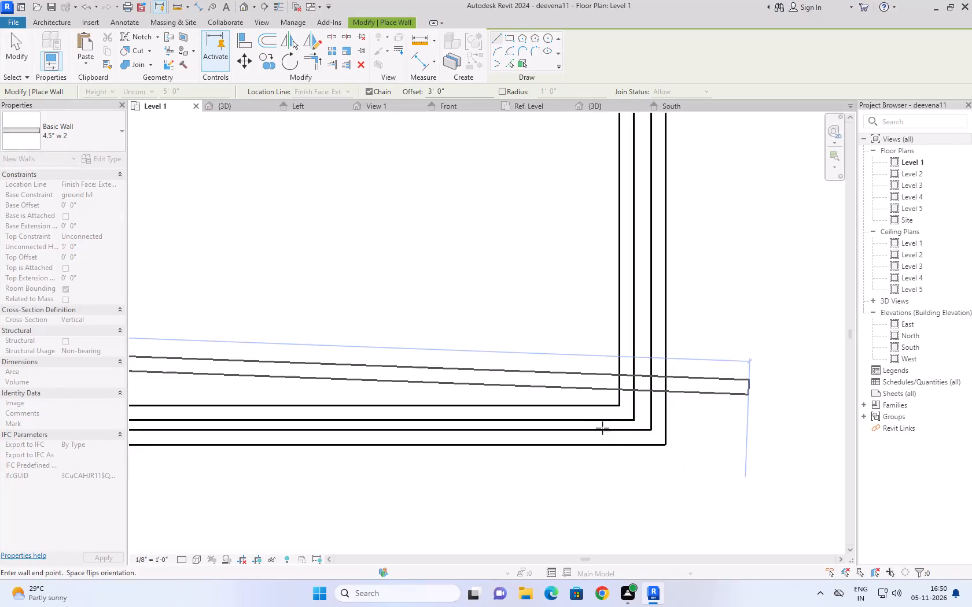
scroll(586, 406, up, 3)
scroll(550, 351, up, 3)
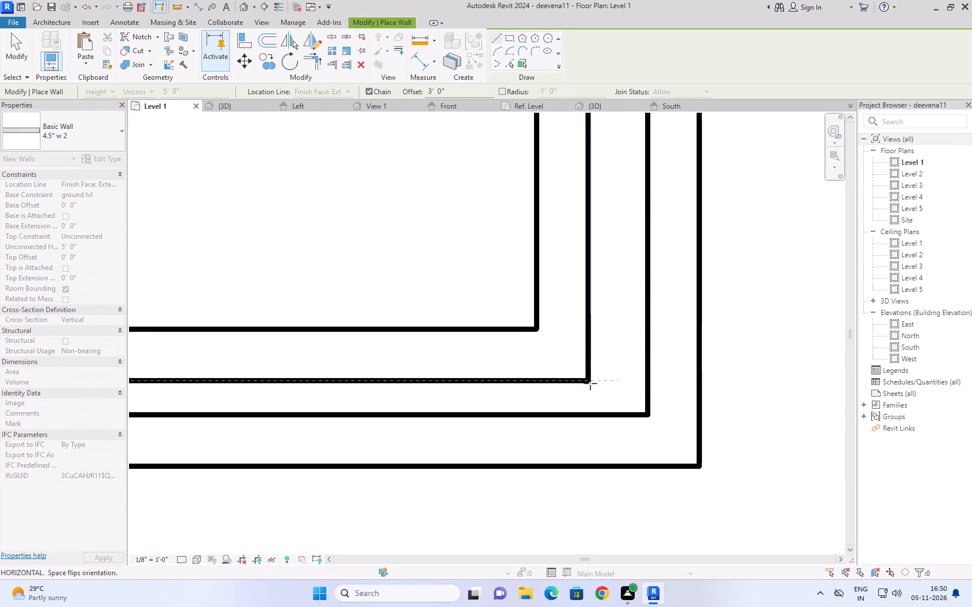
click(587, 382)
Continue the 3' offset wall up the right side of the inner wall loop to its top-right corner.
scroll(673, 356, down, 12)
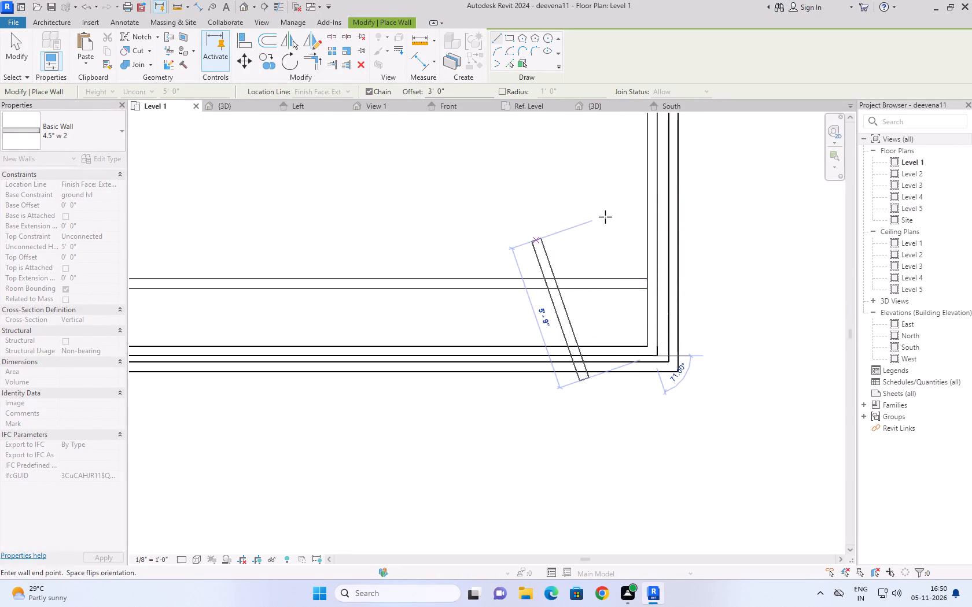
middle_drag(672, 223, 730, 606)
scroll(730, 599, down, 1)
middle_drag(724, 292, 605, 606)
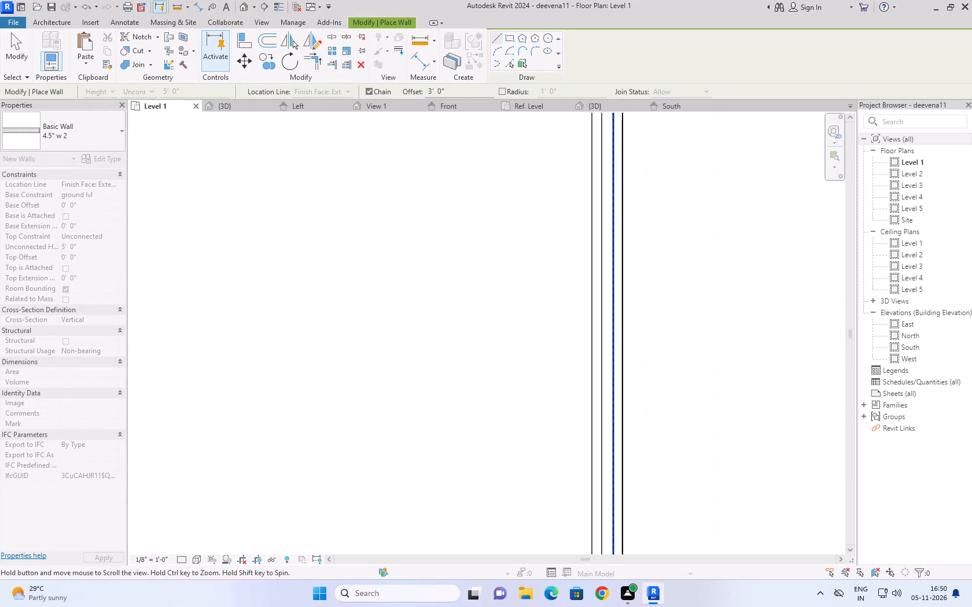
middle_drag(605, 606, 605, 606)
middle_drag(632, 202, 687, 526)
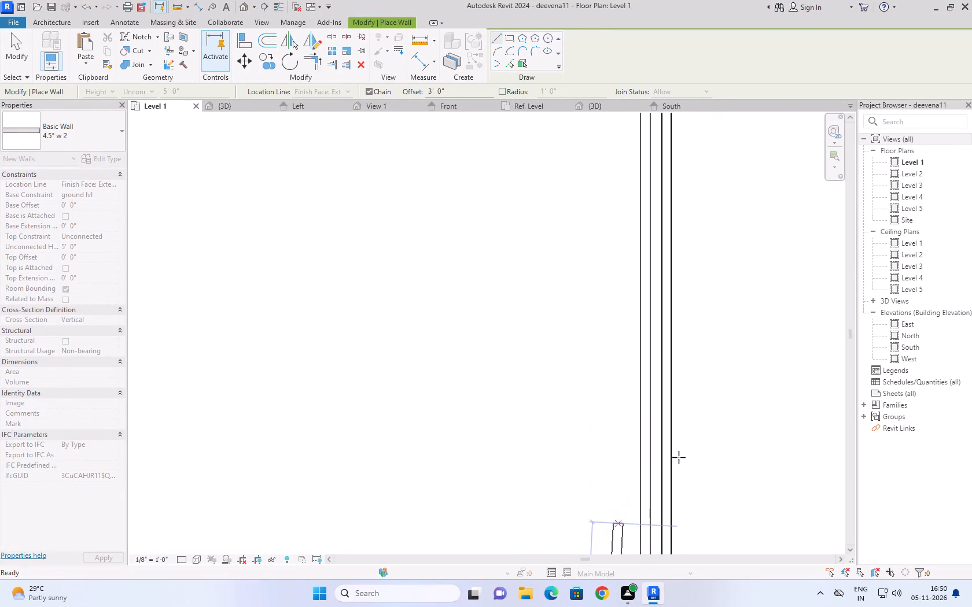
middle_drag(686, 253, 678, 594)
middle_drag(671, 205, 685, 300)
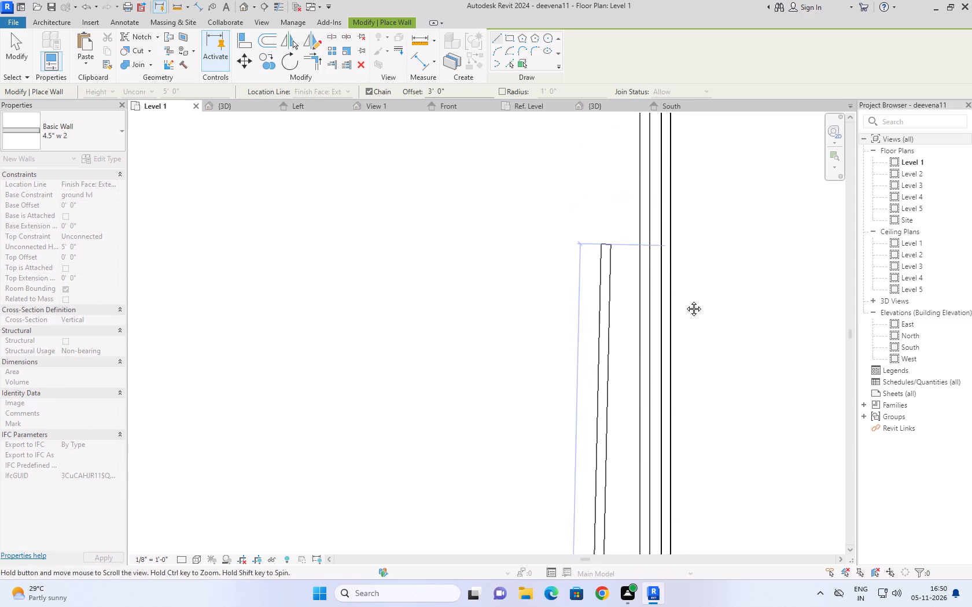
middle_drag(685, 300, 701, 555)
scroll(701, 555, up, 1)
scroll(722, 398, down, 5)
scroll(716, 335, down, 6)
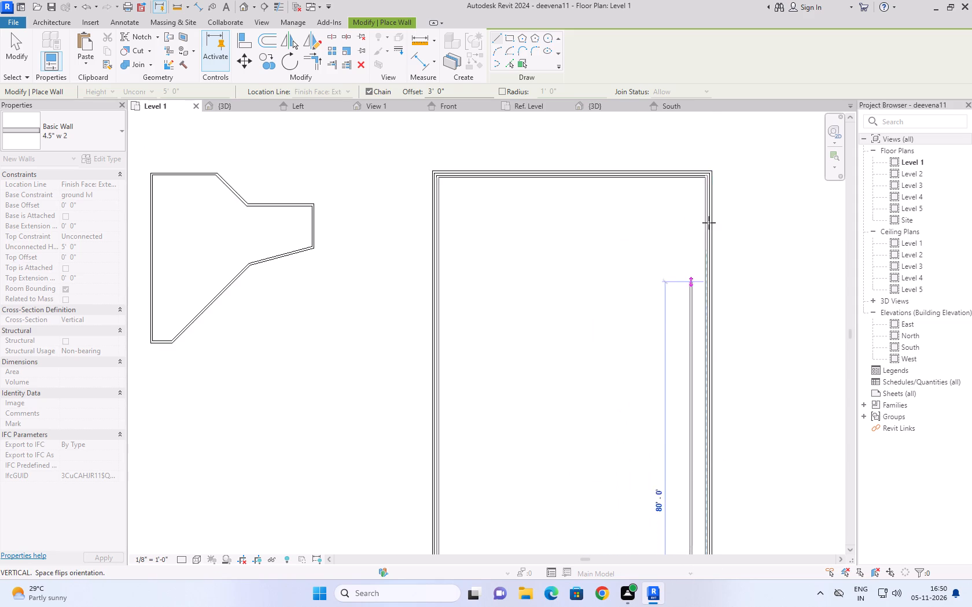
scroll(705, 183, up, 8)
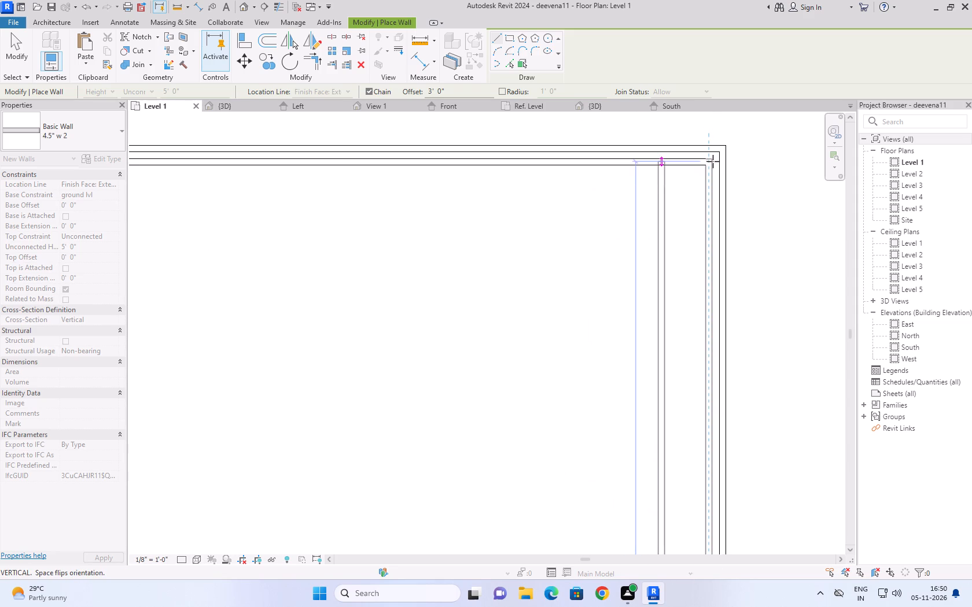
scroll(711, 160, up, 9)
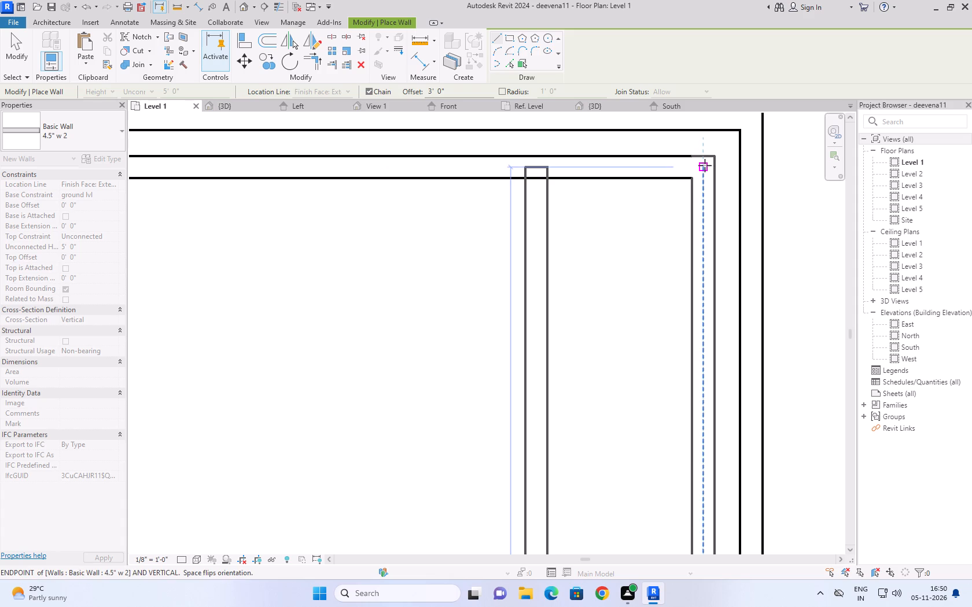
click(705, 165)
Continue the 3' offset wall along the top side of the inner wall loop to its top-left corner.
scroll(592, 195, down, 4)
middle_drag(588, 201, 727, 180)
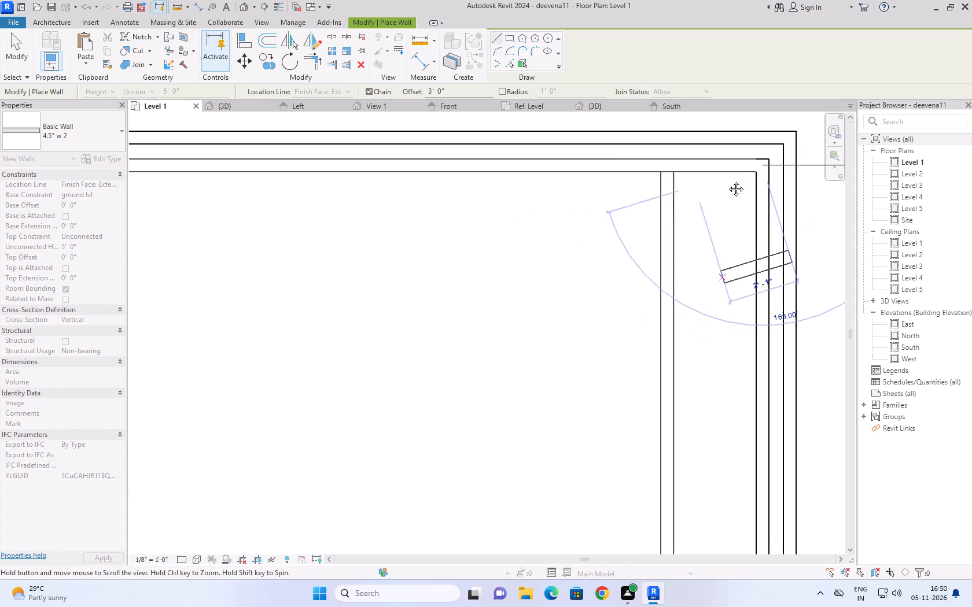
middle_drag(727, 180, 878, 157)
middle_drag(553, 183, 812, 240)
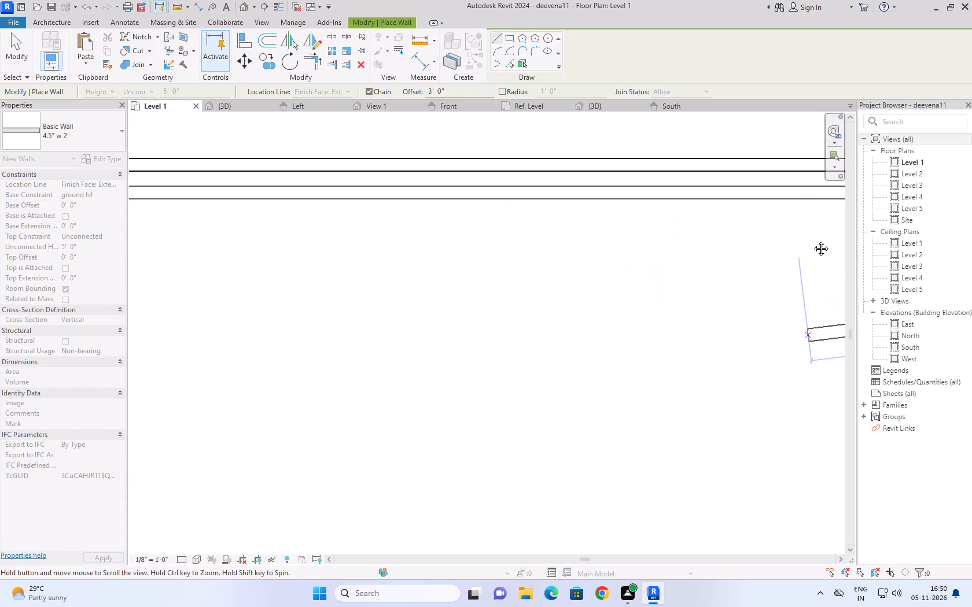
middle_drag(812, 240, 871, 228)
middle_drag(203, 243, 953, 252)
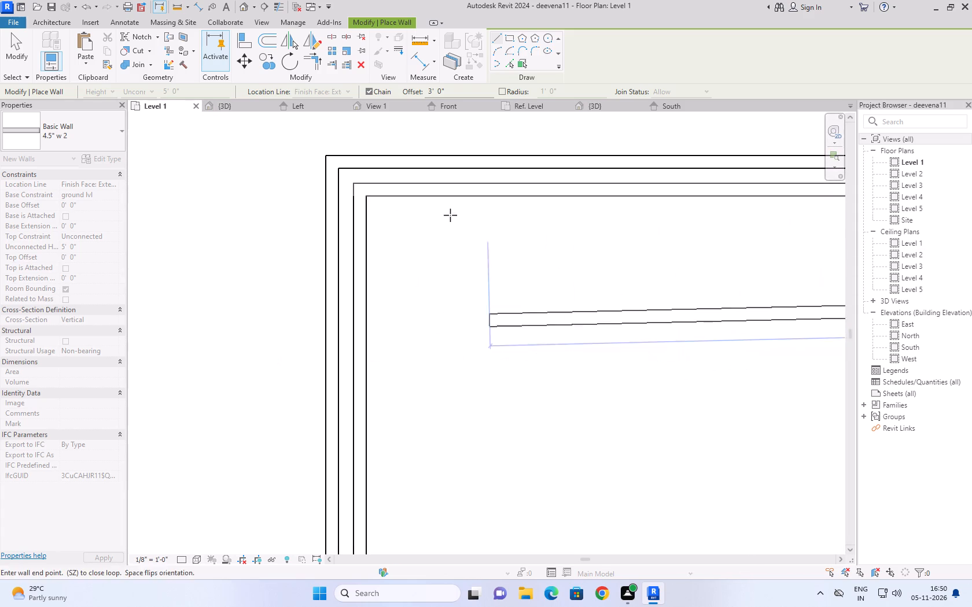
click(362, 191)
Continue the 3' offset wall down the left side of the inner wall loop to its bottom-left corner and end the wall chain.
scroll(371, 197, down, 4)
scroll(385, 286, down, 6)
middle_drag(404, 393, 423, 140)
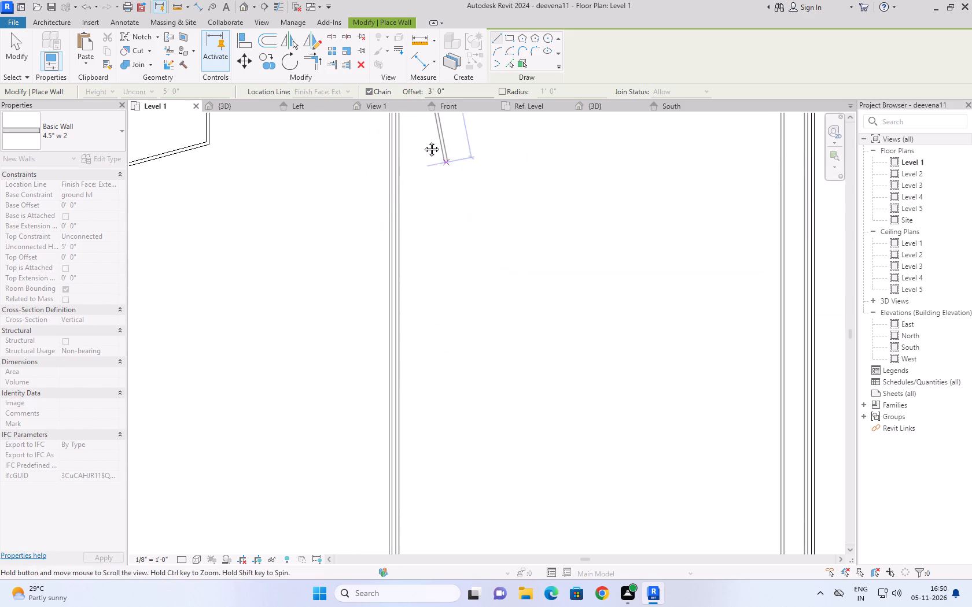
middle_drag(423, 140, 424, 40)
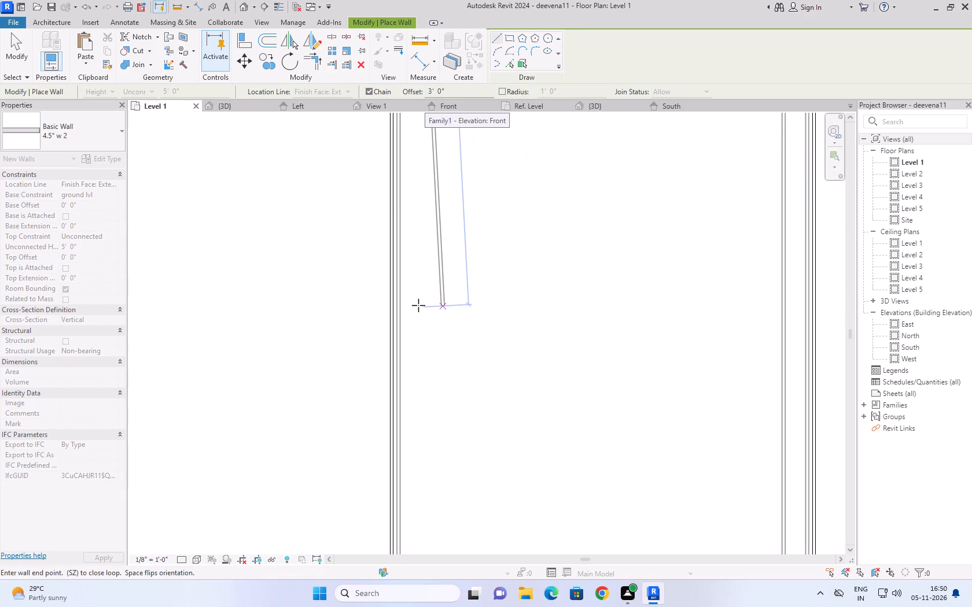
middle_drag(418, 305, 442, 8)
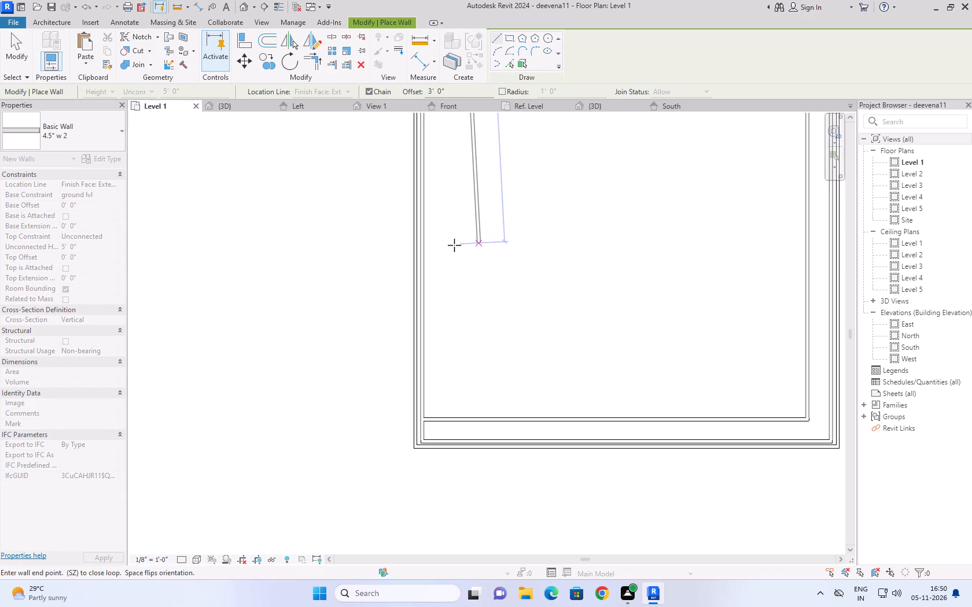
middle_drag(449, 305, 443, 169)
scroll(443, 169, up, 1)
scroll(435, 217, up, 3)
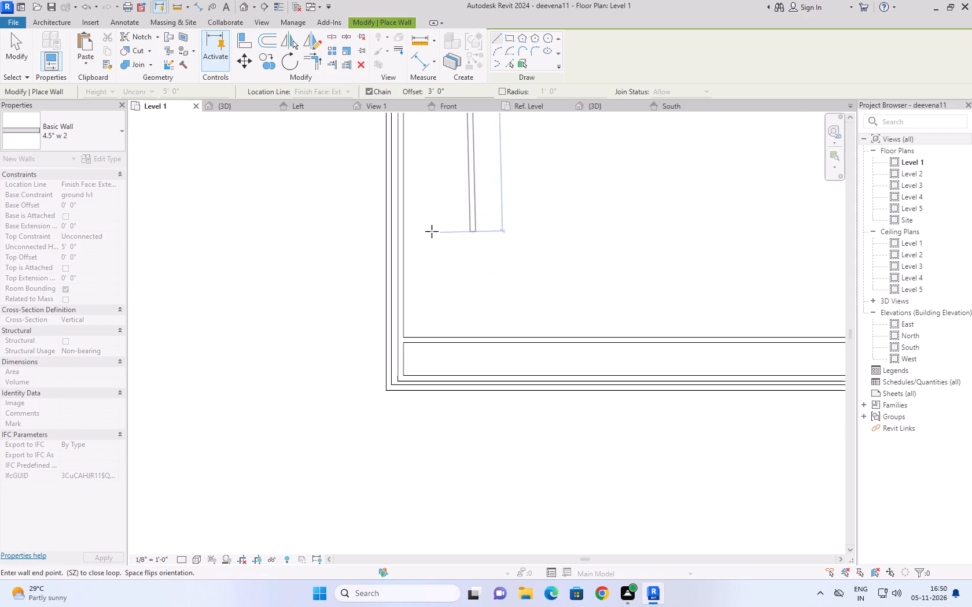
scroll(416, 310, up, 6)
scroll(406, 357, up, 4)
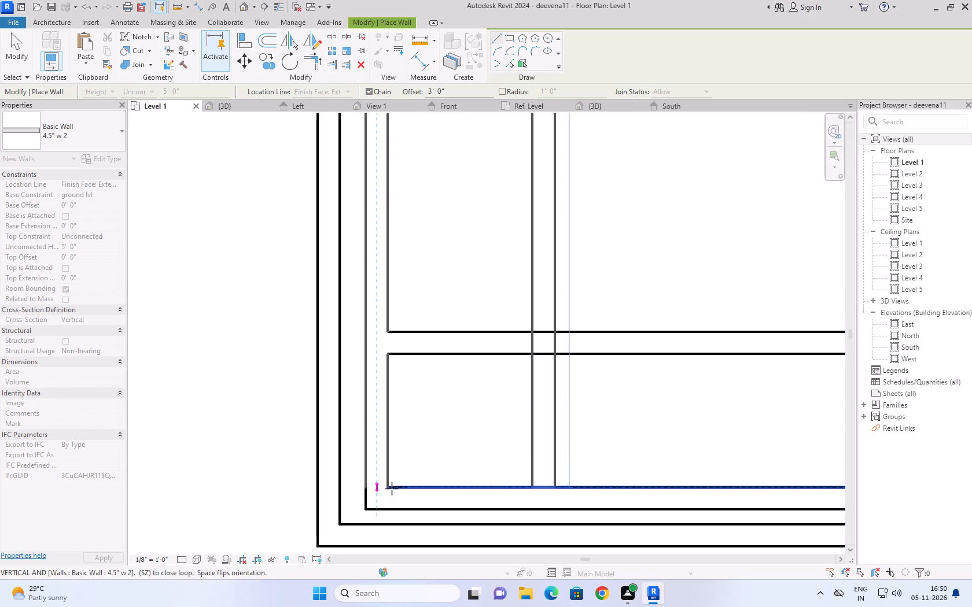
click(377, 497)
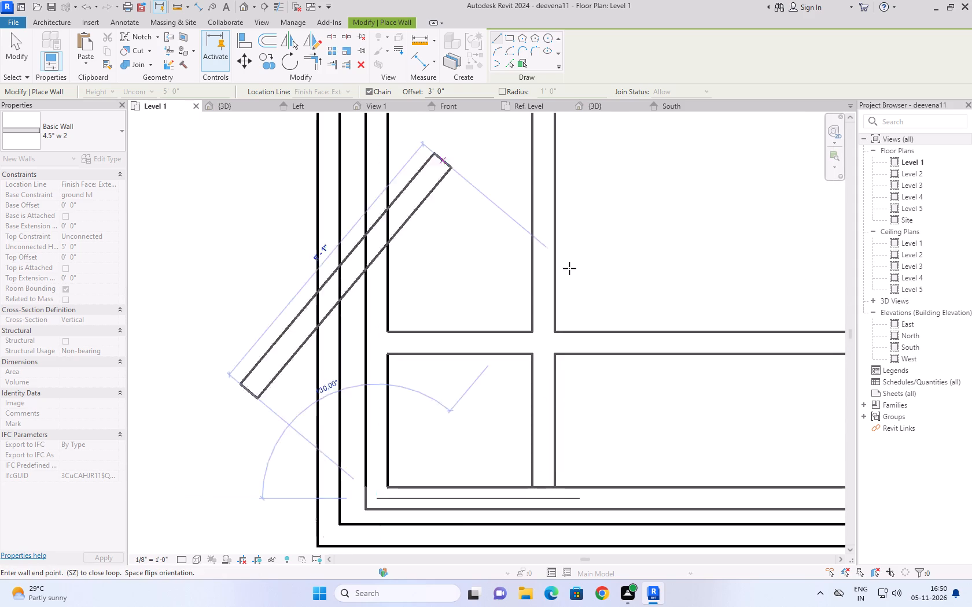
scroll(569, 268, down, 5)
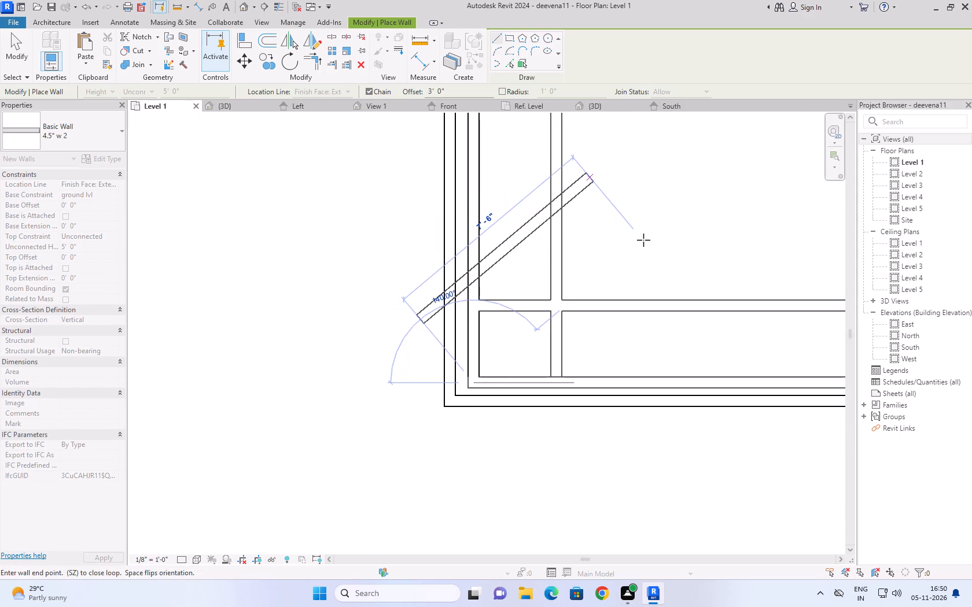
key(Escape)
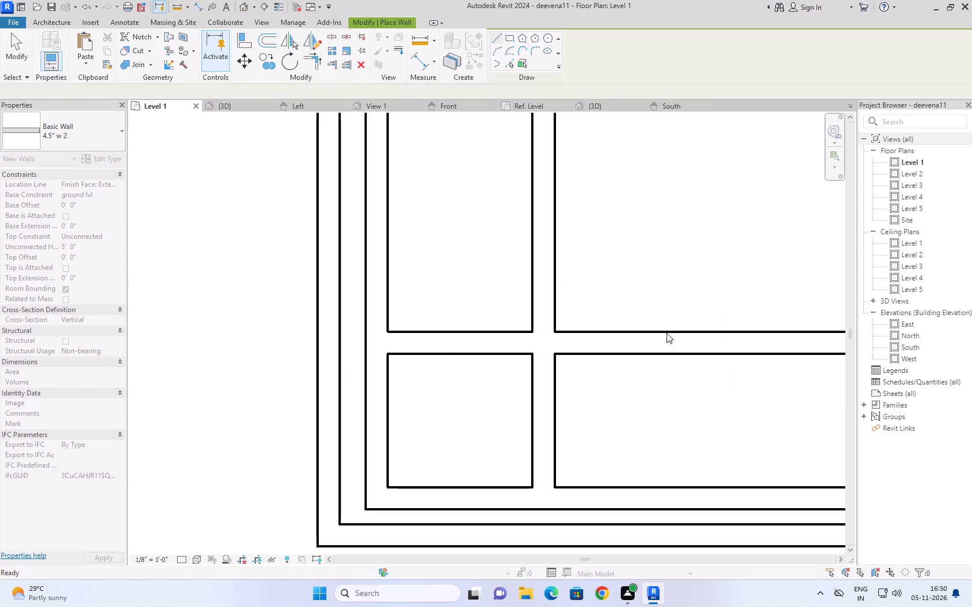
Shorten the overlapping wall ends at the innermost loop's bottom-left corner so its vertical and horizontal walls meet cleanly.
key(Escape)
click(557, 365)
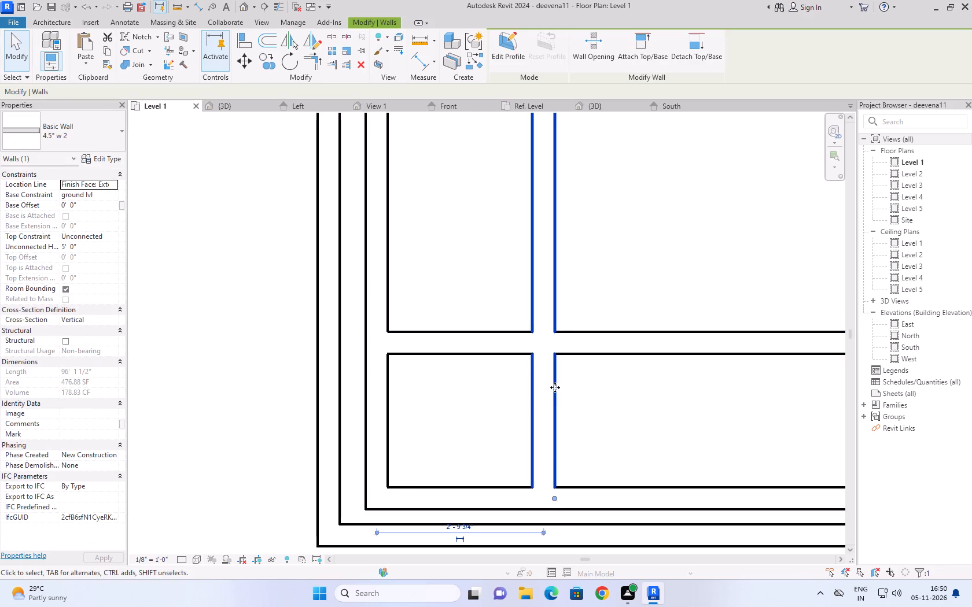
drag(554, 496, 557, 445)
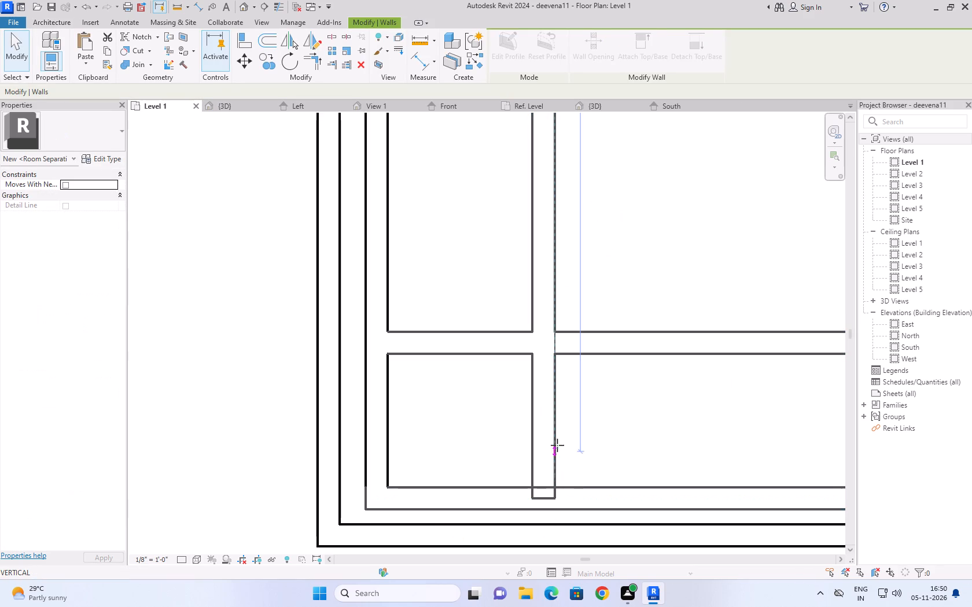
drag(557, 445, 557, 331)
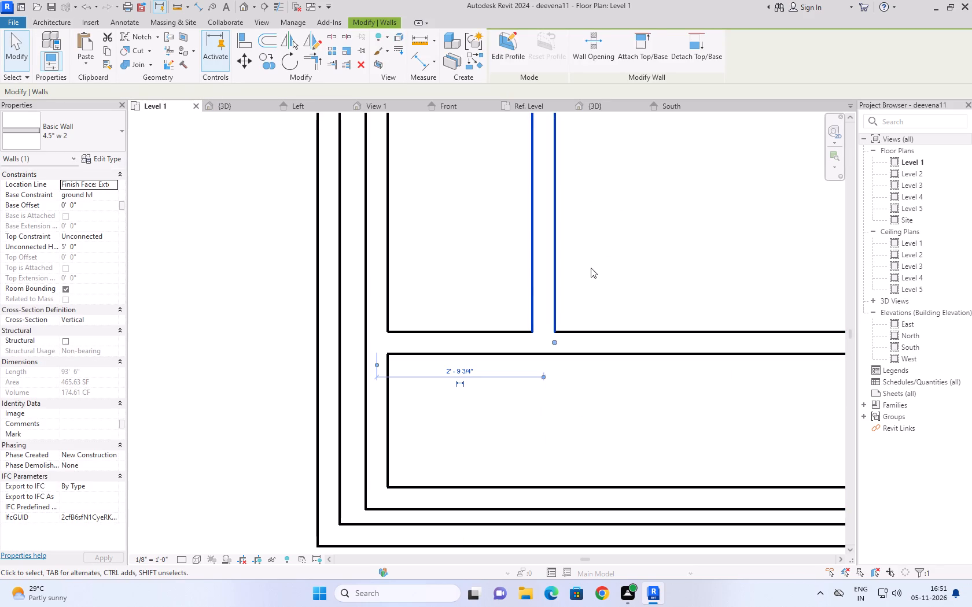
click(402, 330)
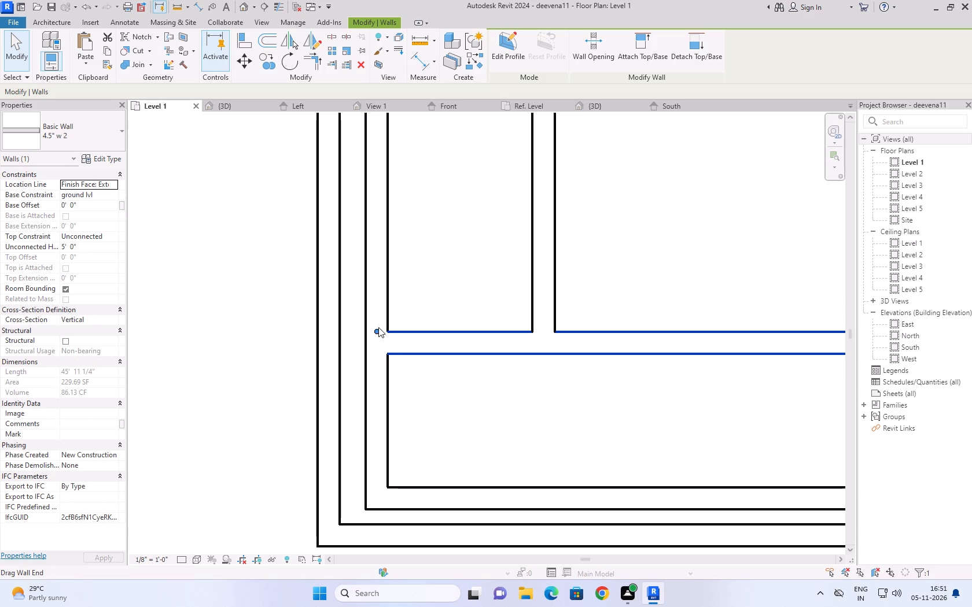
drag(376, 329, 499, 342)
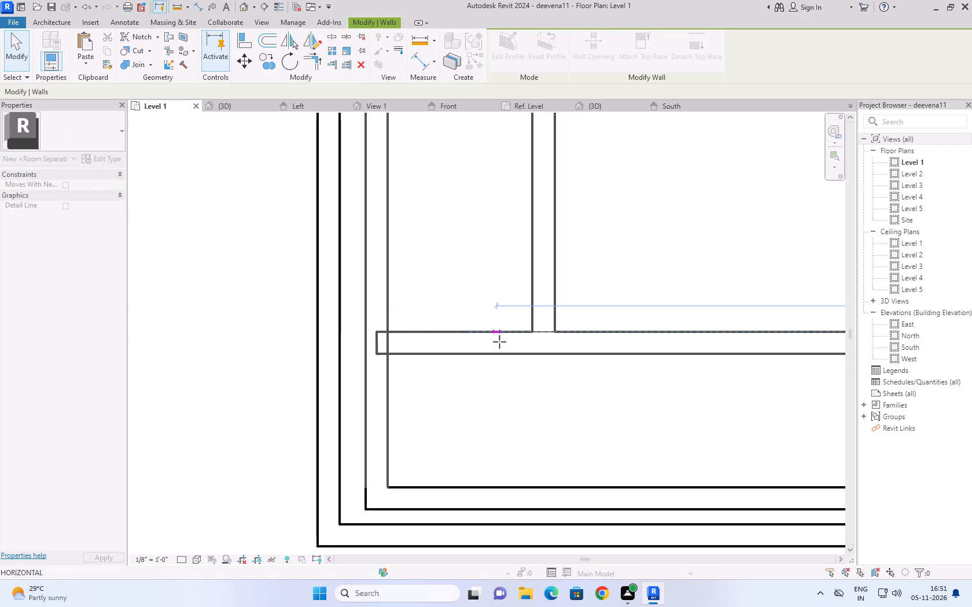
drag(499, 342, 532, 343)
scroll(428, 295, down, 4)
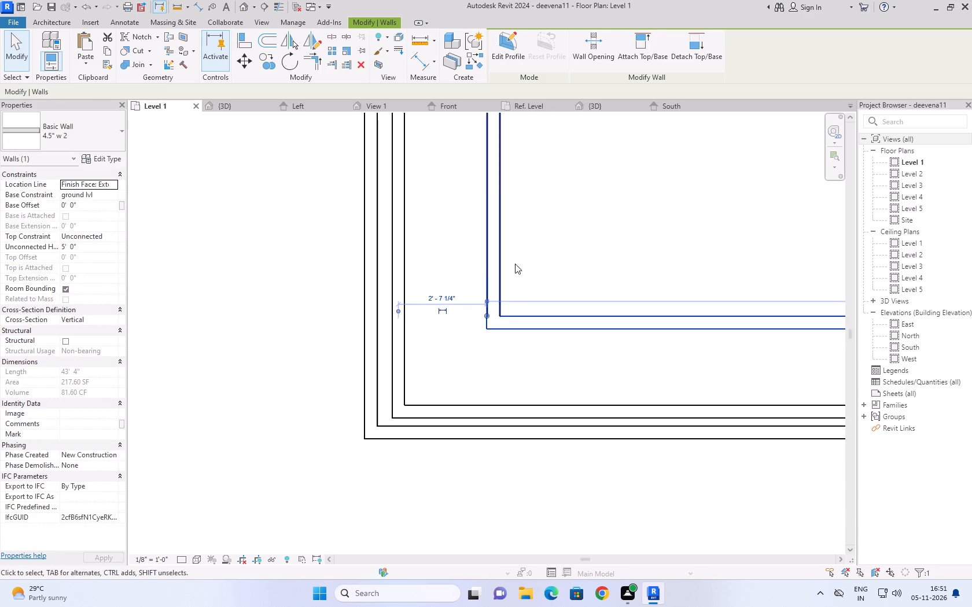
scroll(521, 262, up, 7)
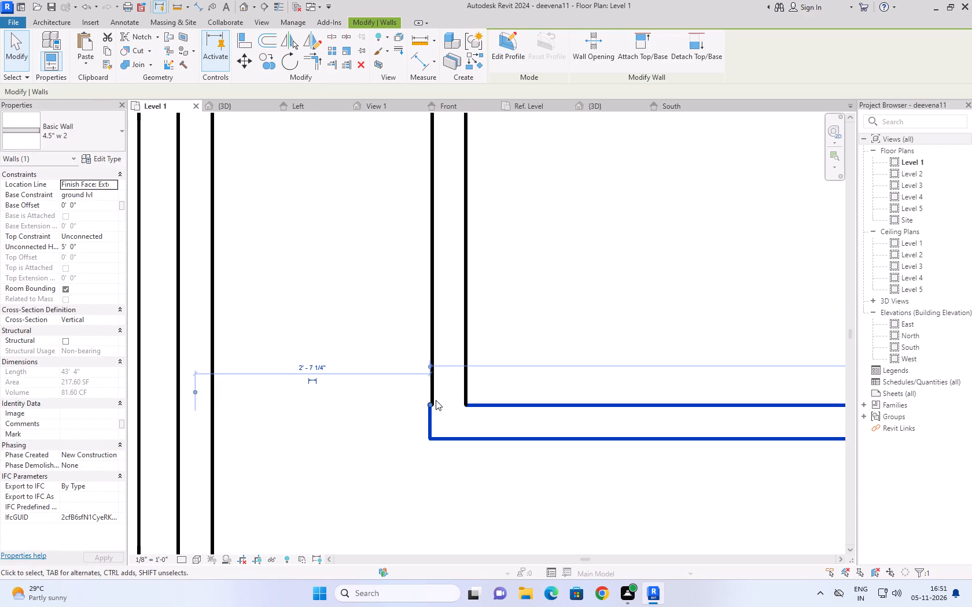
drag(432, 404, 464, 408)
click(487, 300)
Delete the whole nested rectangular wall layout together with the irregular wall outline beside it.
scroll(496, 293, down, 7)
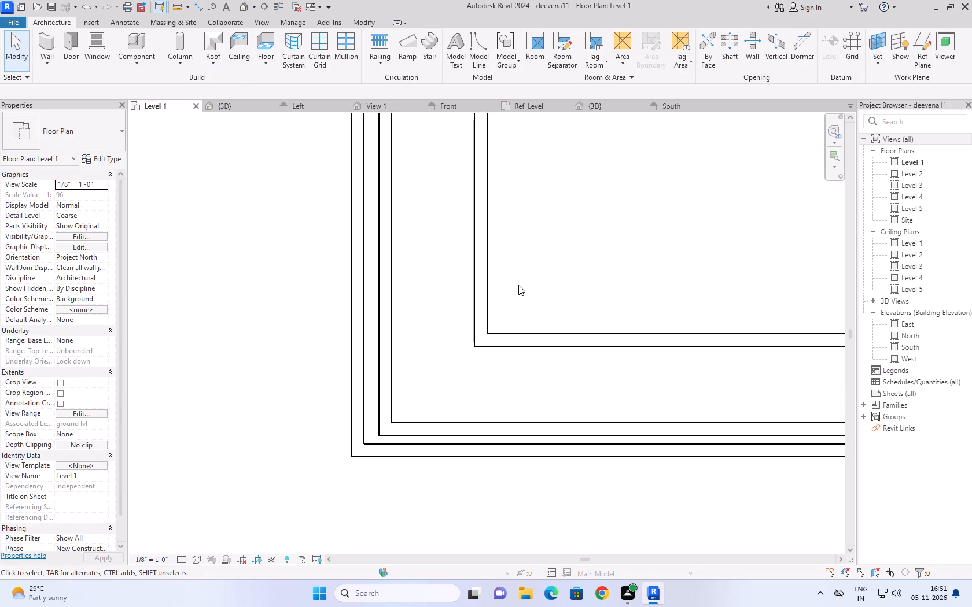
scroll(518, 285, down, 6)
scroll(297, 373, down, 12)
middle_drag(367, 217, 400, 251)
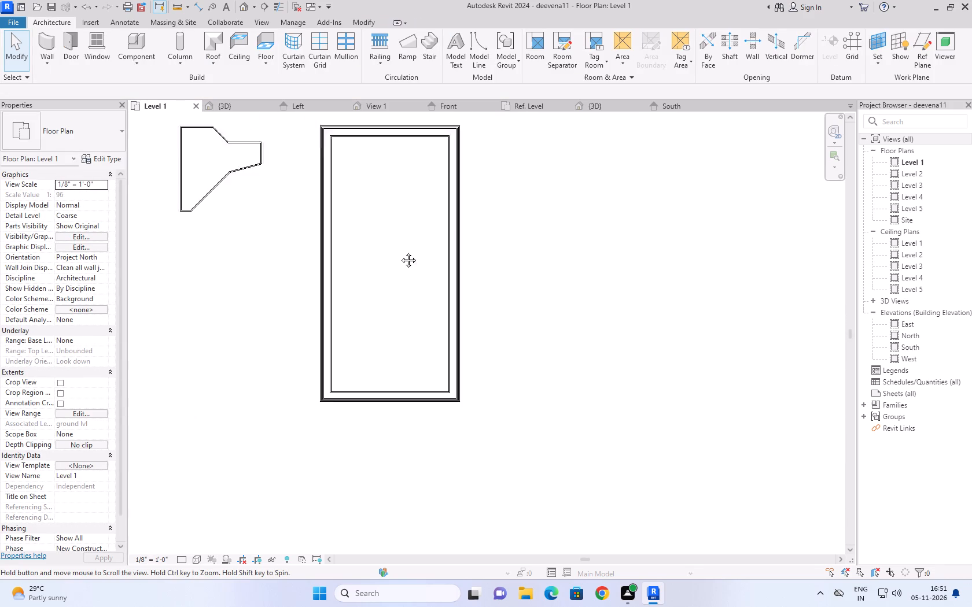
middle_drag(400, 251, 601, 301)
drag(729, 152, 406, 458)
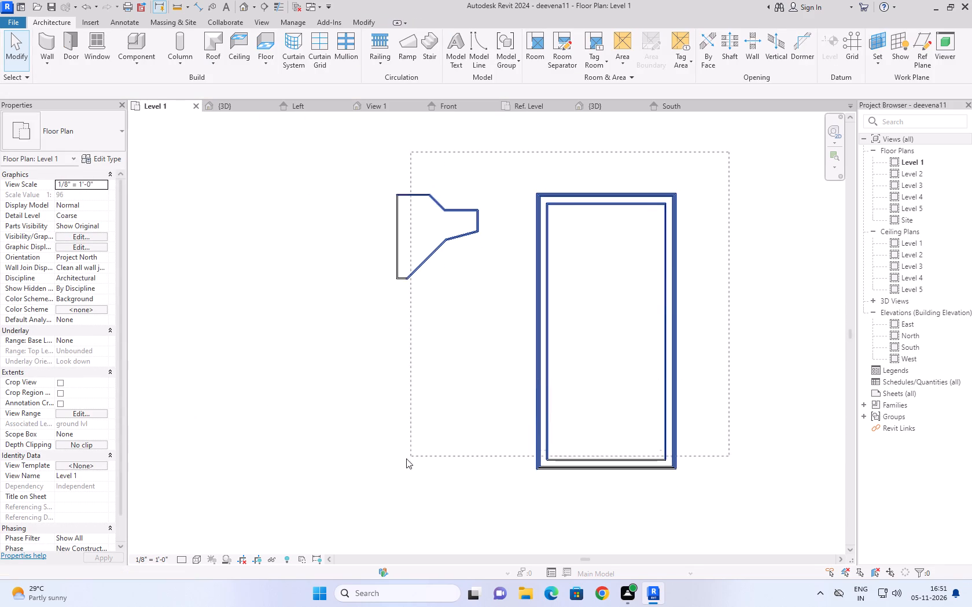
drag(406, 458, 307, 490)
key(Delete)
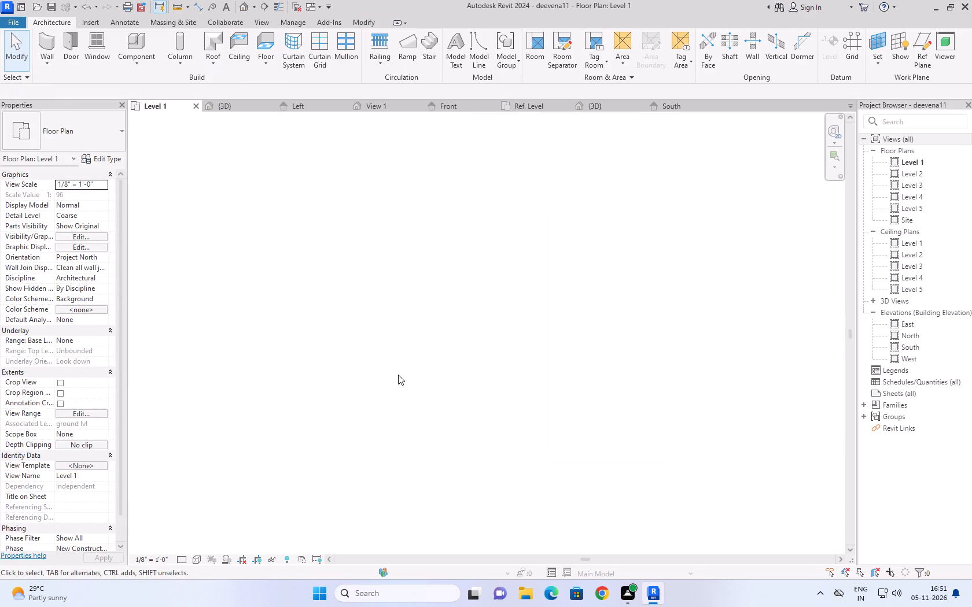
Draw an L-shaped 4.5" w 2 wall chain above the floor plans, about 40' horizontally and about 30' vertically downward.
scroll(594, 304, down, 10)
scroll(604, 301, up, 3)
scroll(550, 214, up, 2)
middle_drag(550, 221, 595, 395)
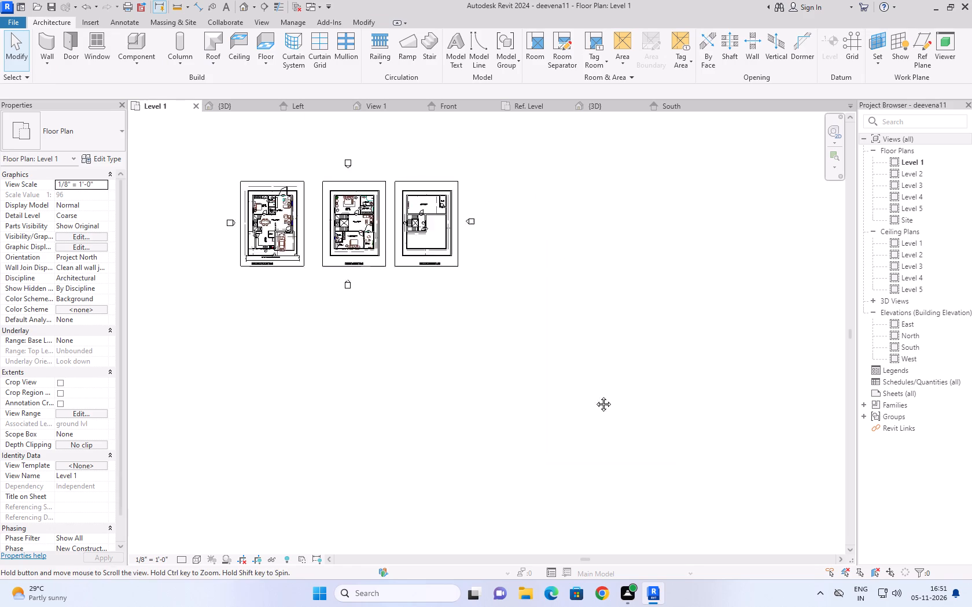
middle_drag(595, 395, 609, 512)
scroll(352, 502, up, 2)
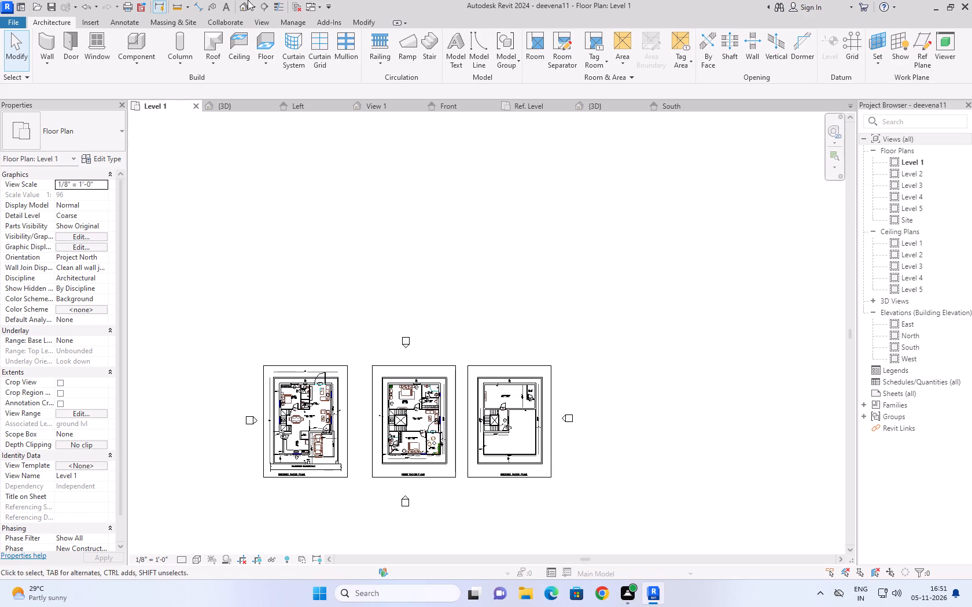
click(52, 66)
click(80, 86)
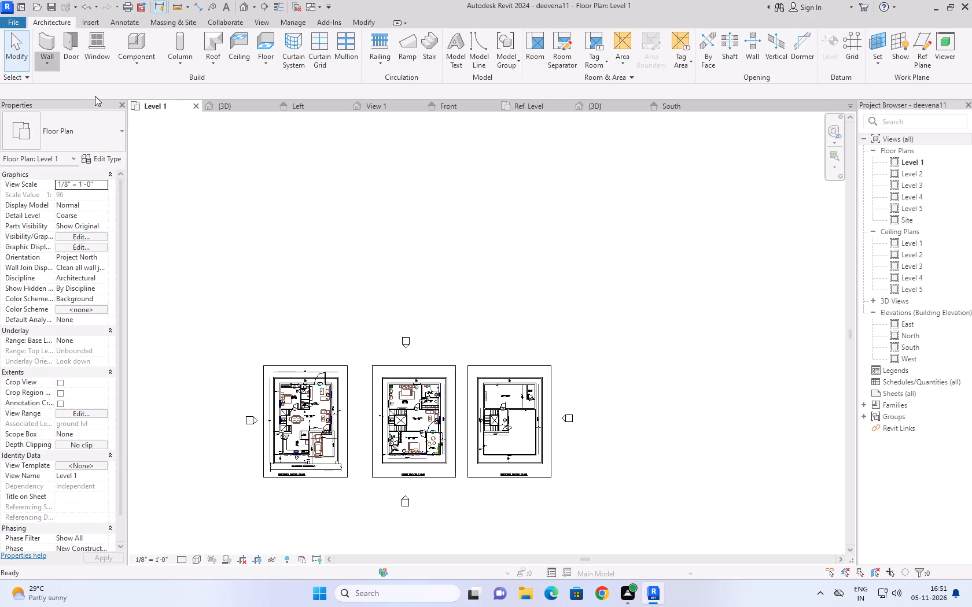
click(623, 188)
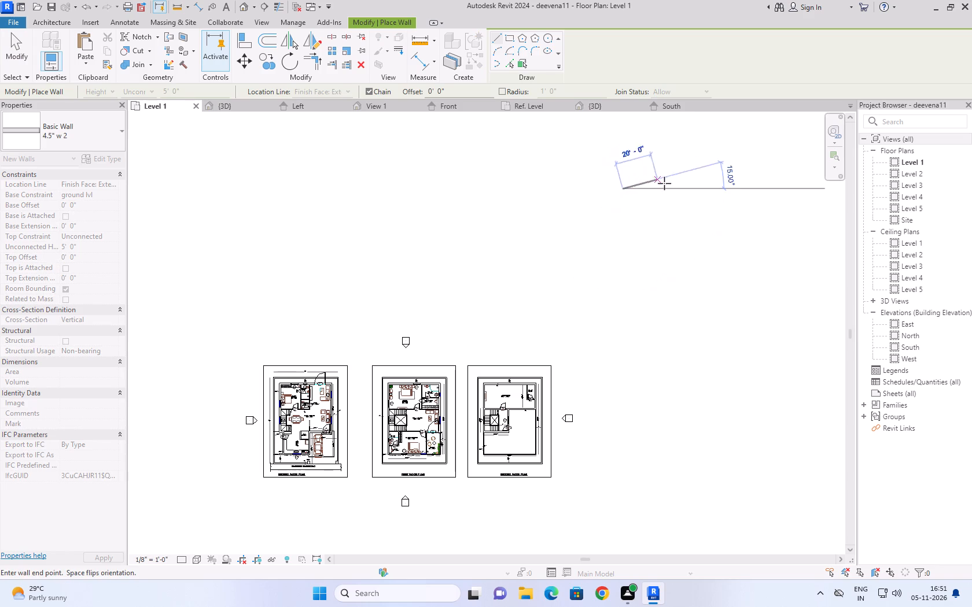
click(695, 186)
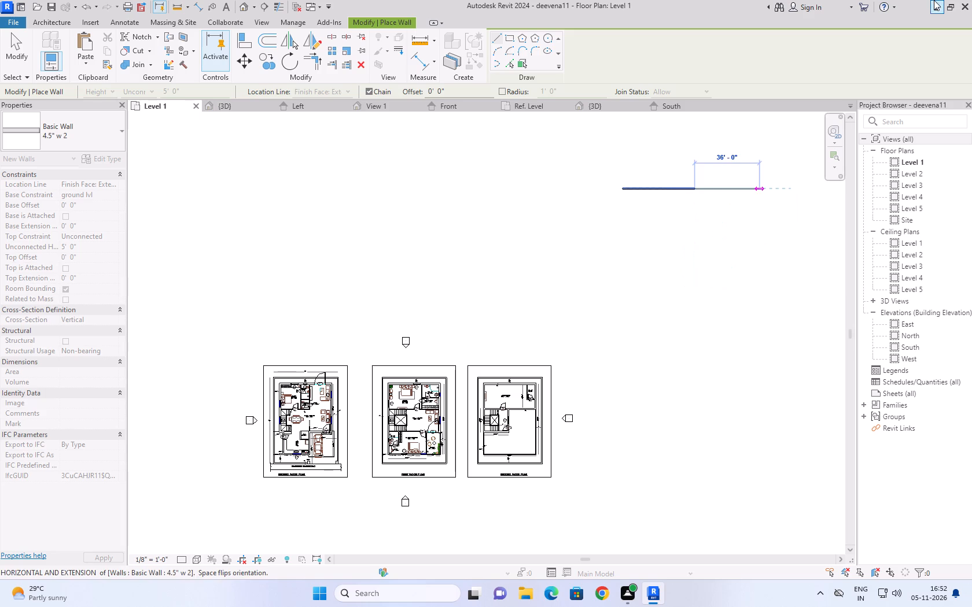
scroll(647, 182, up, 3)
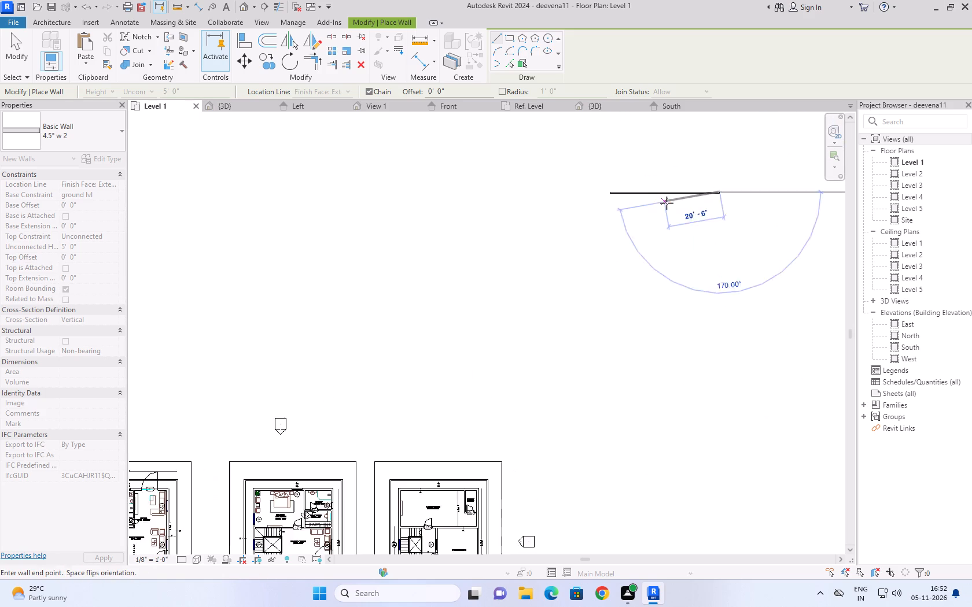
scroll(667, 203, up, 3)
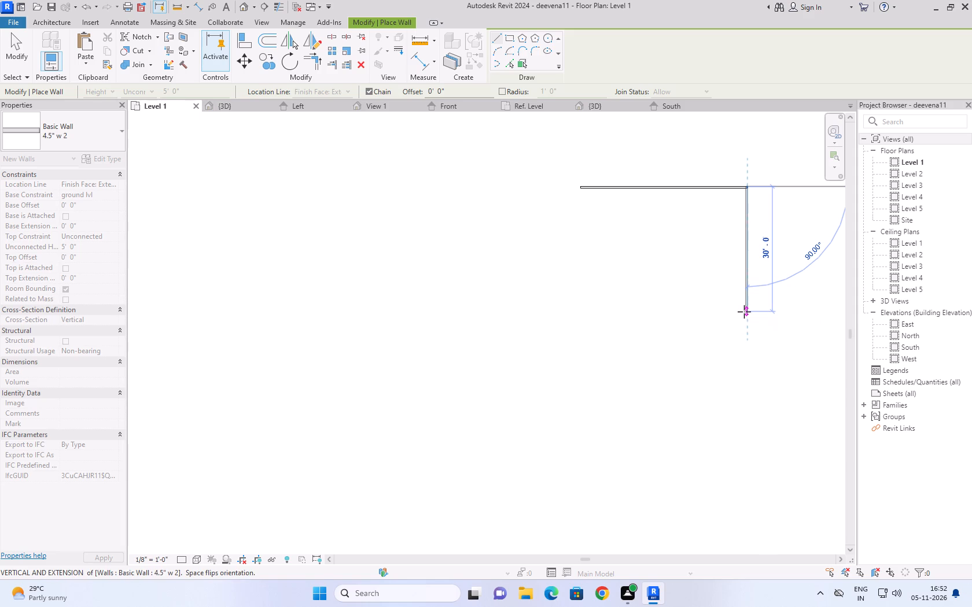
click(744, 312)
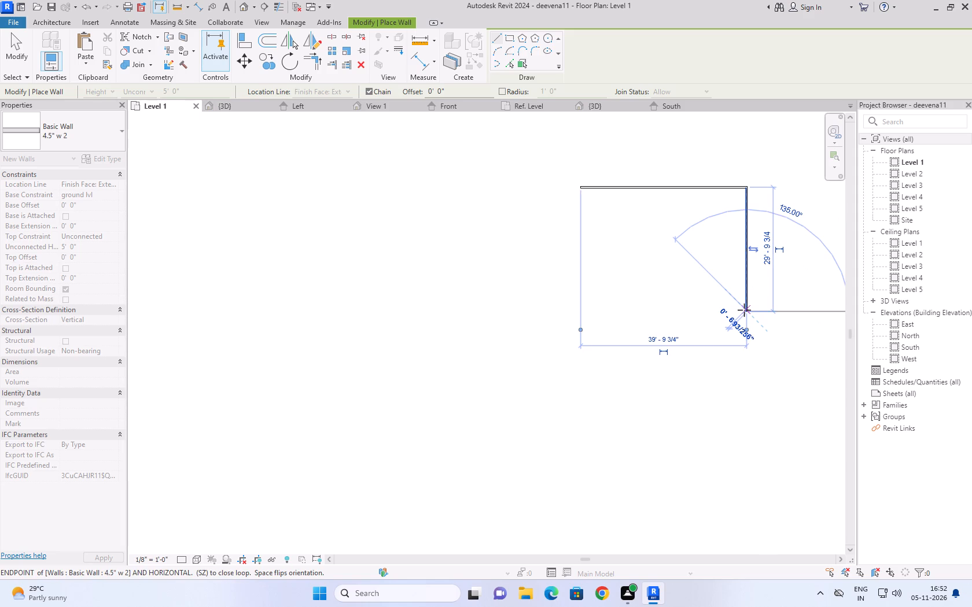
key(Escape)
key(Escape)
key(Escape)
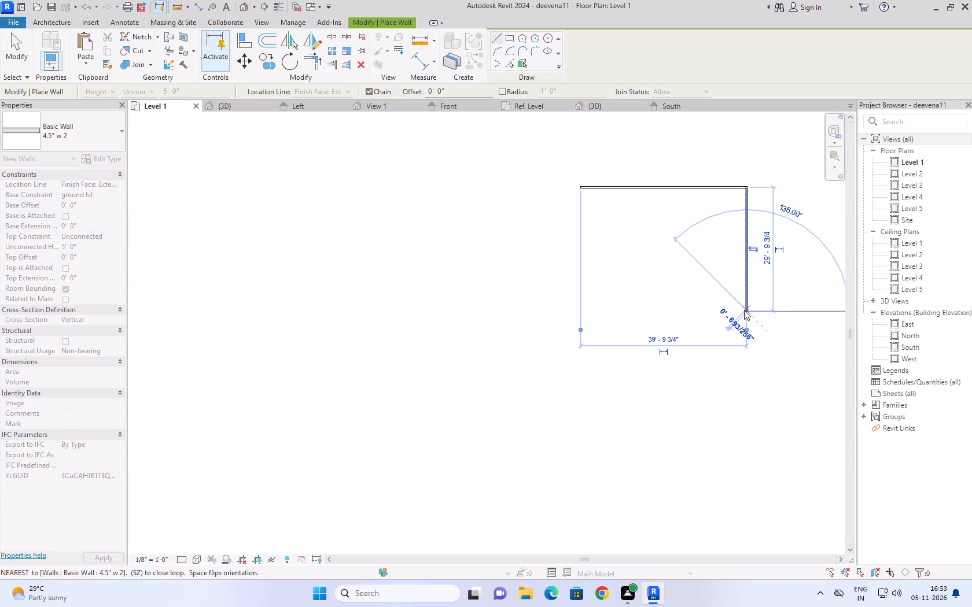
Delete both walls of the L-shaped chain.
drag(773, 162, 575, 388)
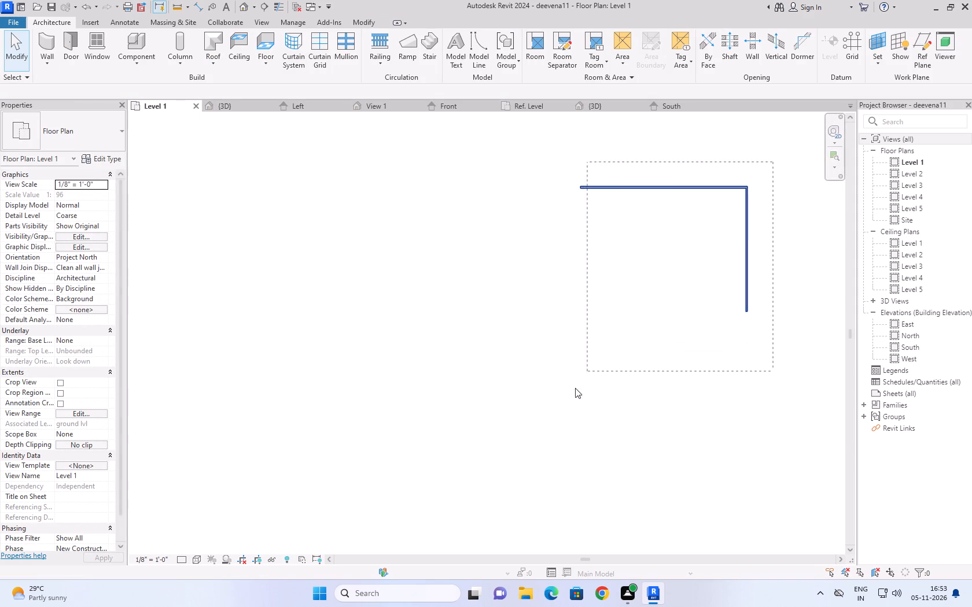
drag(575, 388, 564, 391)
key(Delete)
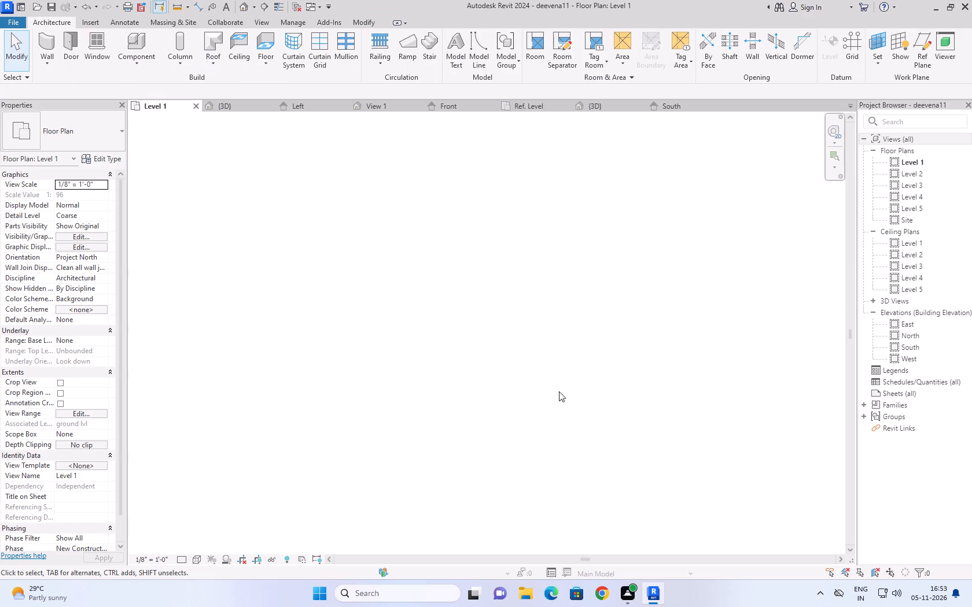
Draw a six-sided inscribed polygon of 4.5" w 2 walls in the empty area beside the floor plans, with one vertex pointing straight up.
scroll(559, 391, up, 1)
scroll(577, 242, down, 5)
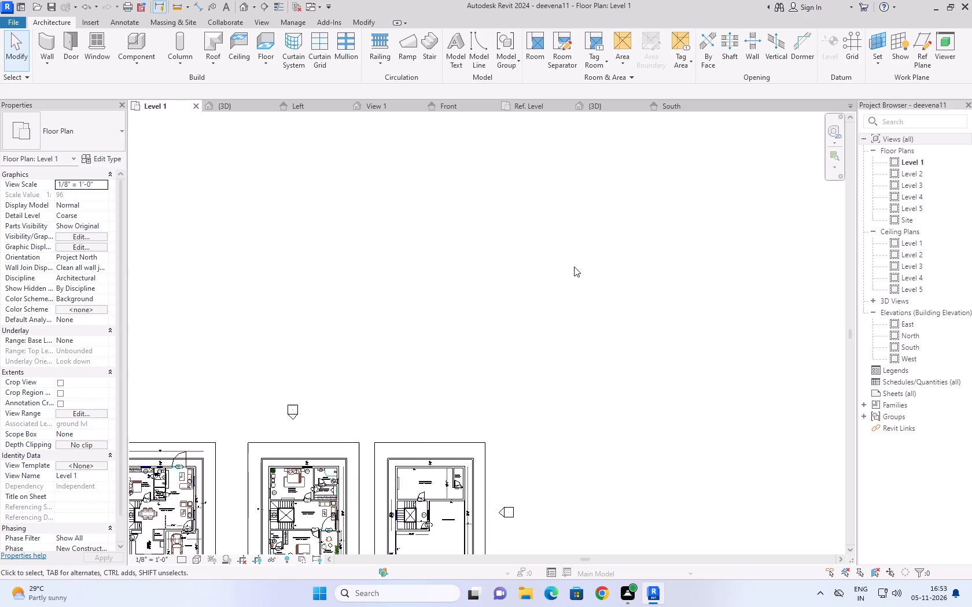
scroll(574, 267, down, 3)
scroll(534, 518, up, 3)
middle_drag(534, 511, 632, 449)
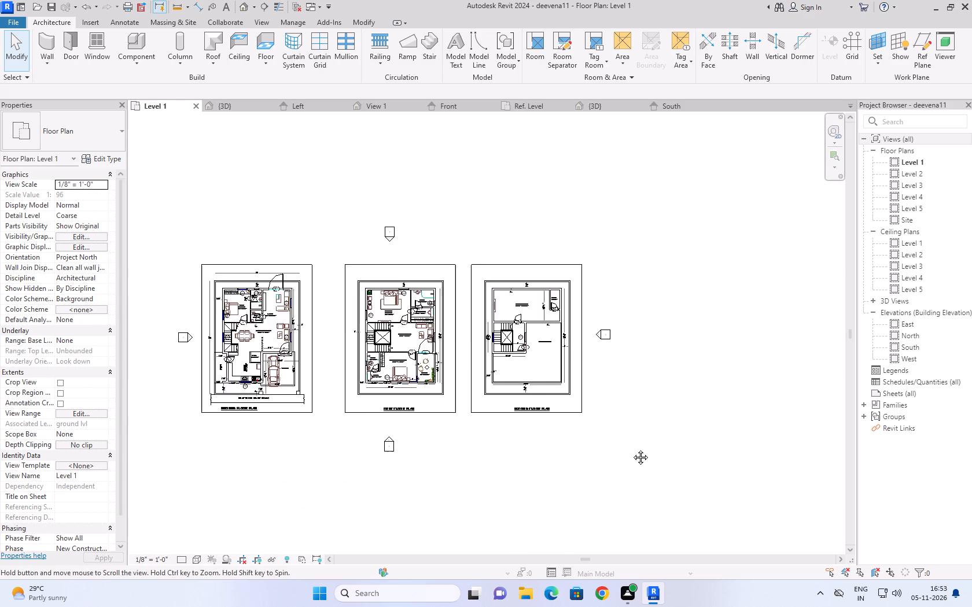
middle_drag(632, 449, 736, 407)
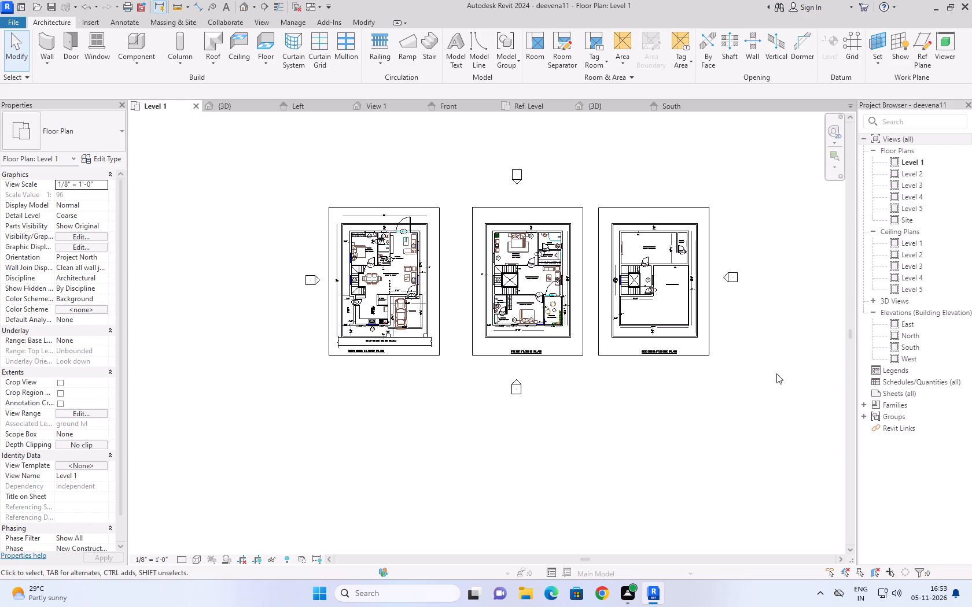
scroll(480, 461, down, 1)
scroll(756, 491, down, 2)
middle_drag(757, 491, 753, 486)
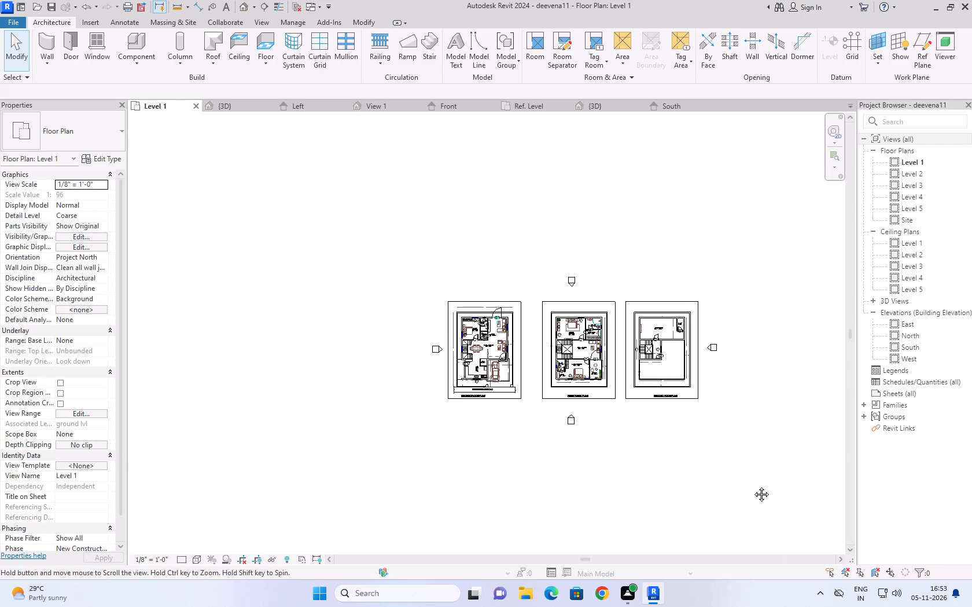
middle_drag(753, 486, 498, 438)
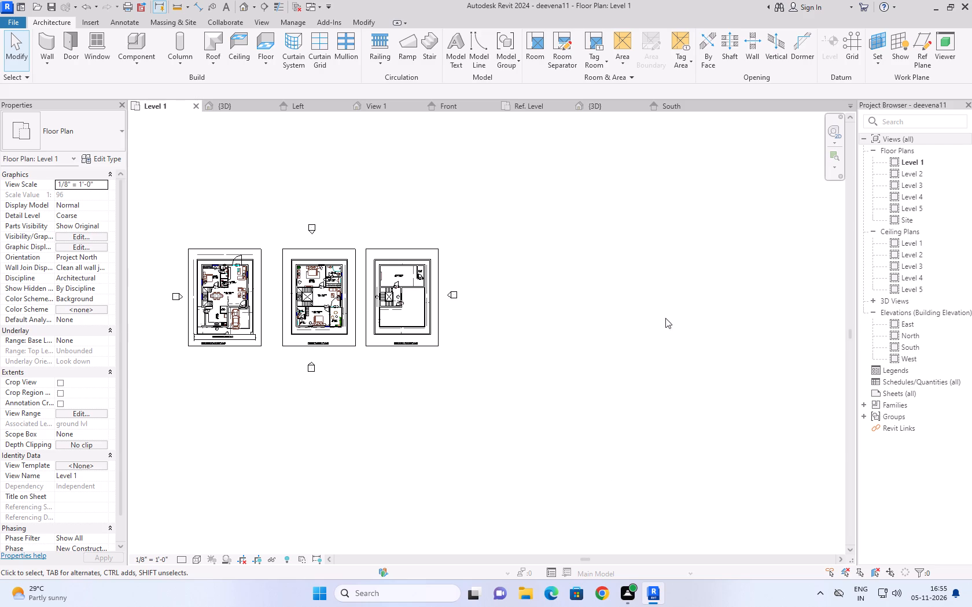
click(52, 64)
click(72, 86)
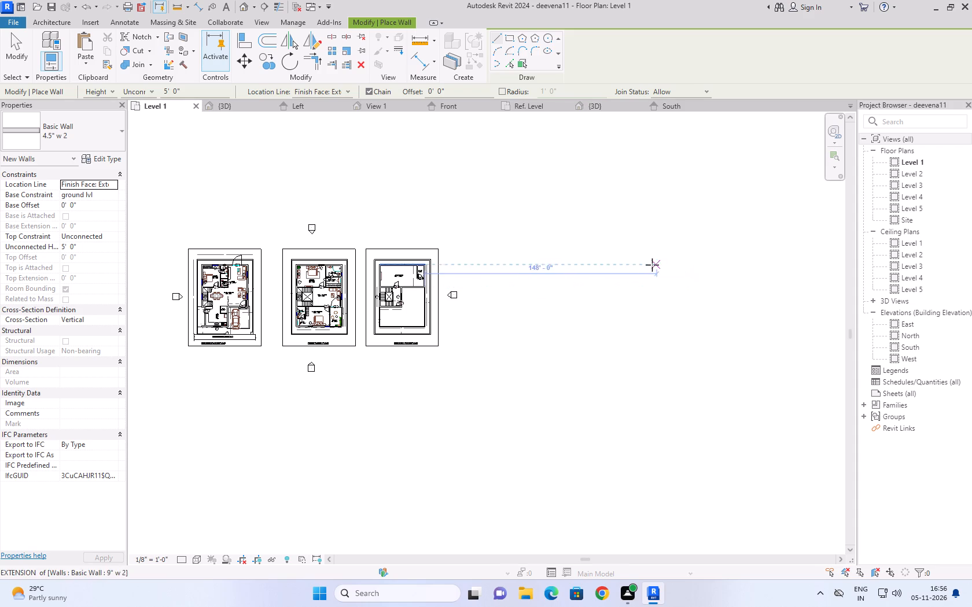
click(520, 37)
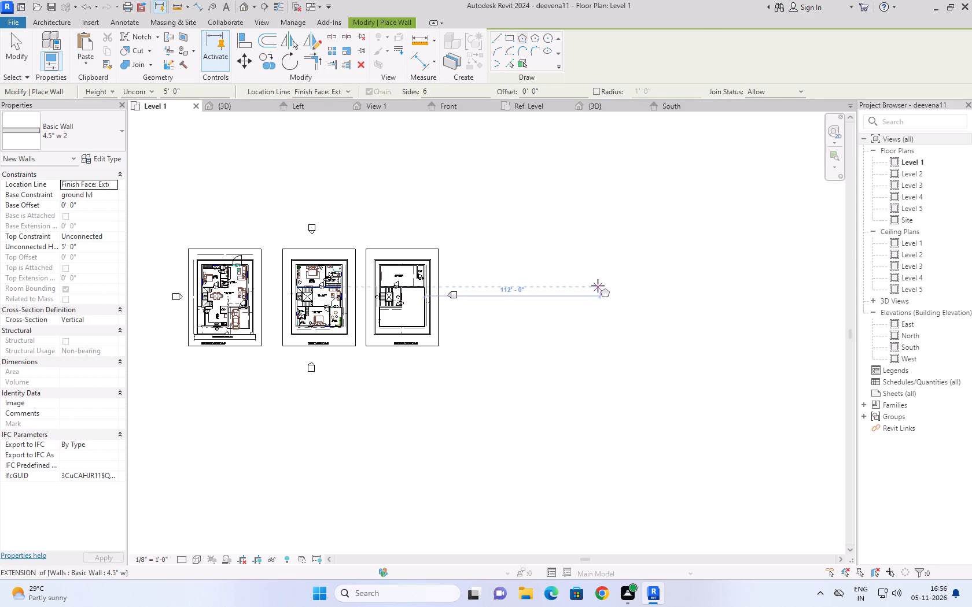
click(598, 286)
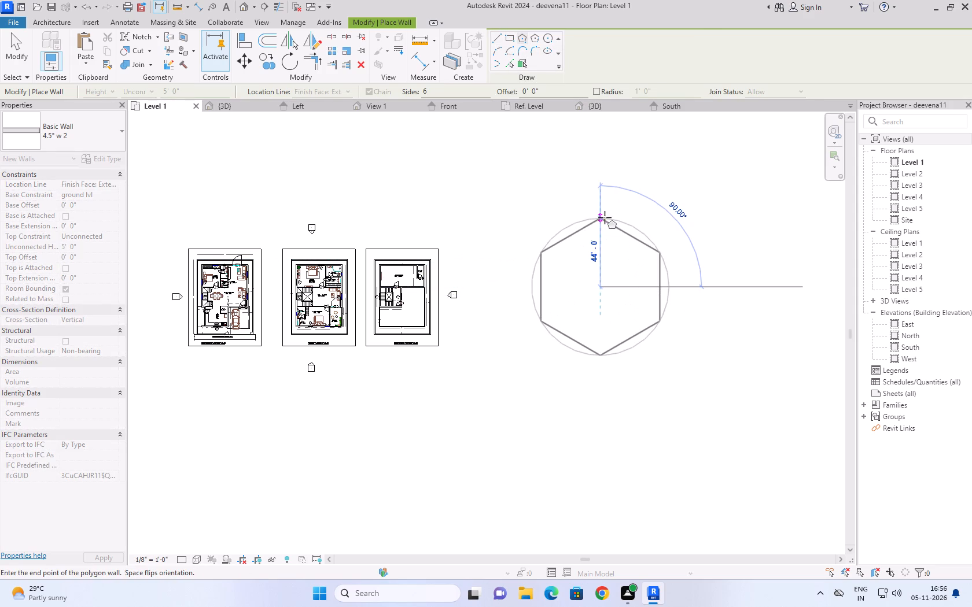
click(602, 226)
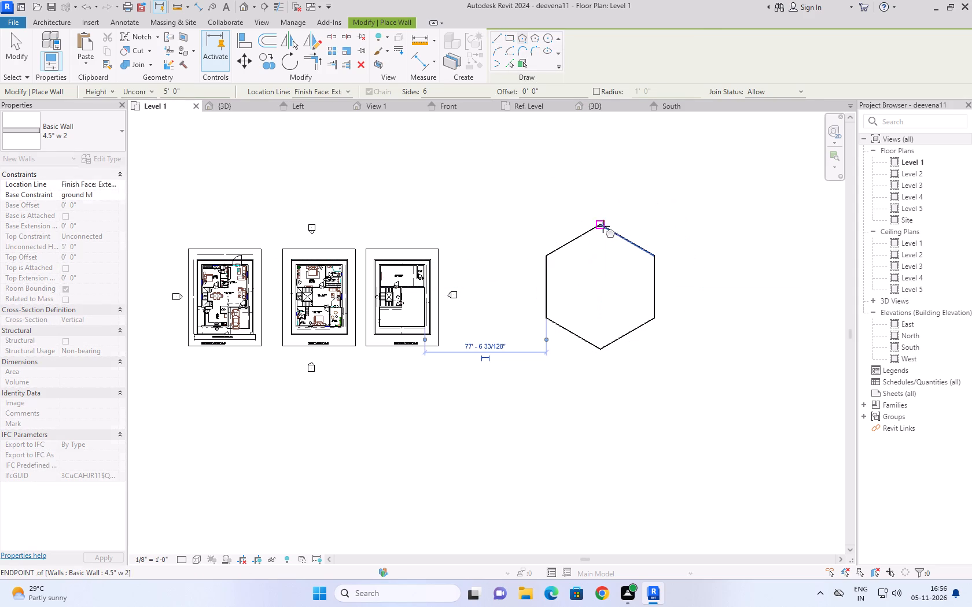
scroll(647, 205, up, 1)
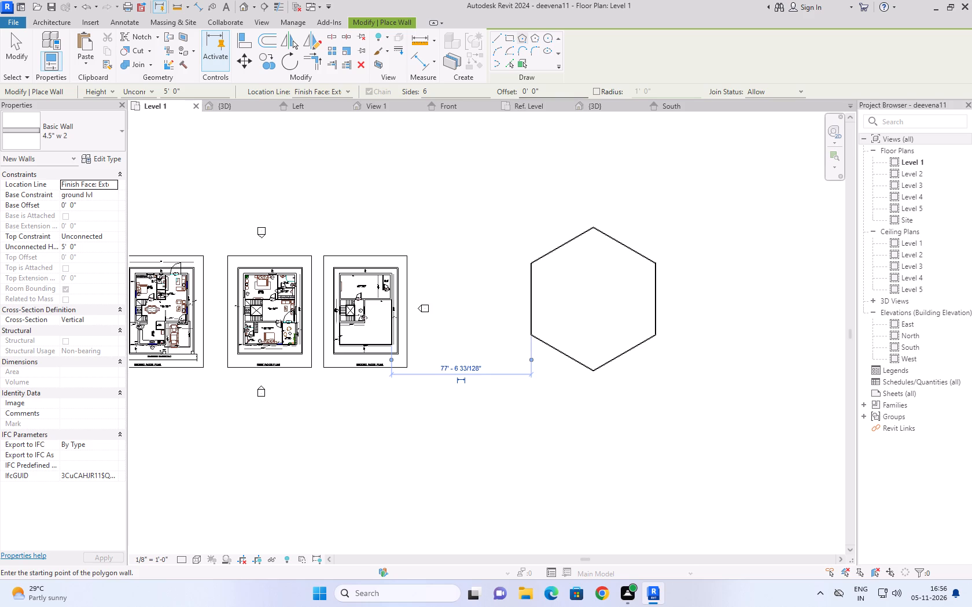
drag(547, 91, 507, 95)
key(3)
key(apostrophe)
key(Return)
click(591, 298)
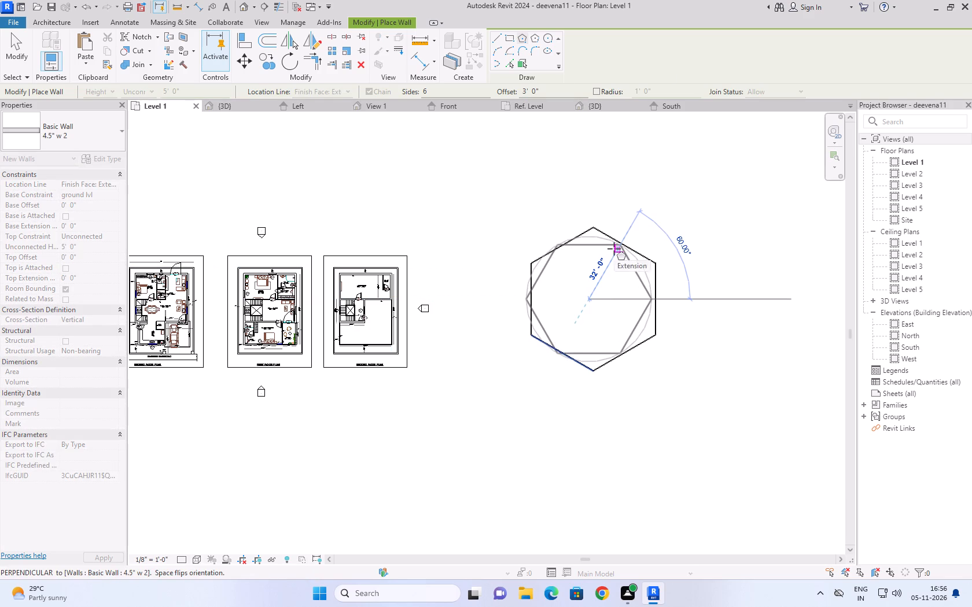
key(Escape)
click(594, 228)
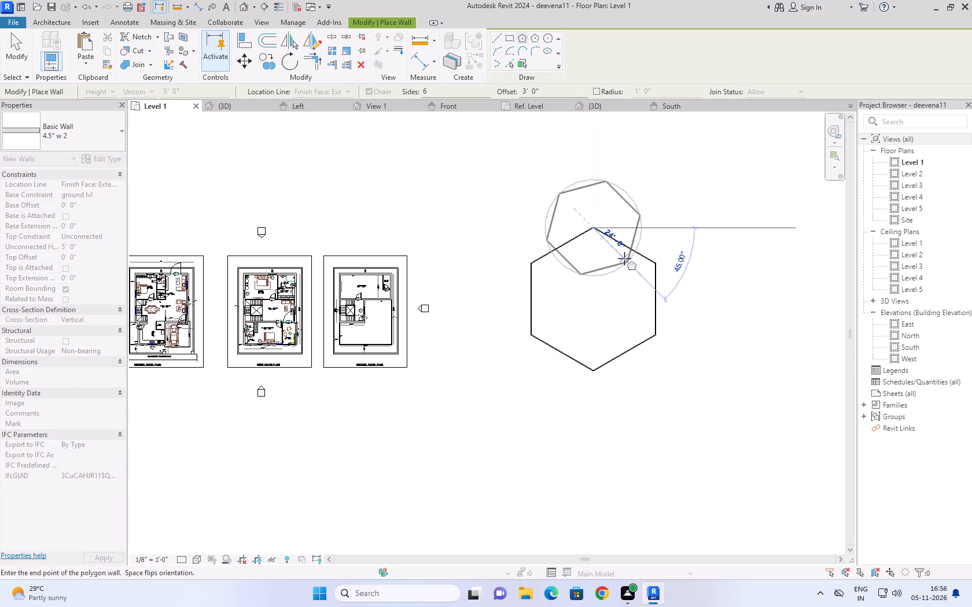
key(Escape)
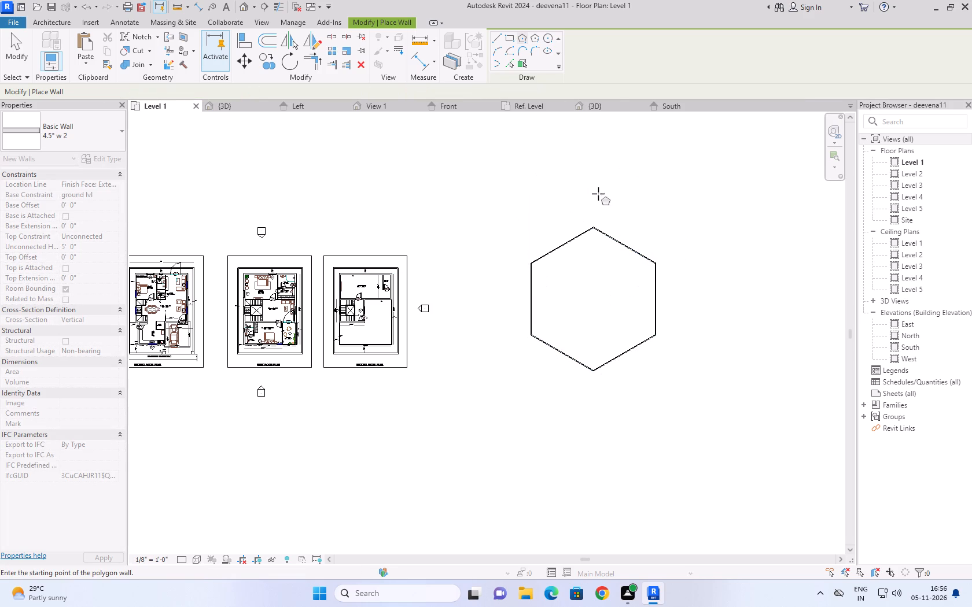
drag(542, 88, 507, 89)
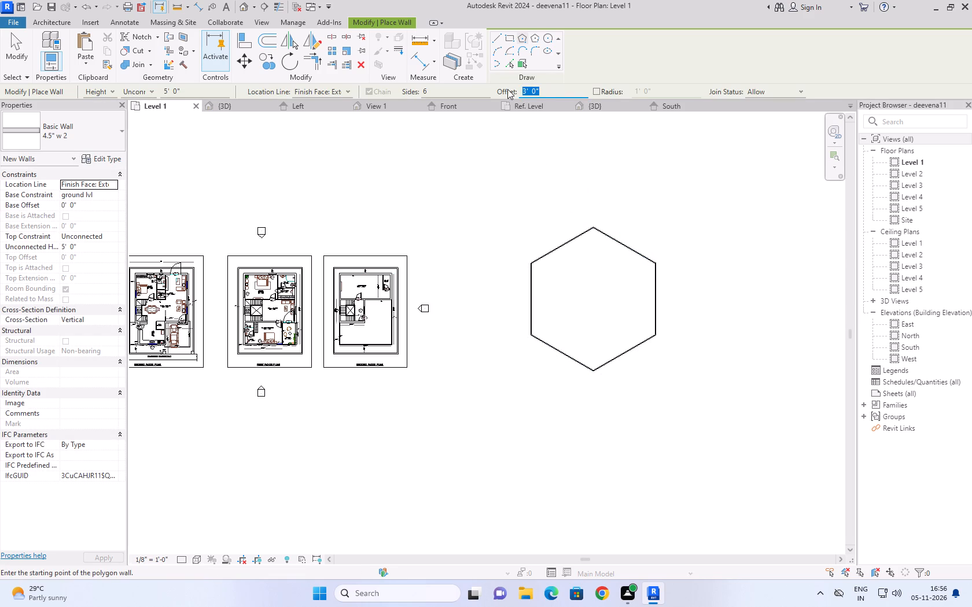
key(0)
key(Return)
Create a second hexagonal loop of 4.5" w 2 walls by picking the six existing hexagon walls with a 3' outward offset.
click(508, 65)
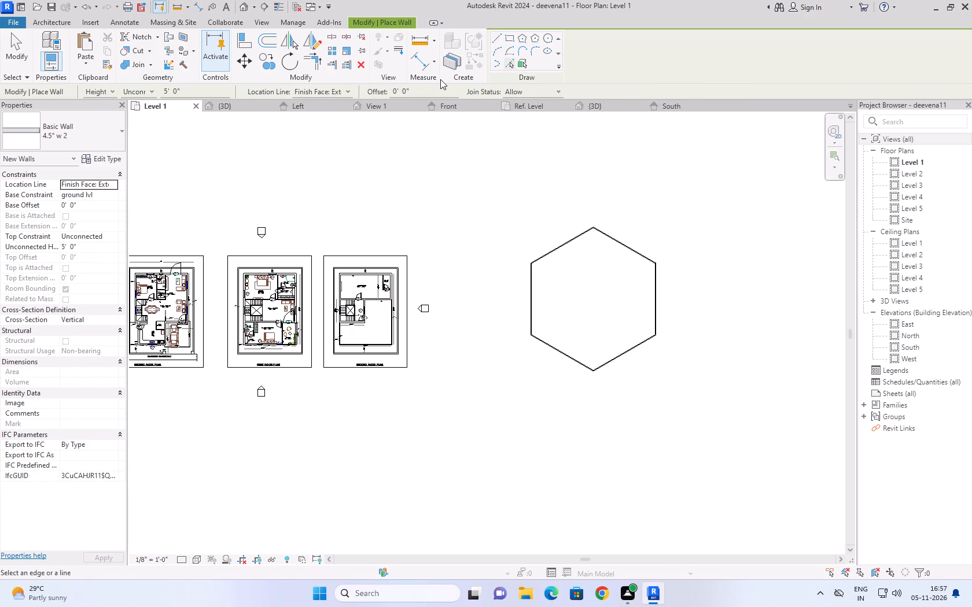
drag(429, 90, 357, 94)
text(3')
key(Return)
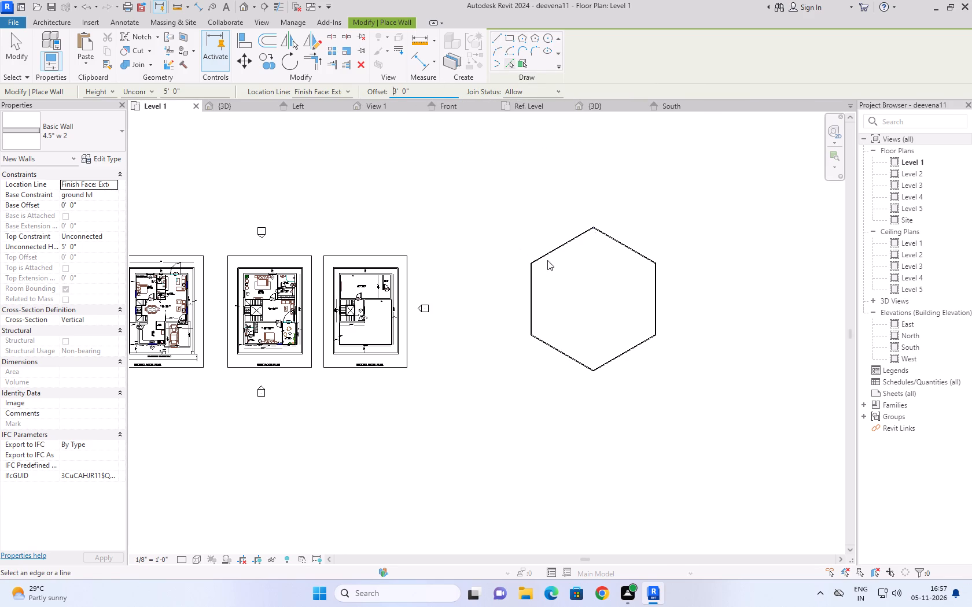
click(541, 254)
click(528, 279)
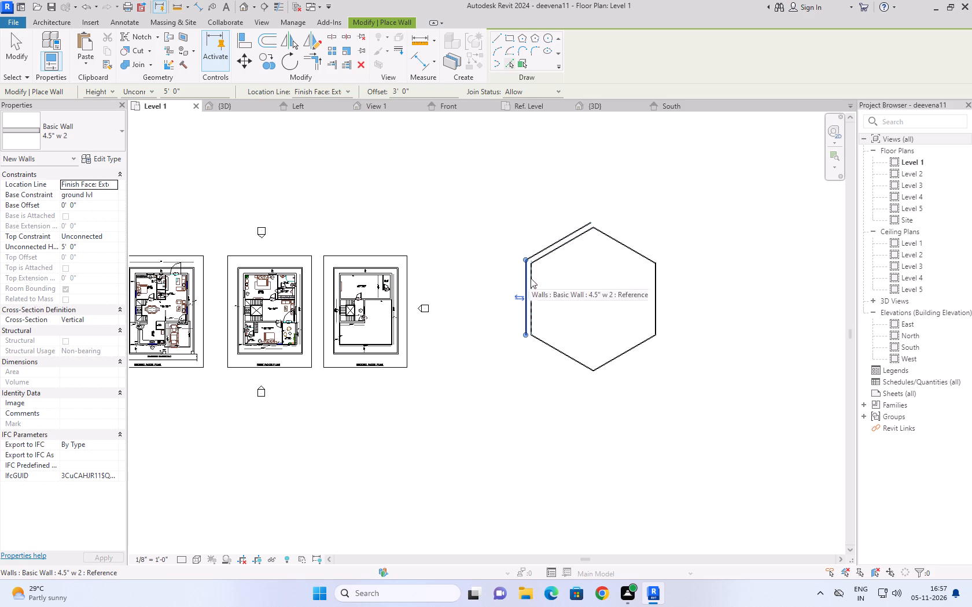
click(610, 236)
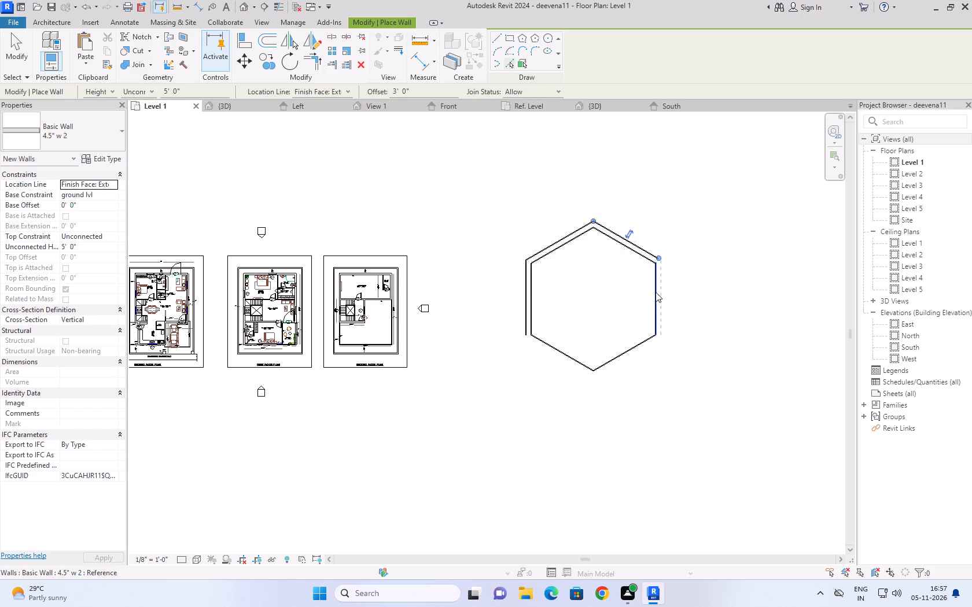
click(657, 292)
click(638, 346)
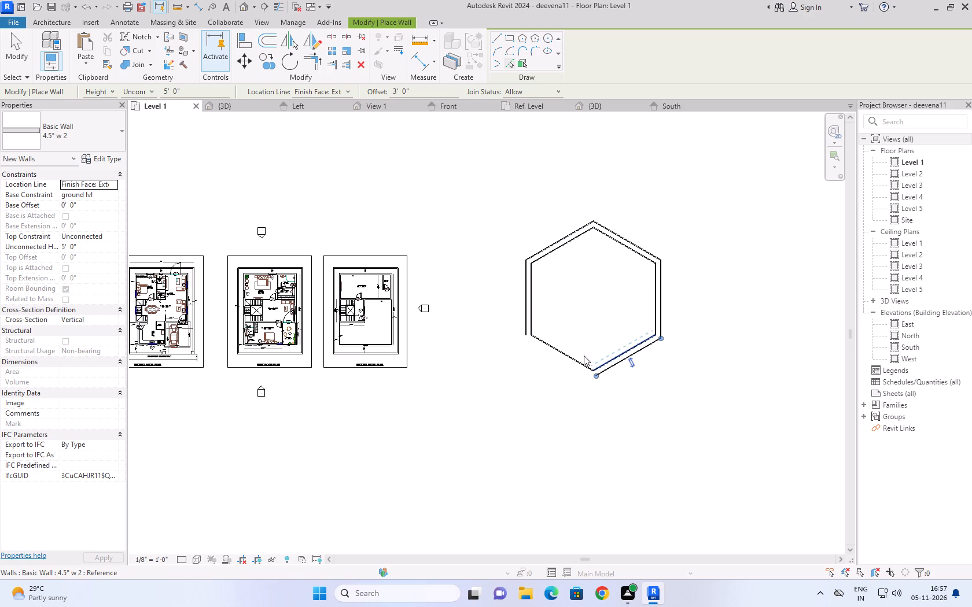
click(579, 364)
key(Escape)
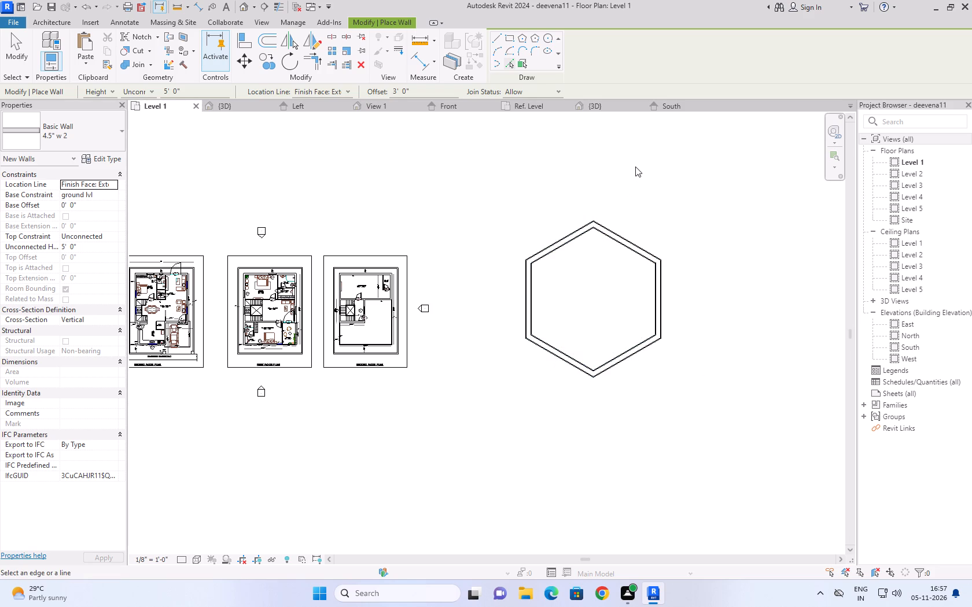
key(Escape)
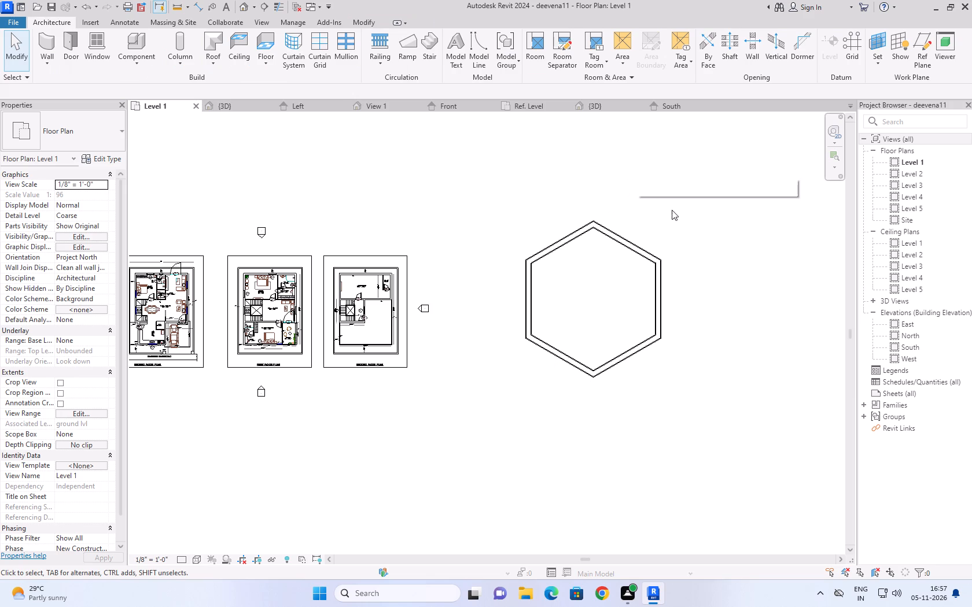
Delete all the walls of both concentric hexagonal loops beside the floor plans.
drag(699, 202, 491, 449)
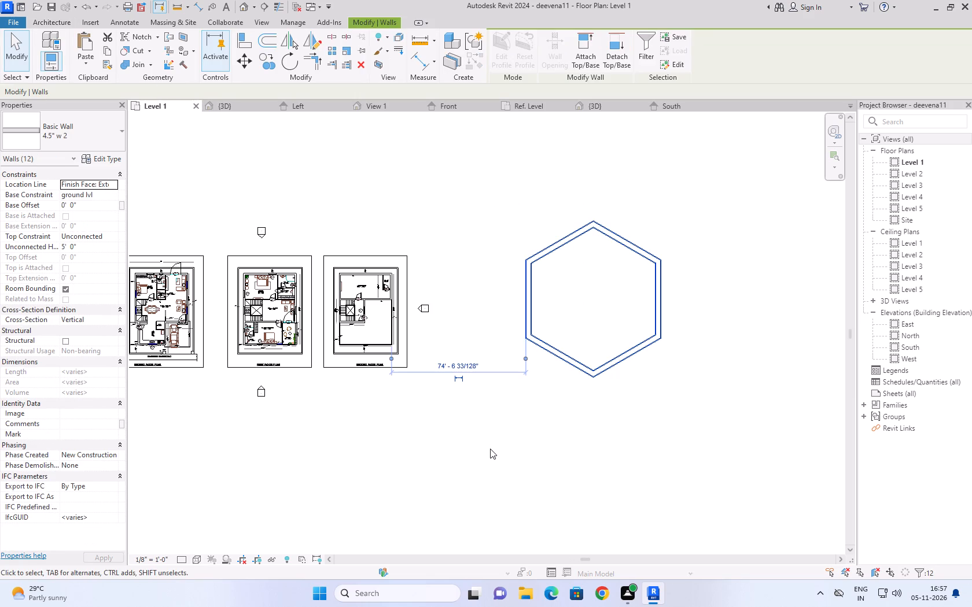
key(Delete)
Examine the three house models in the 3D view against their floor plans on Level 1.
scroll(541, 435, down, 4)
scroll(227, 476, up, 5)
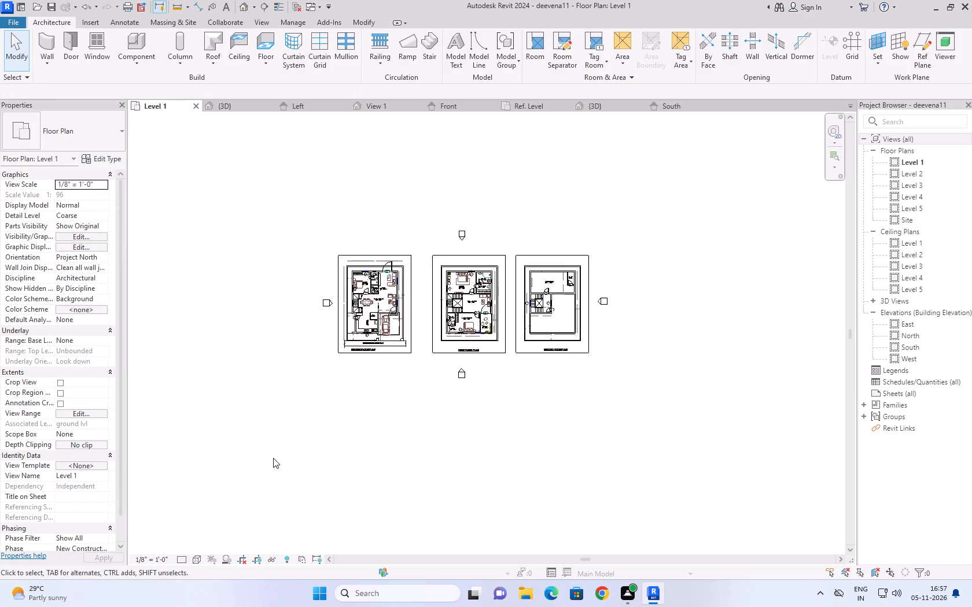
middle_drag(683, 399, 601, 424)
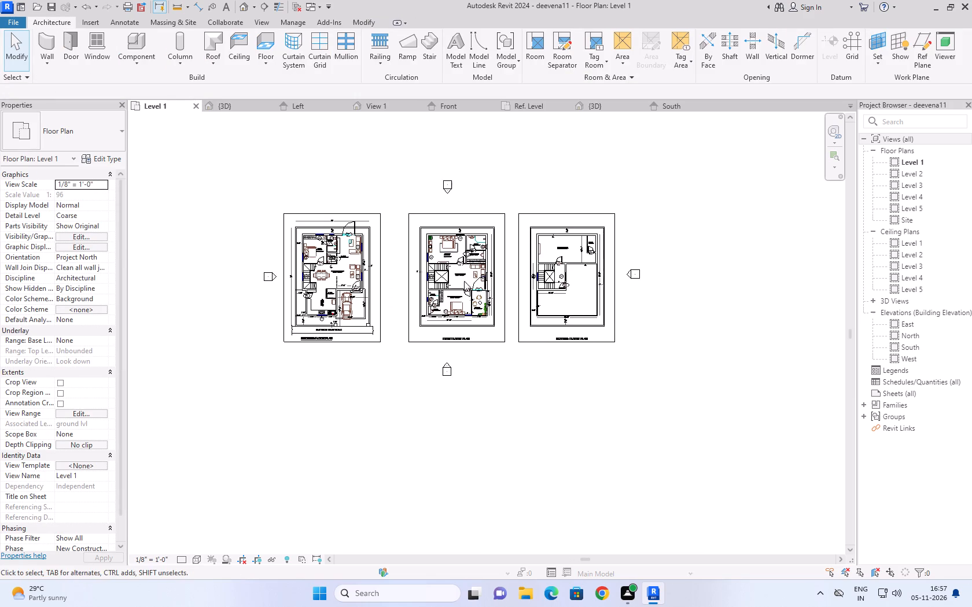
click(228, 106)
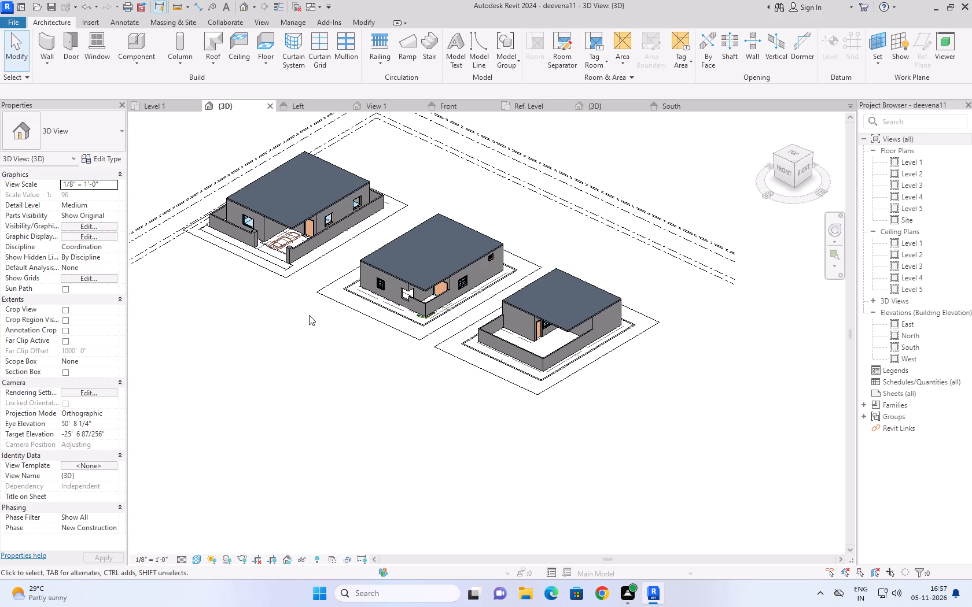
click(151, 106)
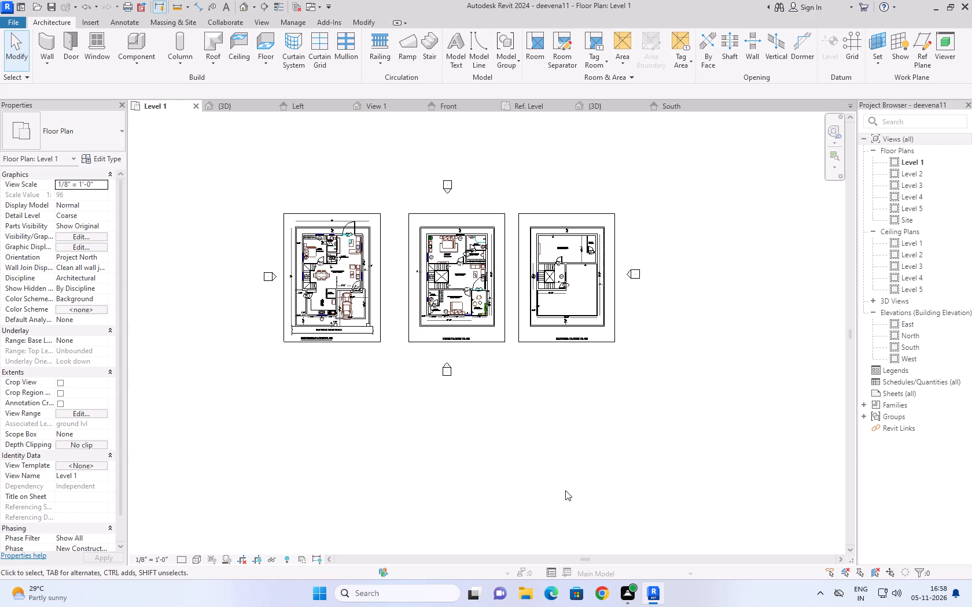
click(219, 105)
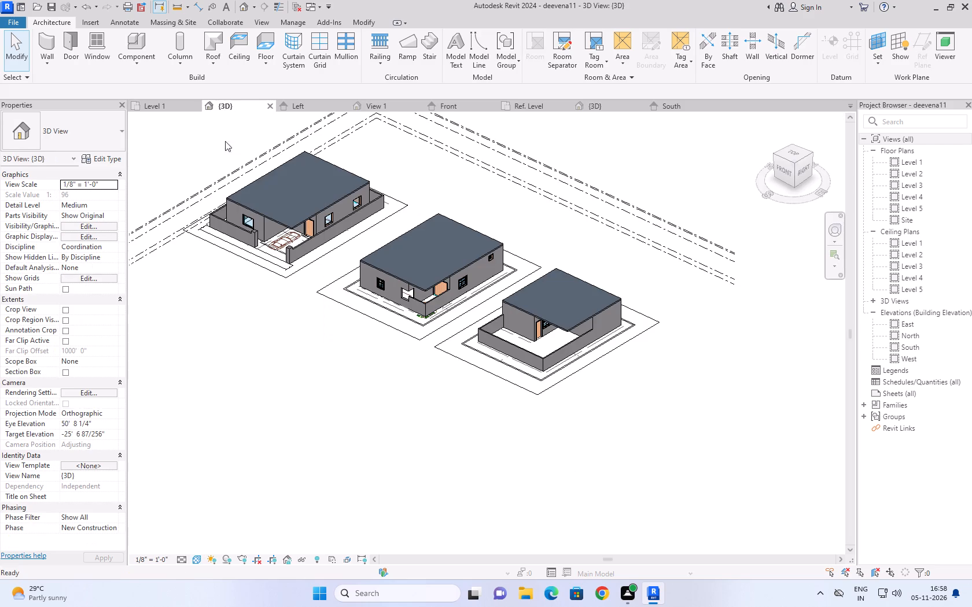
middle_drag(295, 327, 304, 409)
scroll(304, 399, up, 2)
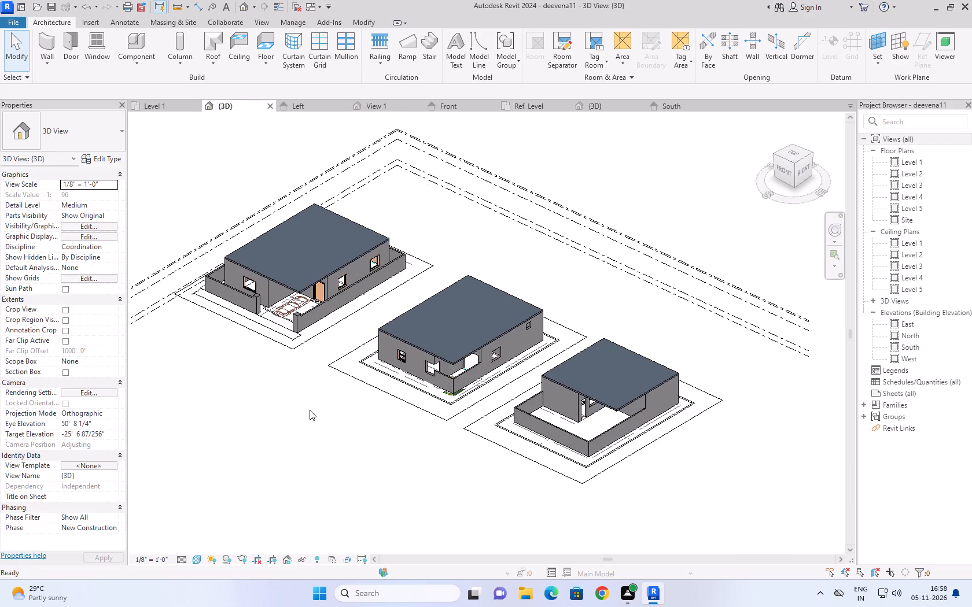
scroll(380, 412, up, 3)
scroll(384, 407, down, 2)
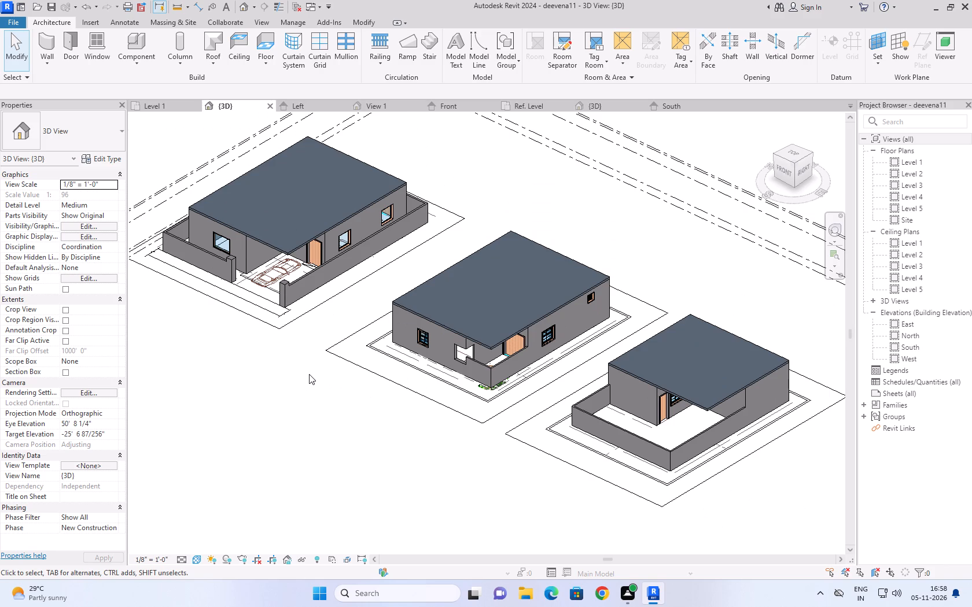
click(151, 103)
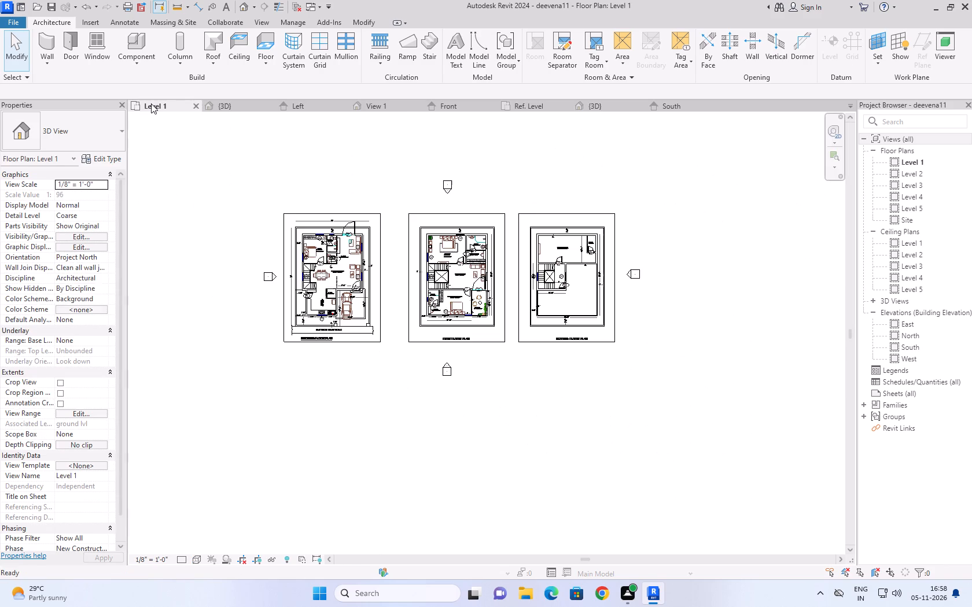
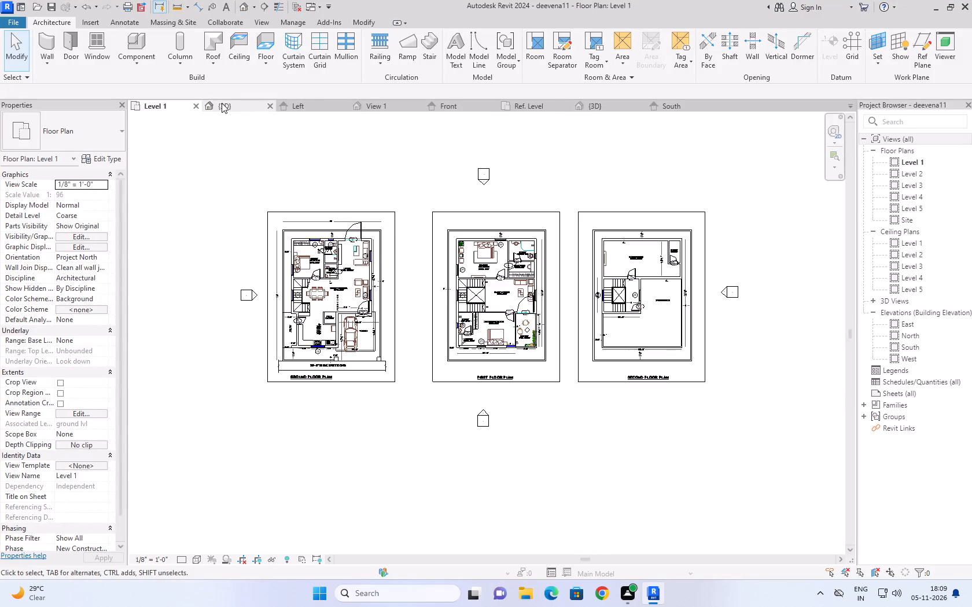
Examine the three roofed house models and their compound walls in the 3D view.
scroll(314, 454, down, 2)
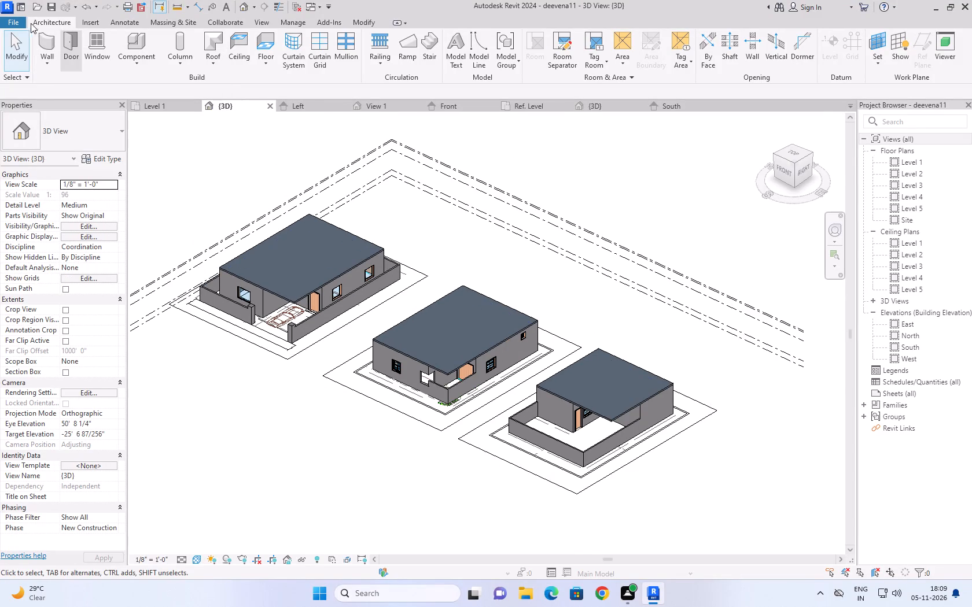
scroll(319, 451, up, 2)
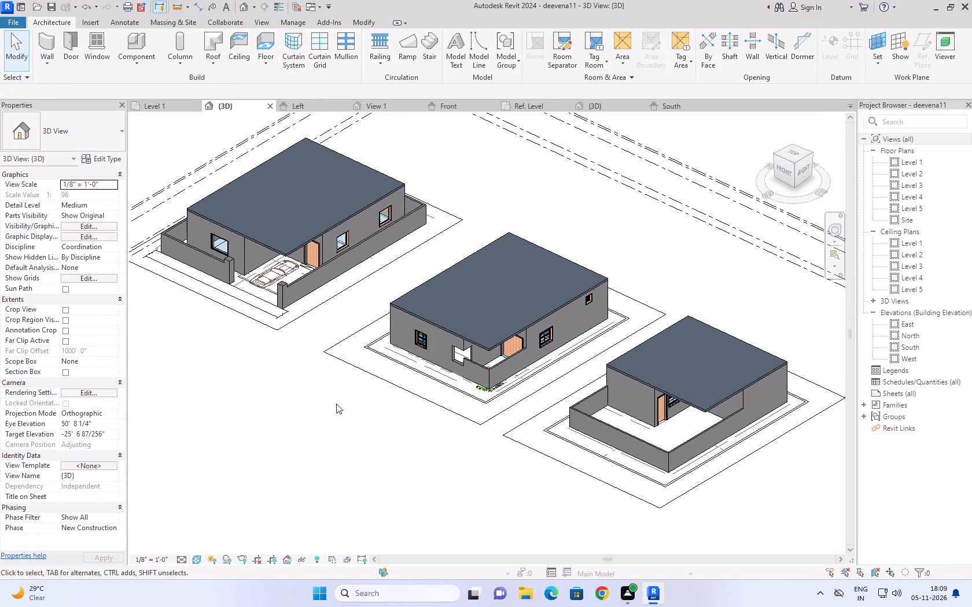
scroll(337, 410, down, 1)
middle_drag(337, 410, 344, 384)
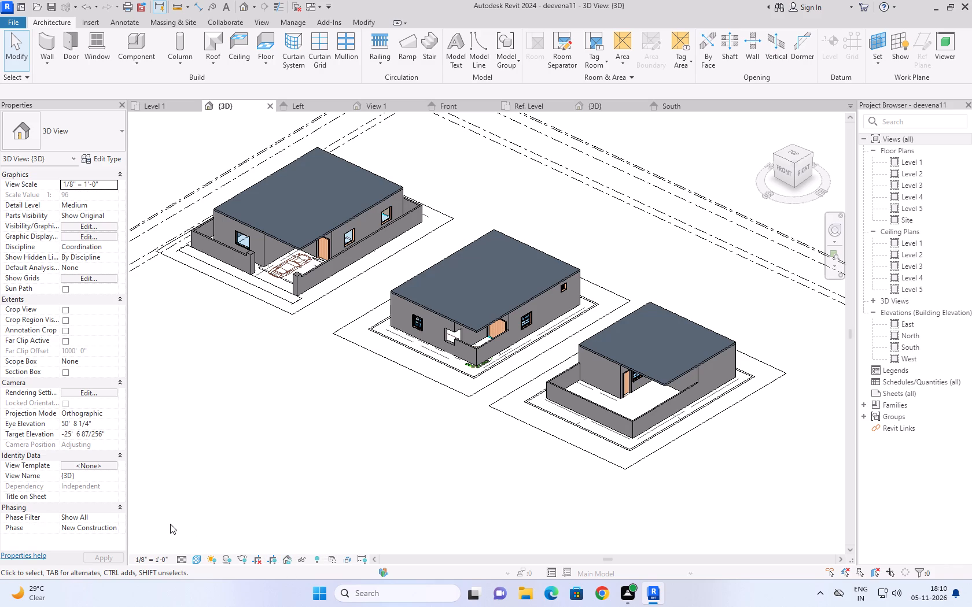
click(505, 312)
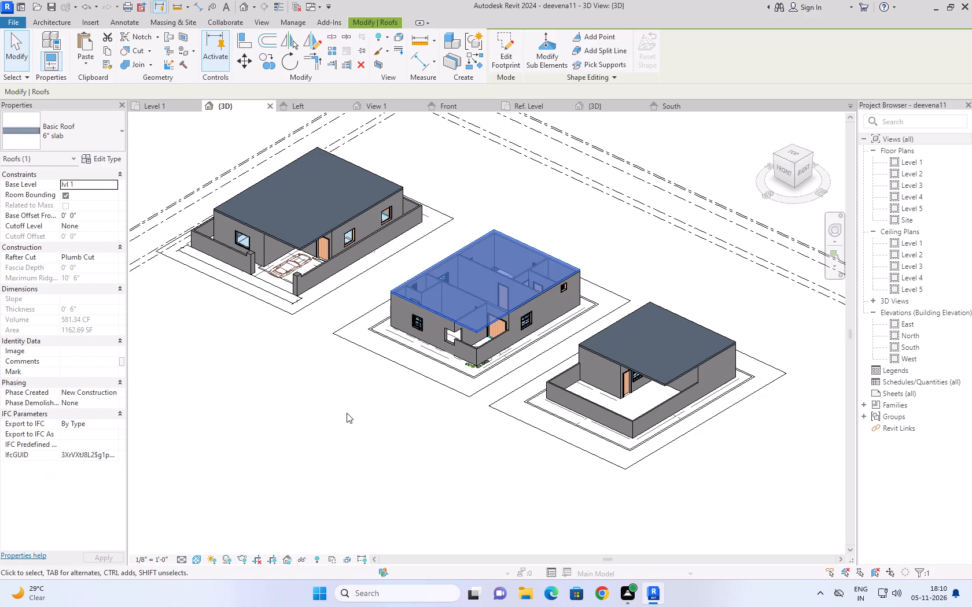
click(347, 413)
scroll(347, 279, up, 3)
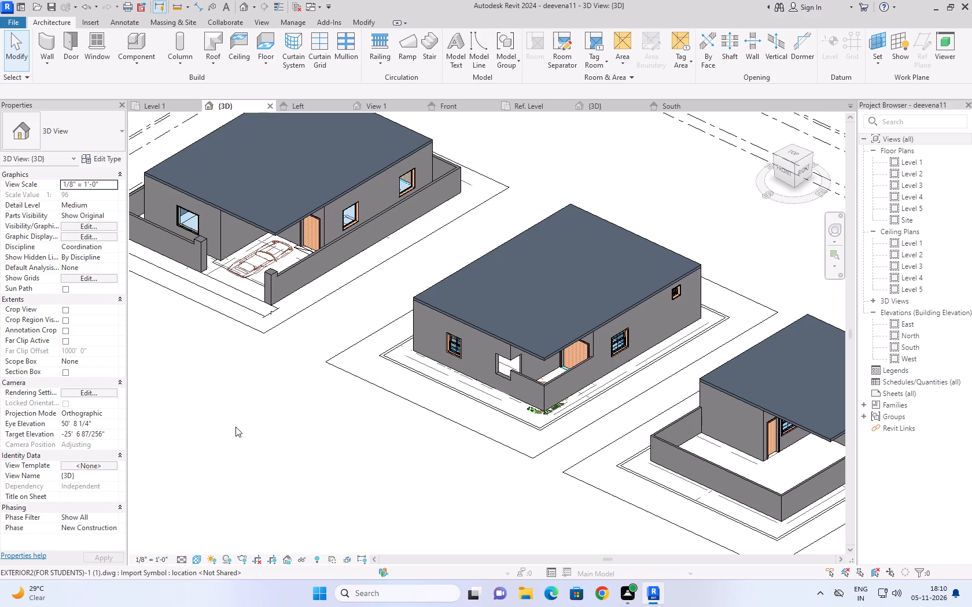
scroll(235, 427, down, 2)
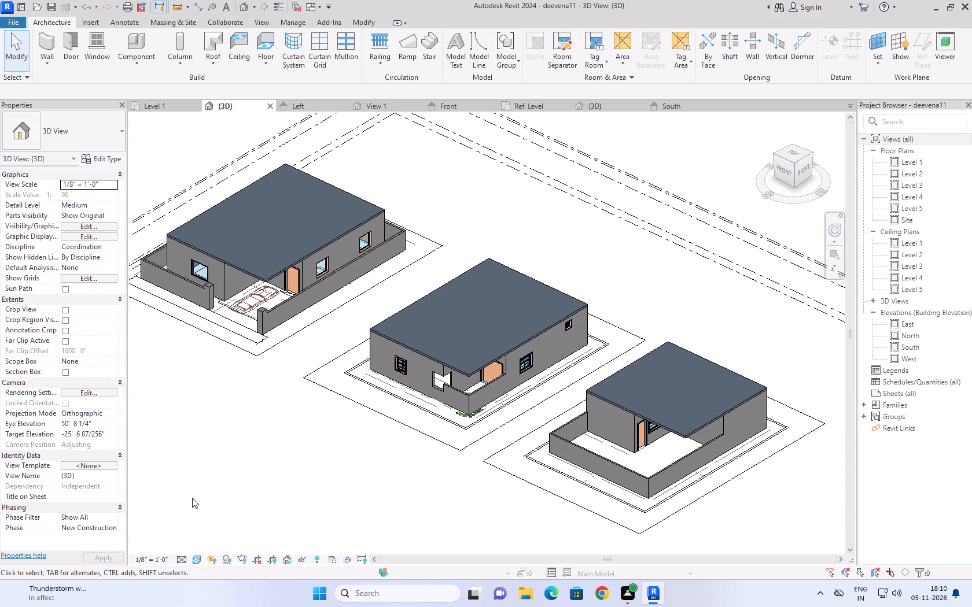
scroll(192, 498, down, 2)
middle_drag(191, 498, 305, 442)
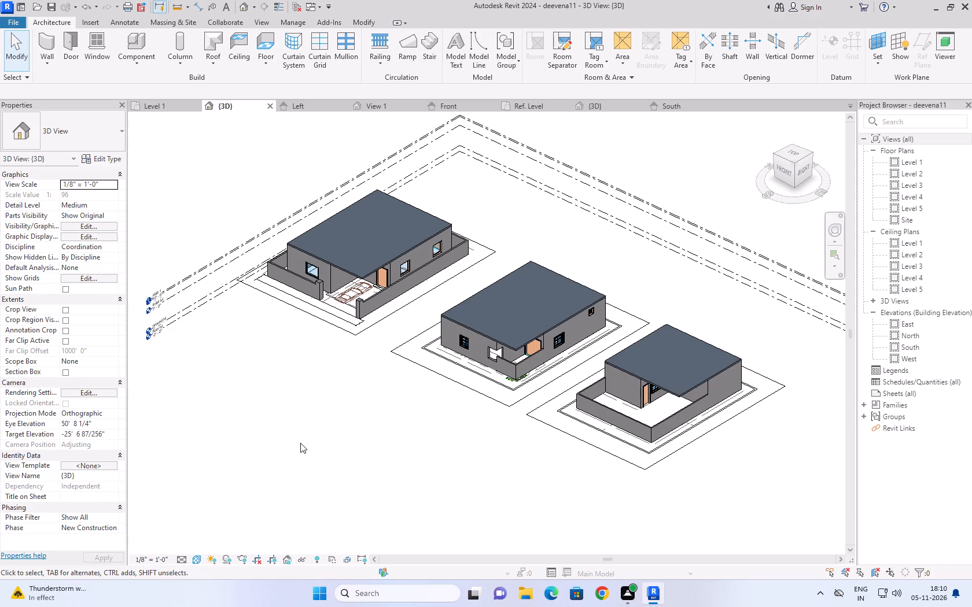
scroll(418, 183, up, 2)
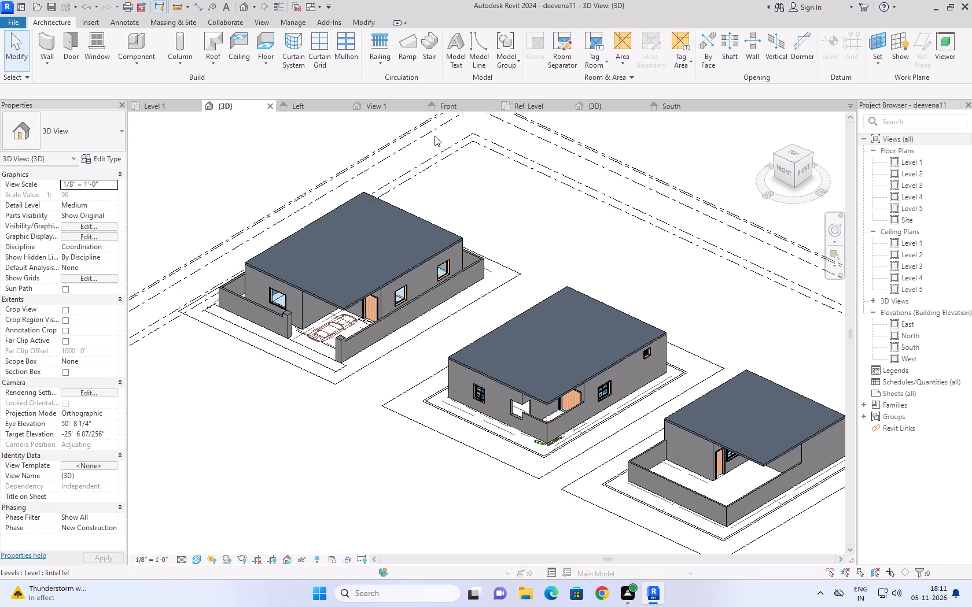
scroll(270, 165, up, 2)
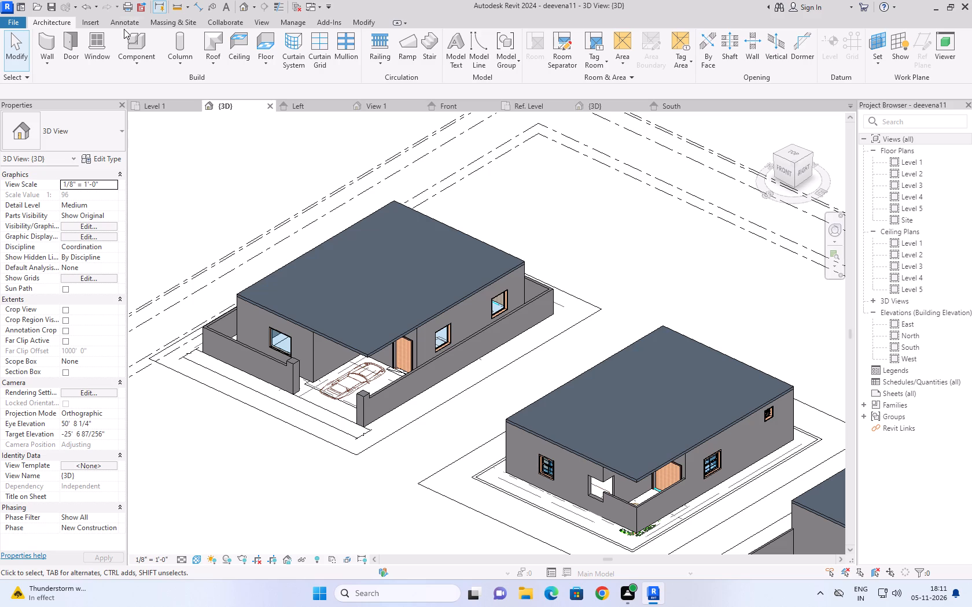
scroll(174, 117, down, 4)
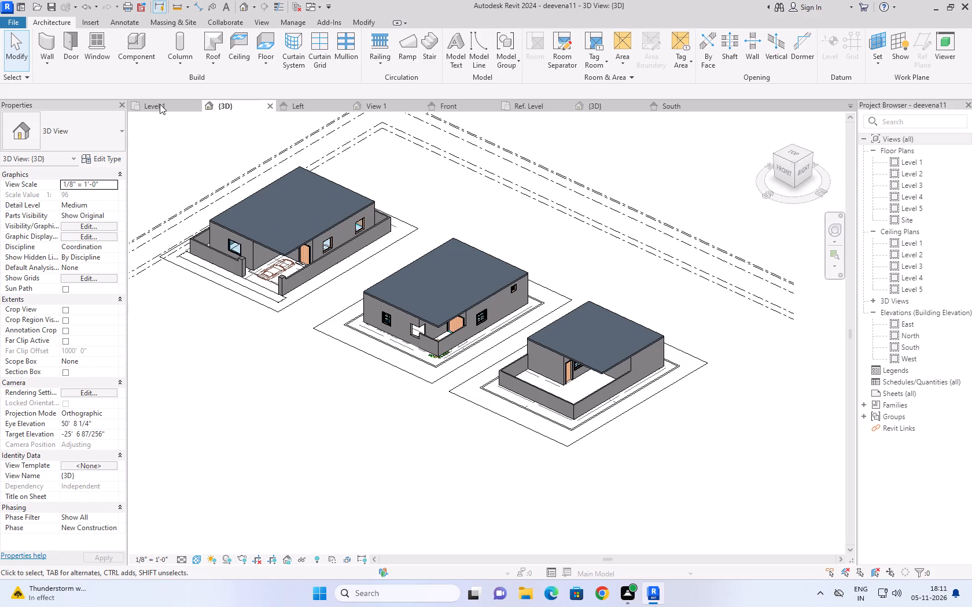
scroll(407, 327, down, 2)
middle_drag(377, 441, 371, 401)
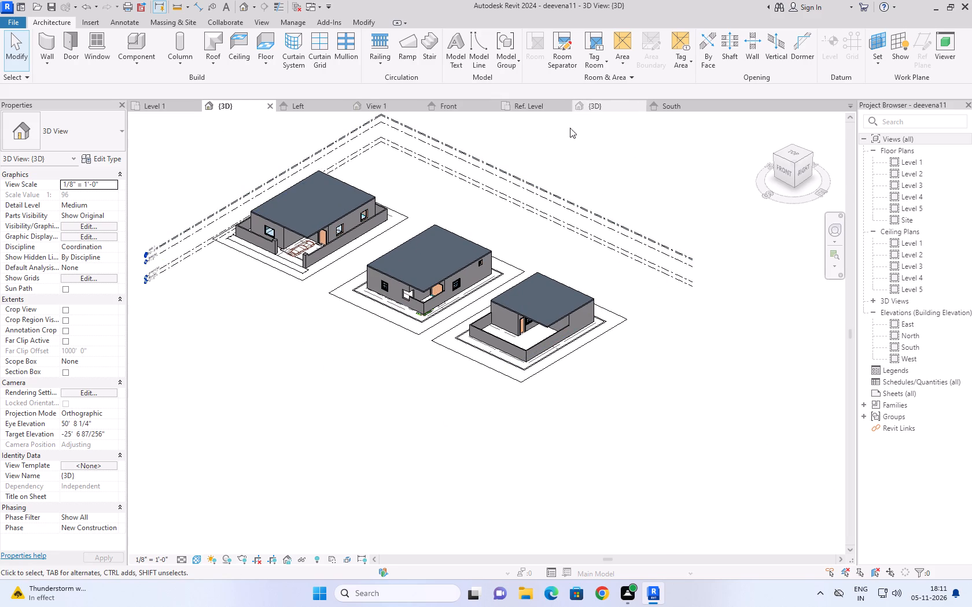
Open the South elevation and save the project.
double_click(910, 346)
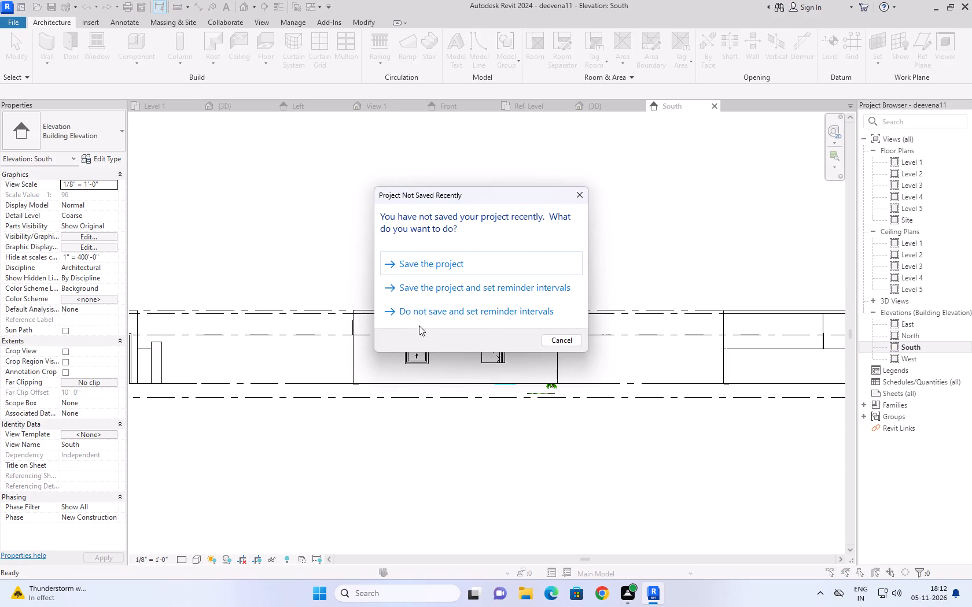
click(429, 274)
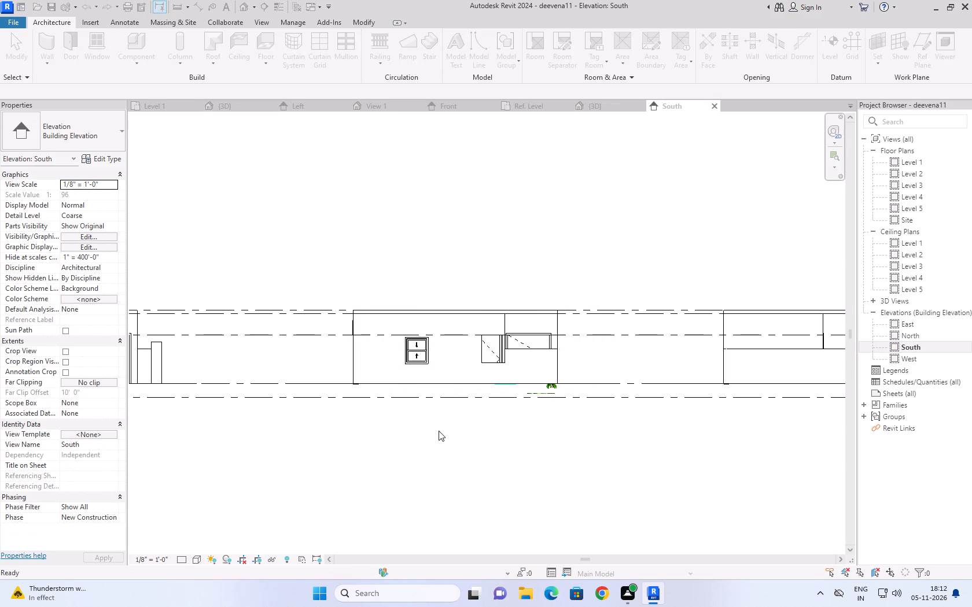
Group all elements of the middle house, leaving out the level lines, into one model group with the default name.
scroll(443, 424, down, 4)
scroll(428, 424, up, 3)
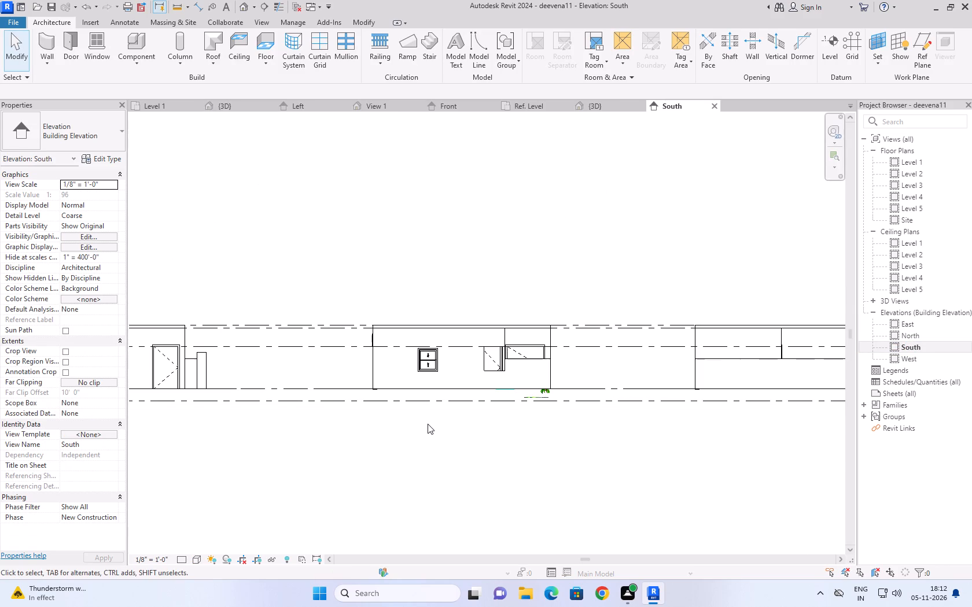
drag(614, 187, 348, 517)
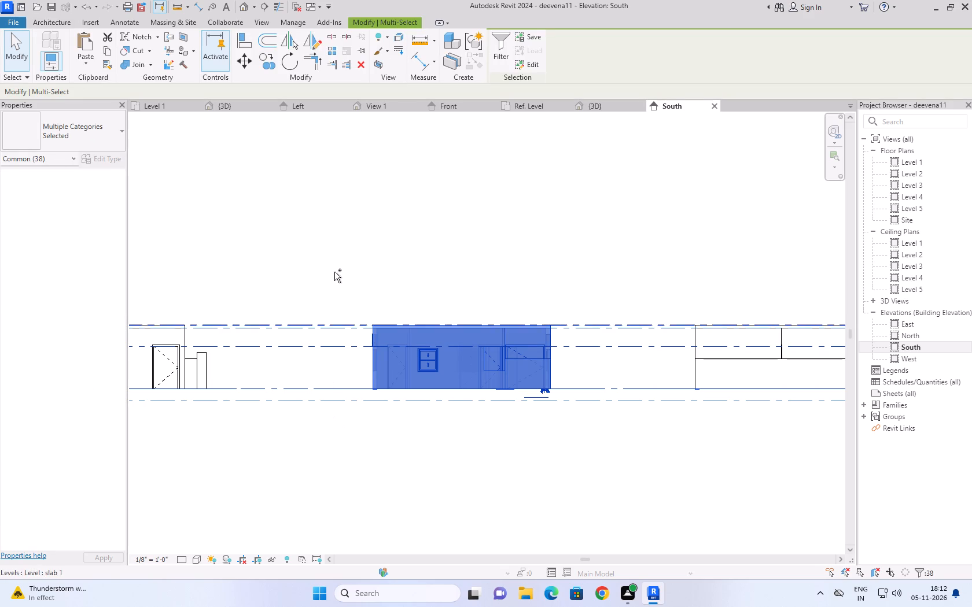
ctrl+drag(334, 272, 300, 476)
scroll(334, 245, up, 1)
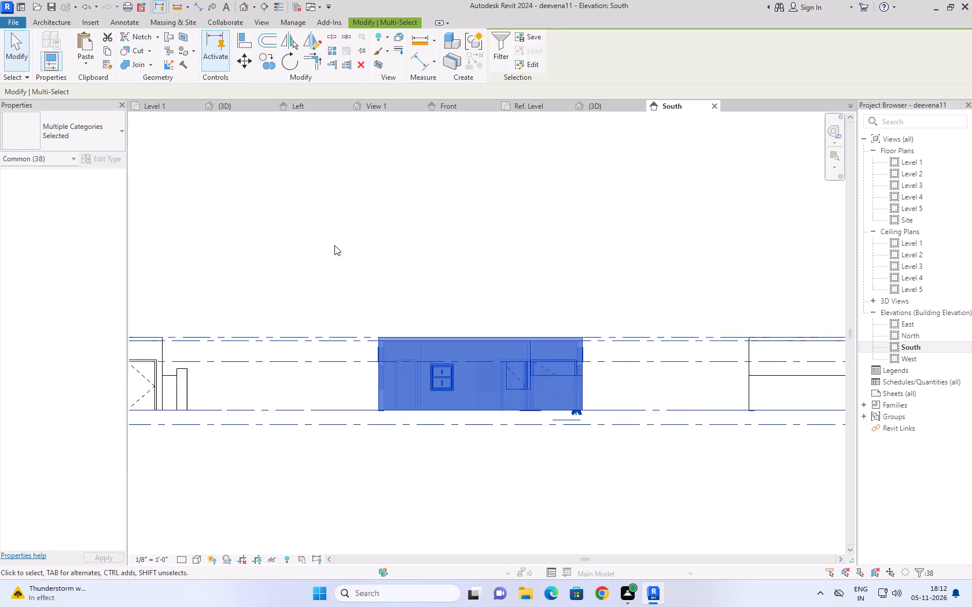
scroll(334, 245, up, 1)
scroll(382, 296, up, 4)
scroll(382, 296, down, 3)
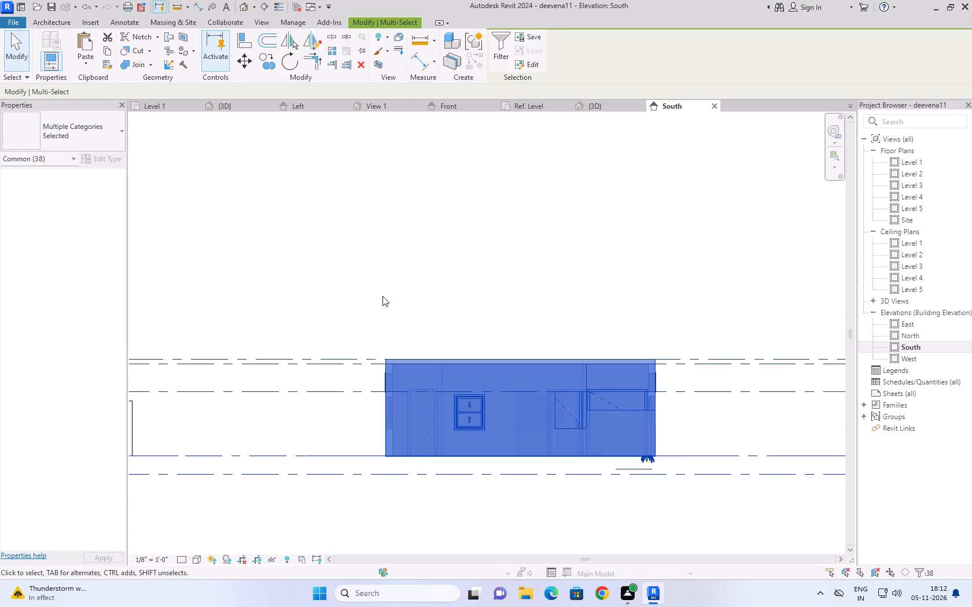
ctrl+shift+drag(336, 305, 281, 506)
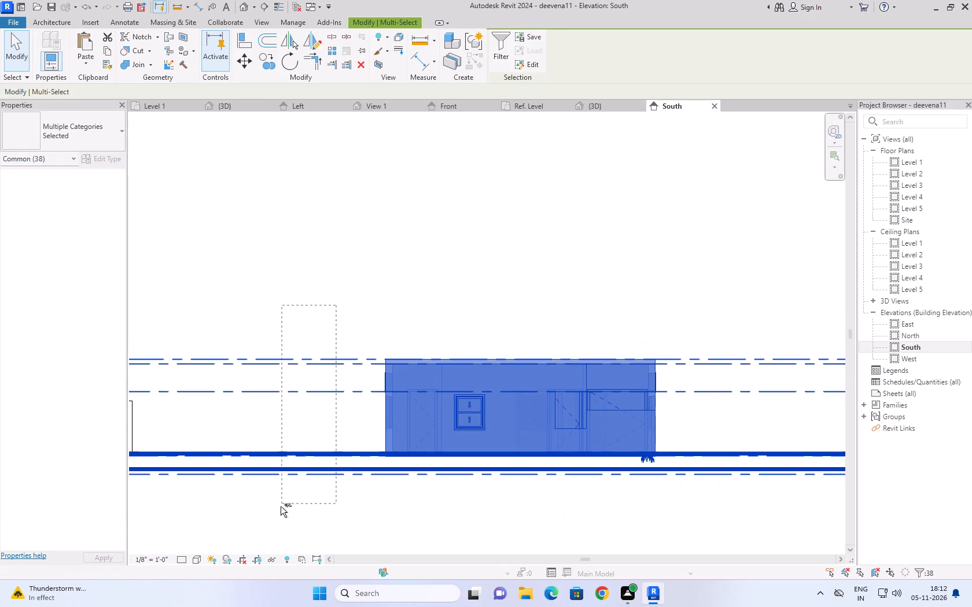
ctrl+shift+drag(281, 506, 281, 508)
scroll(452, 240, down, 1)
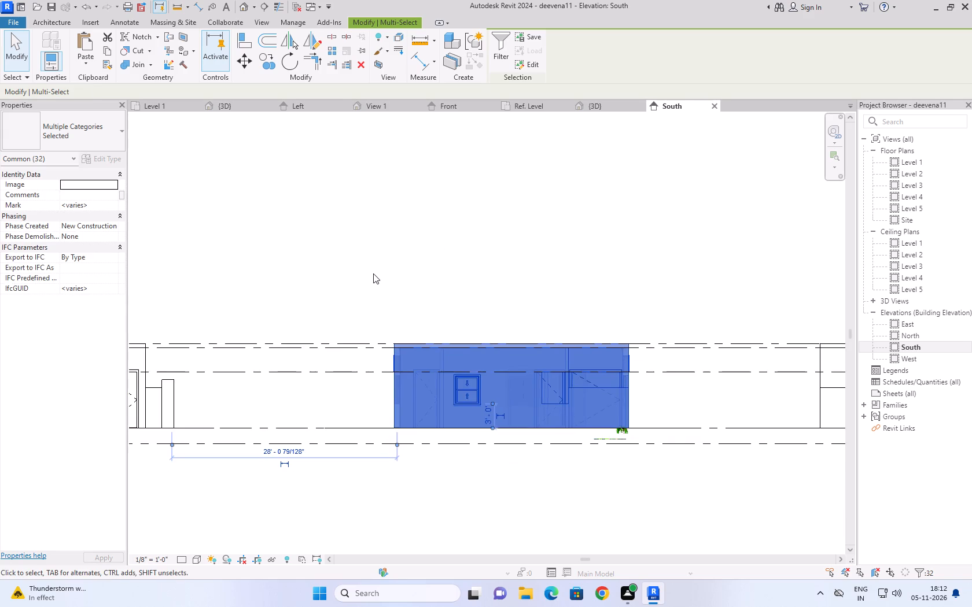
scroll(373, 273, up, 1)
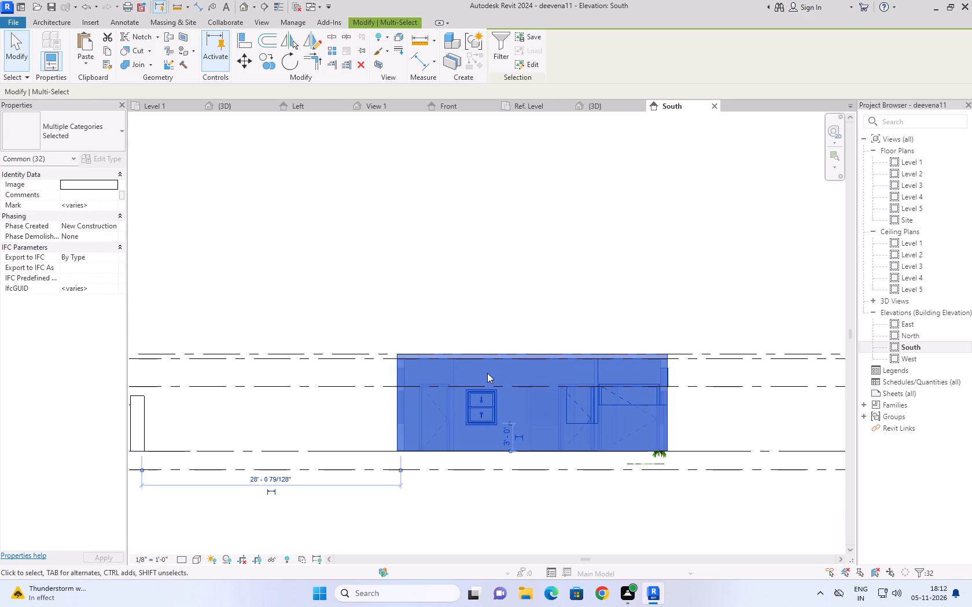
right_click(487, 373)
click(437, 205)
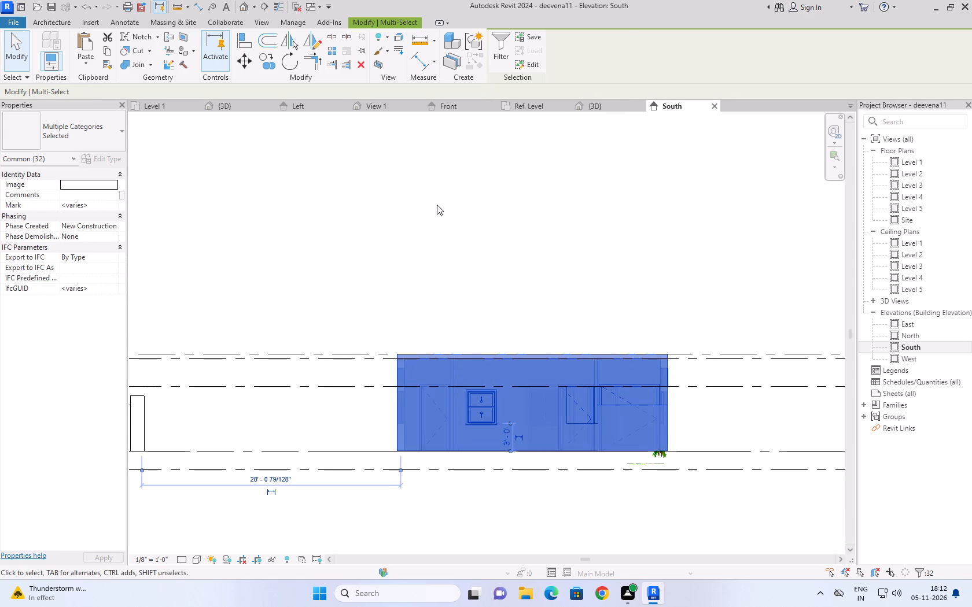
click(478, 44)
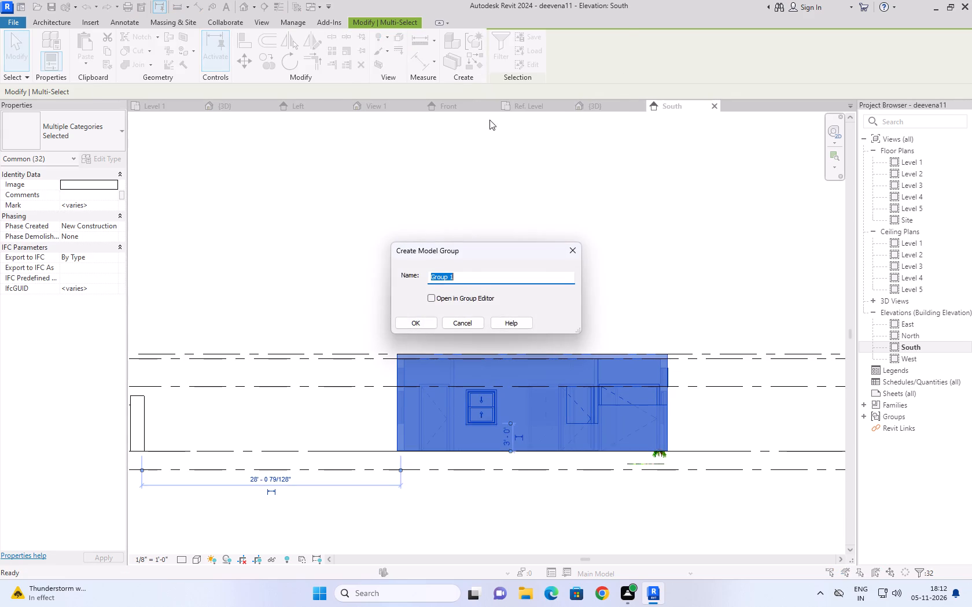
click(419, 320)
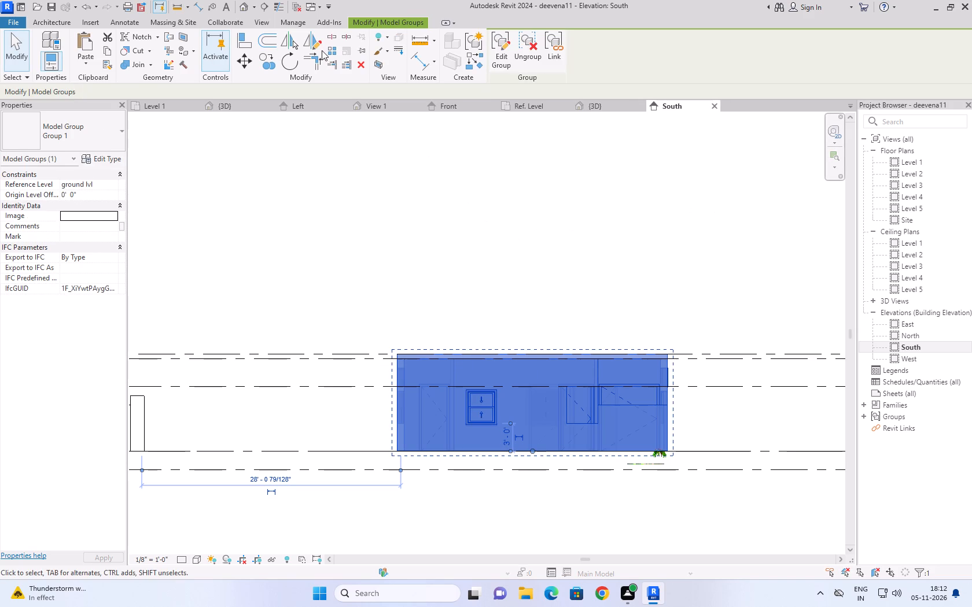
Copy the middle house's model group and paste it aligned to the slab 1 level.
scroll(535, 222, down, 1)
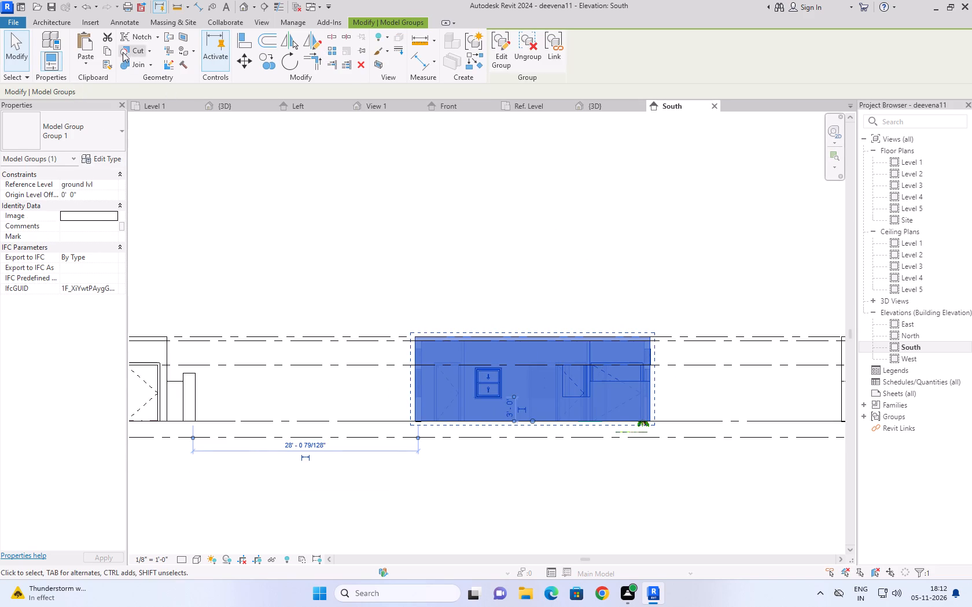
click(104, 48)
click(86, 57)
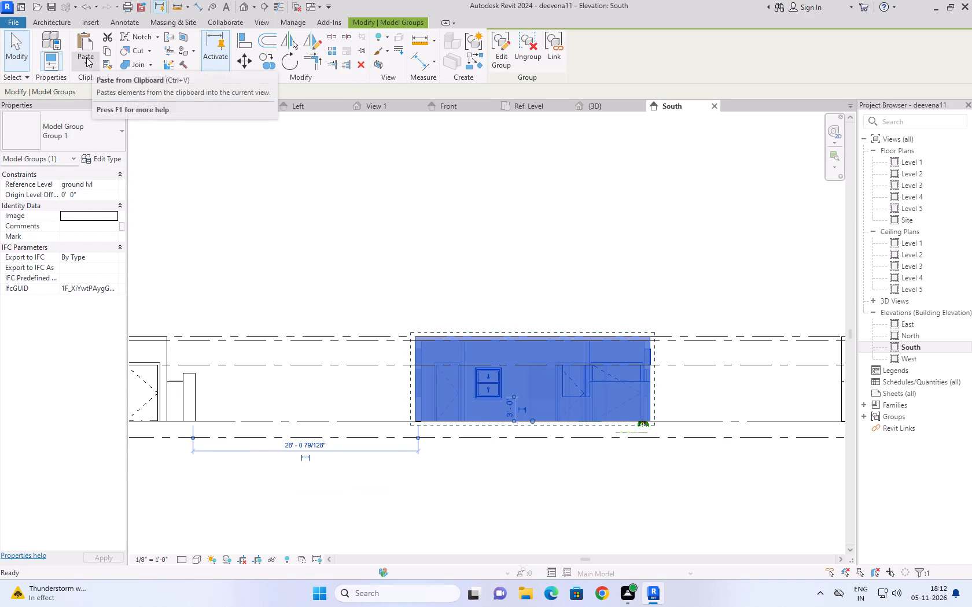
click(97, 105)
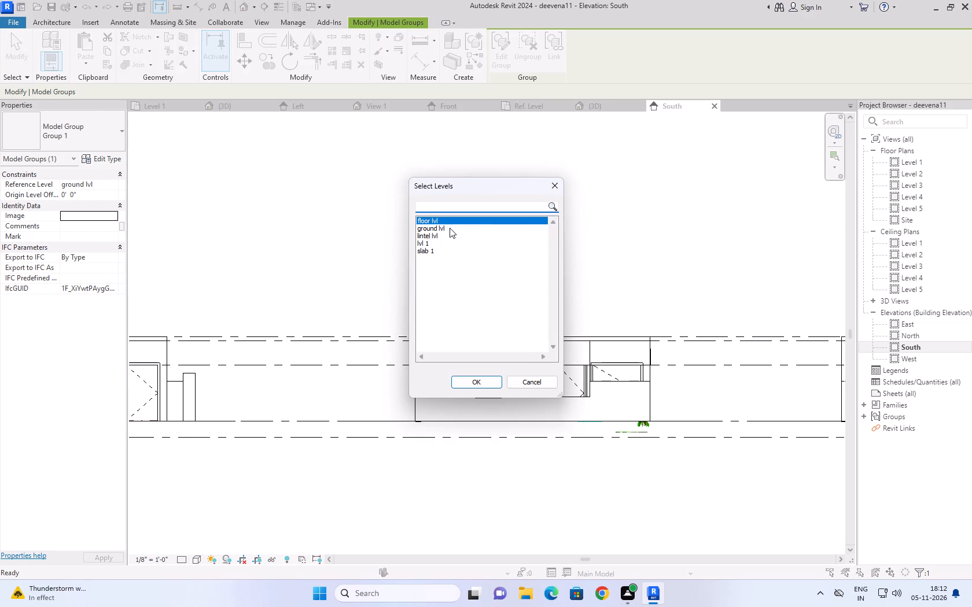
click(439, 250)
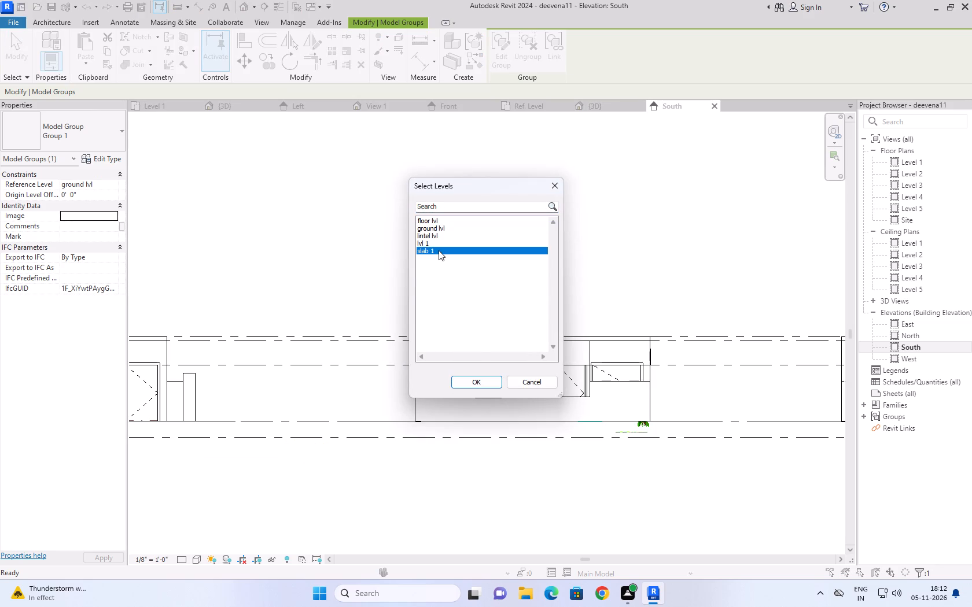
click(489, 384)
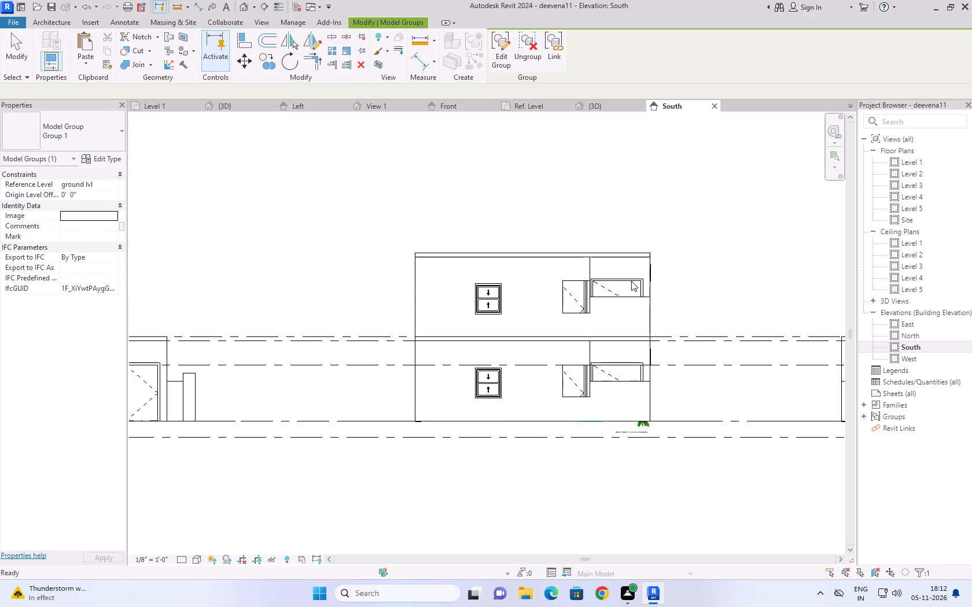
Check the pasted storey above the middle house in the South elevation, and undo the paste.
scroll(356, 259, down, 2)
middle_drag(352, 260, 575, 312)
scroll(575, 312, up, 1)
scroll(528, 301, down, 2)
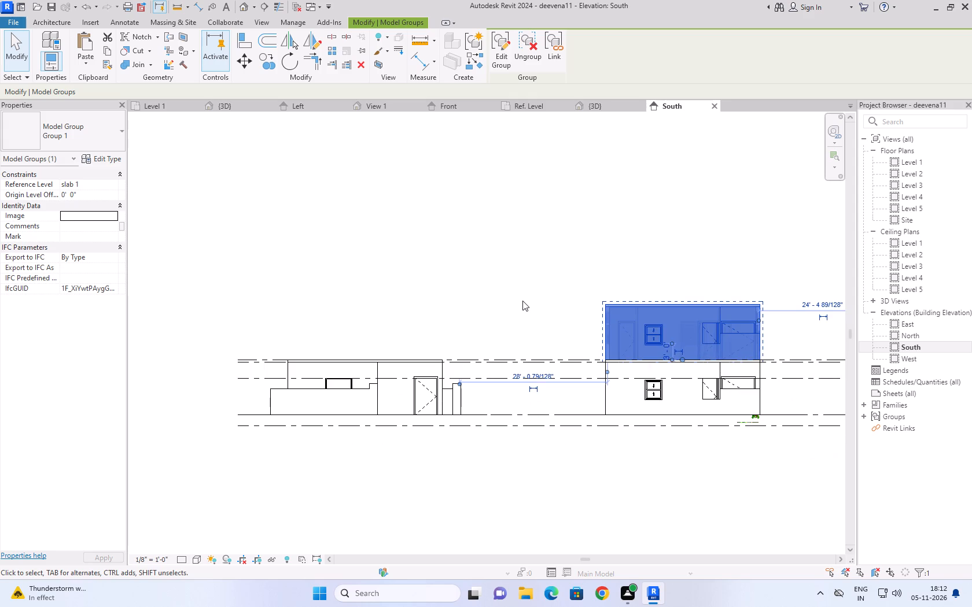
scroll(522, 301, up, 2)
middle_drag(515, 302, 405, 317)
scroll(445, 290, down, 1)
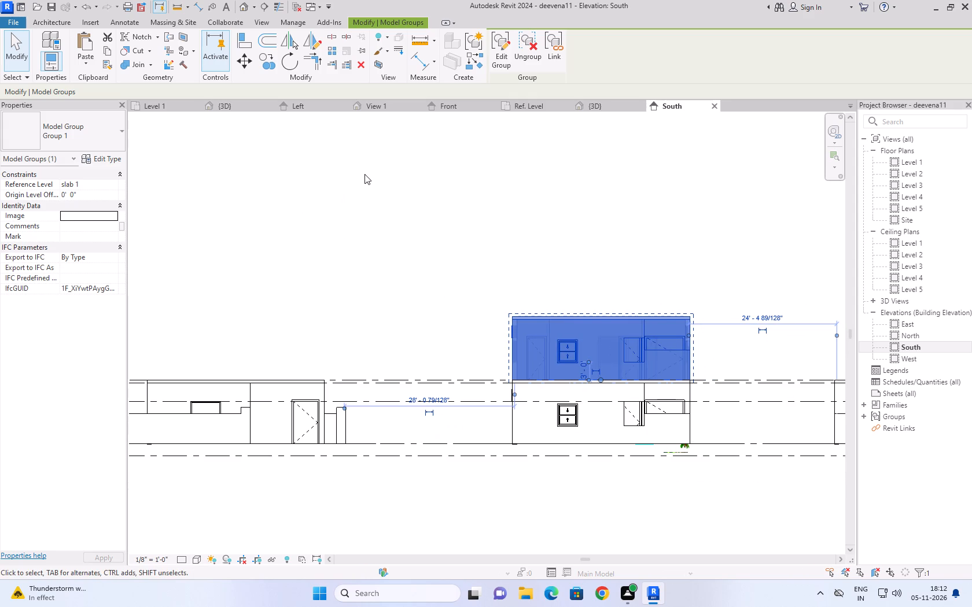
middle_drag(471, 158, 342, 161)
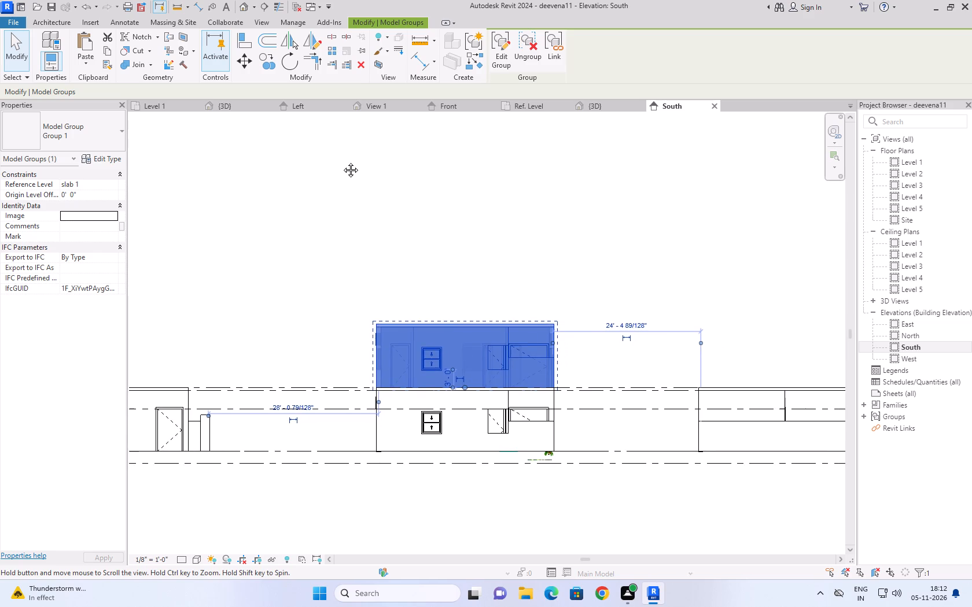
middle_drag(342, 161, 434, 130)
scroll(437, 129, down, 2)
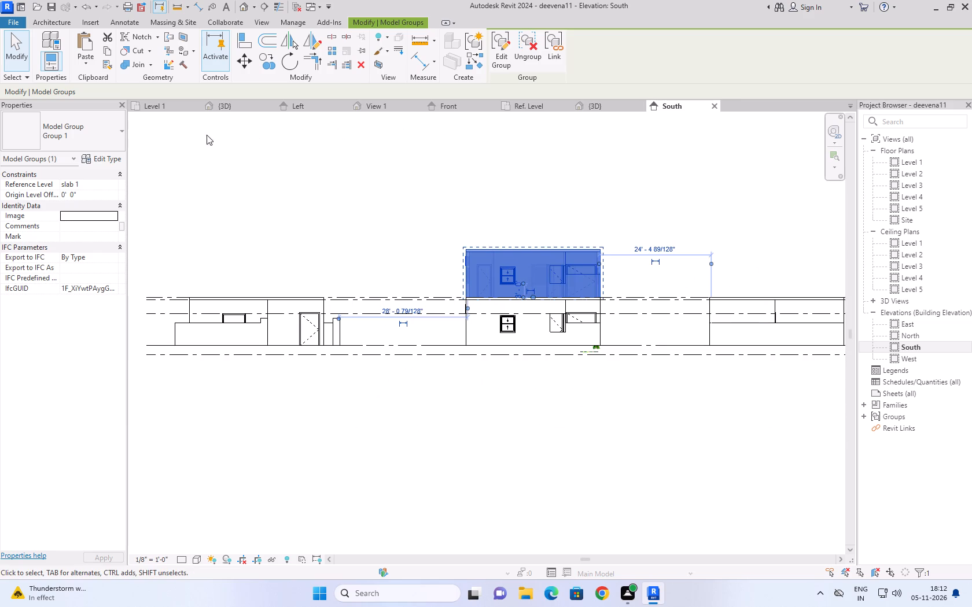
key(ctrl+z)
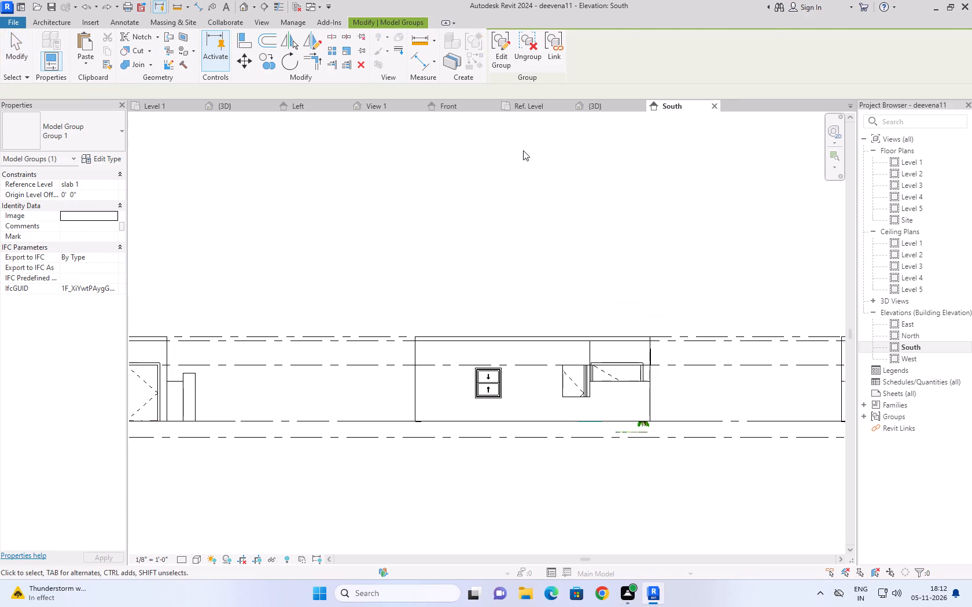
Cut the middle house's model group and paste it aligned to the slab 1 level.
click(550, 335)
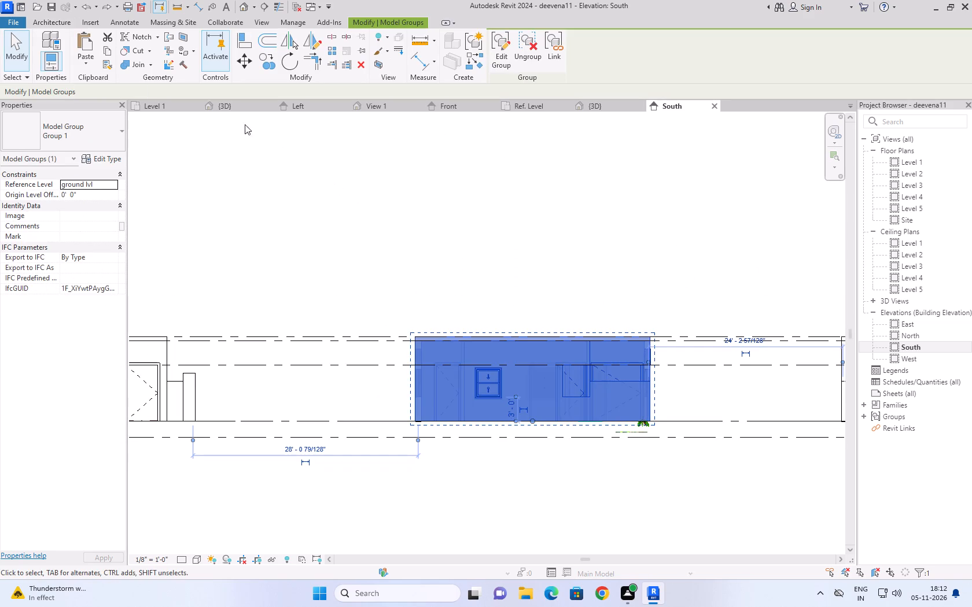
click(108, 38)
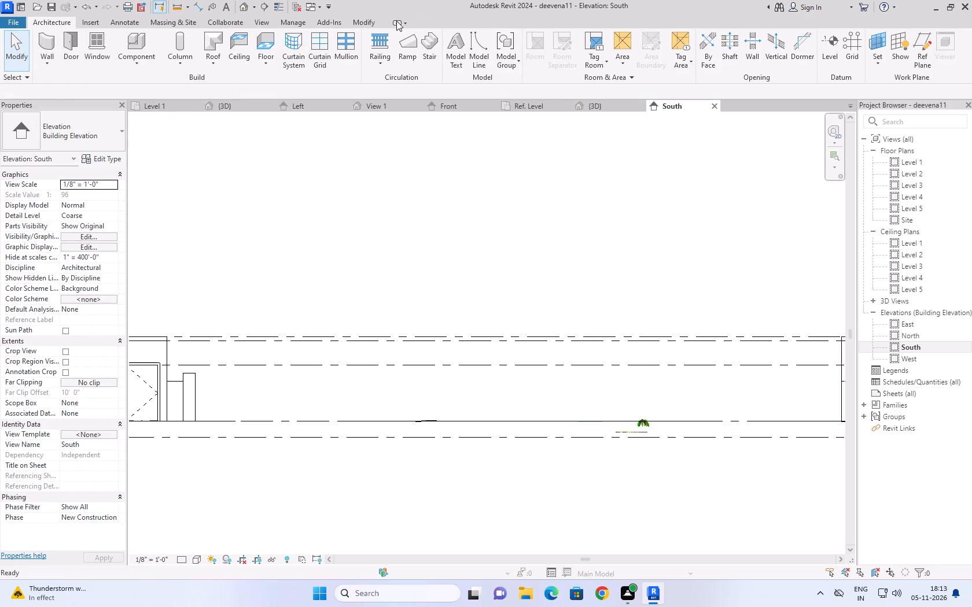
click(371, 17)
click(82, 58)
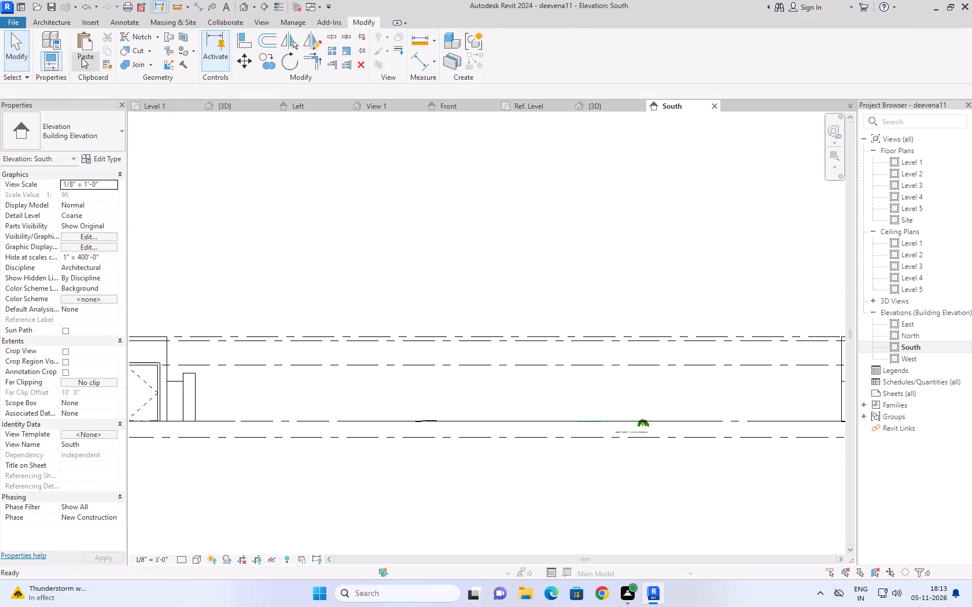
click(111, 102)
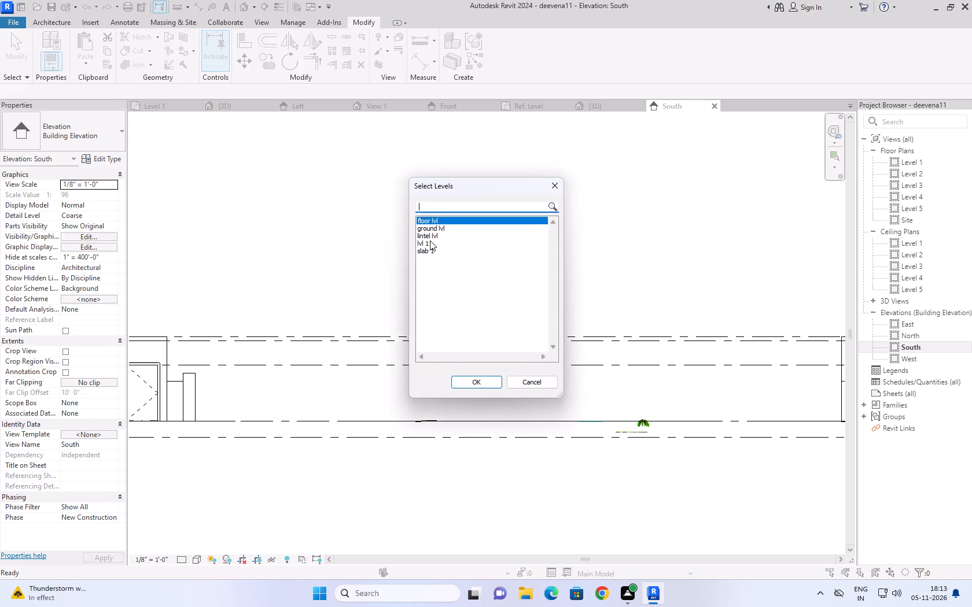
click(428, 247)
click(478, 379)
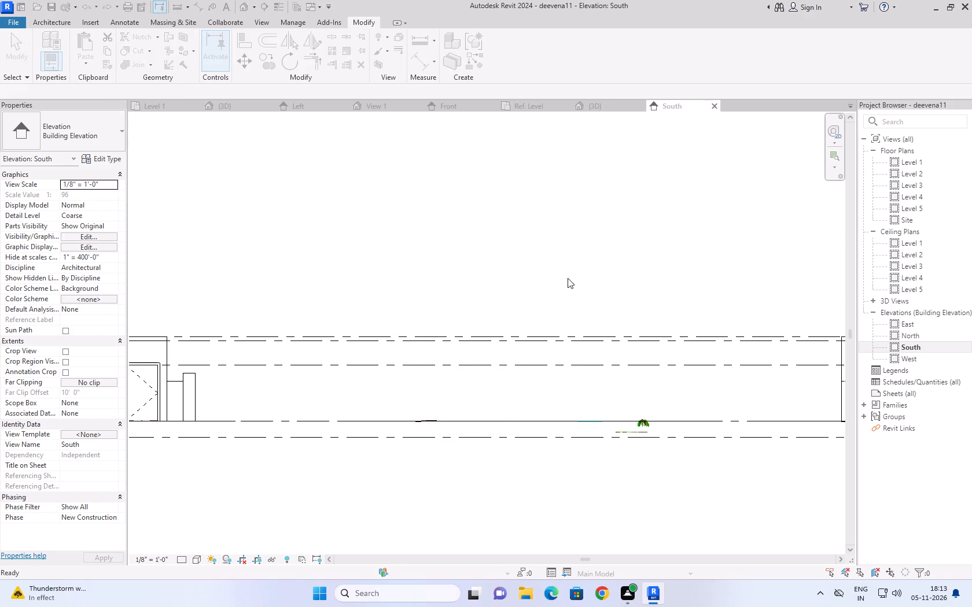
Align the pasted storey's left wall edge with the left wall edge of the first house in the South elevation.
scroll(392, 209, down, 3)
middle_drag(382, 214, 605, 235)
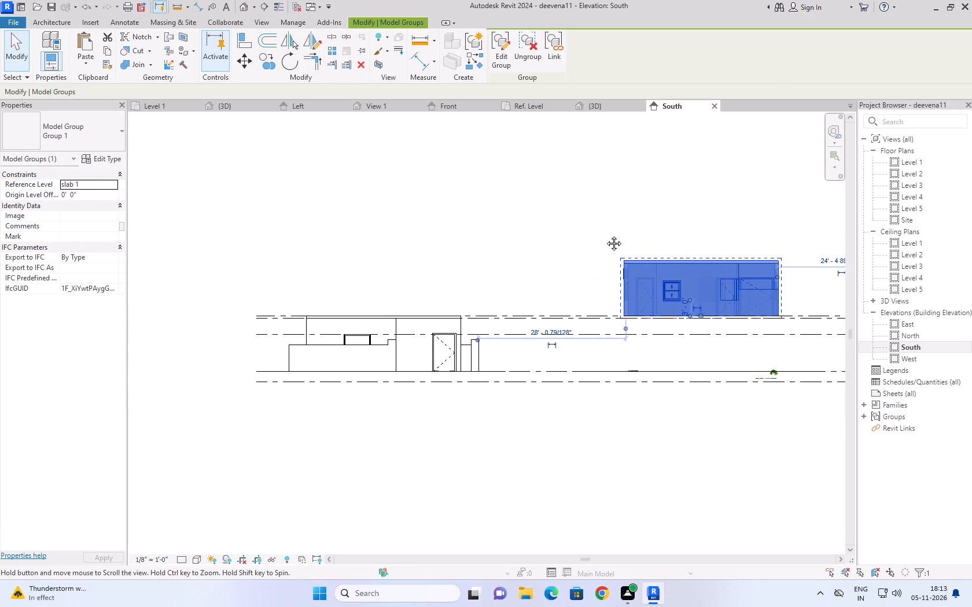
middle_drag(605, 235, 609, 234)
scroll(606, 232, up, 1)
click(244, 43)
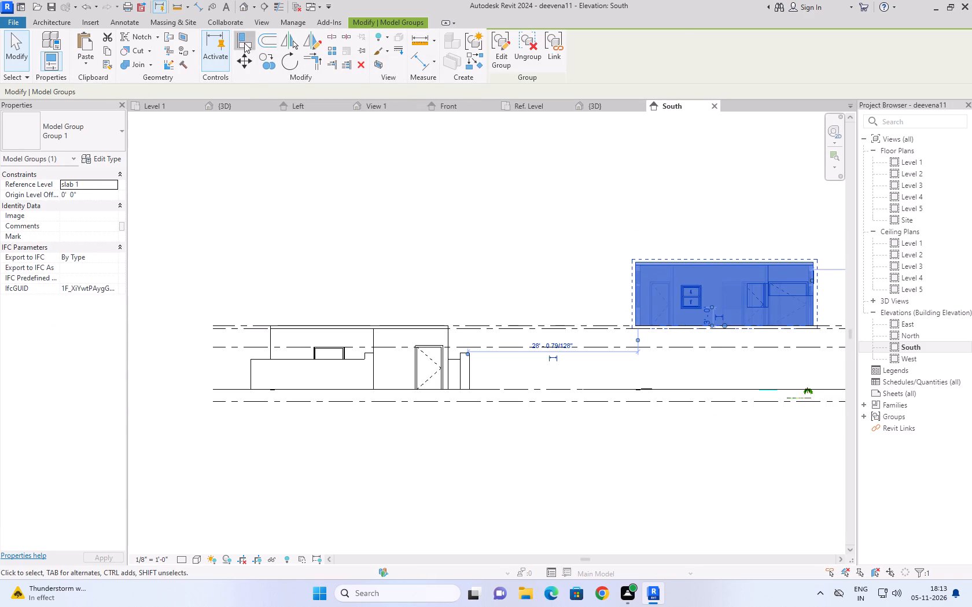
scroll(265, 327, up, 7)
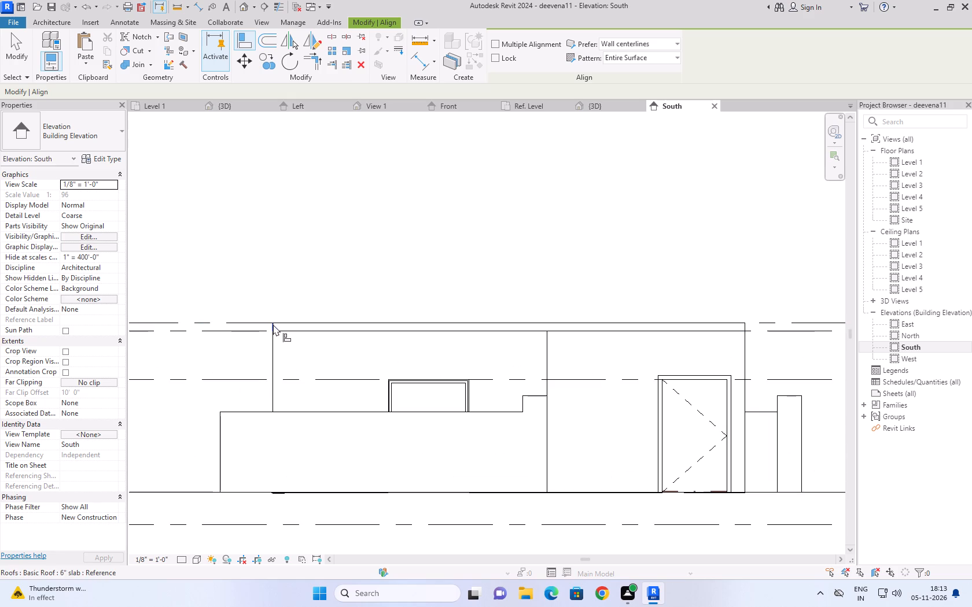
click(274, 339)
scroll(254, 260, down, 9)
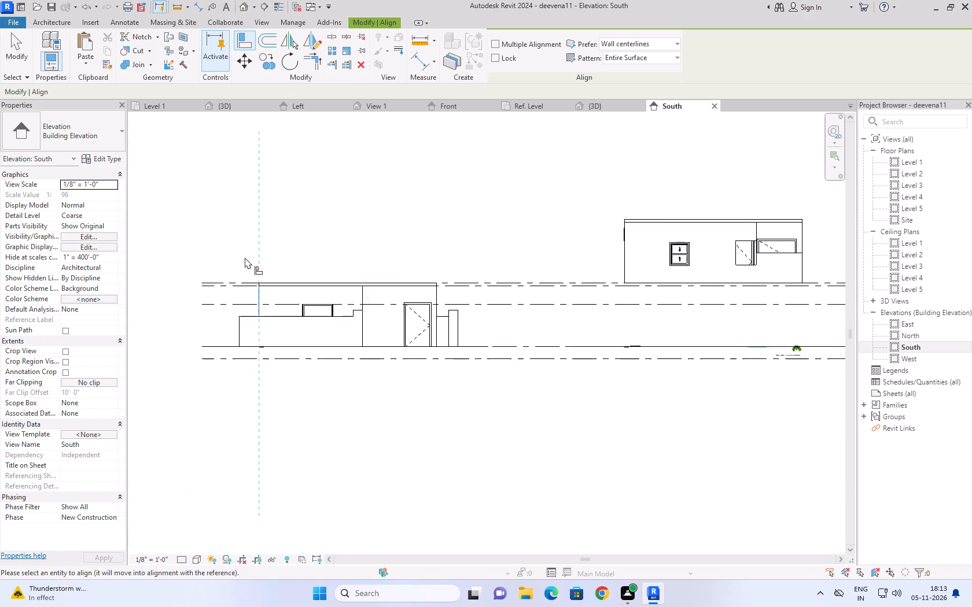
scroll(579, 242, up, 3)
scroll(509, 248, up, 3)
click(507, 251)
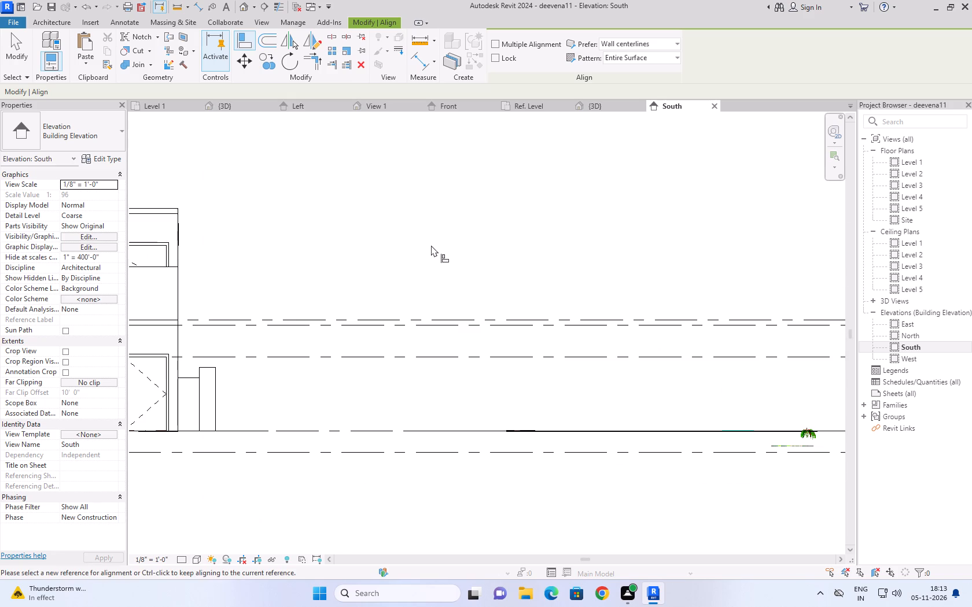
Examine the stacked two-storey house from several sides in the 3D view, along with the neighbouring plan and remaining house.
scroll(430, 244, down, 5)
scroll(479, 220, down, 1)
middle_drag(300, 184, 490, 201)
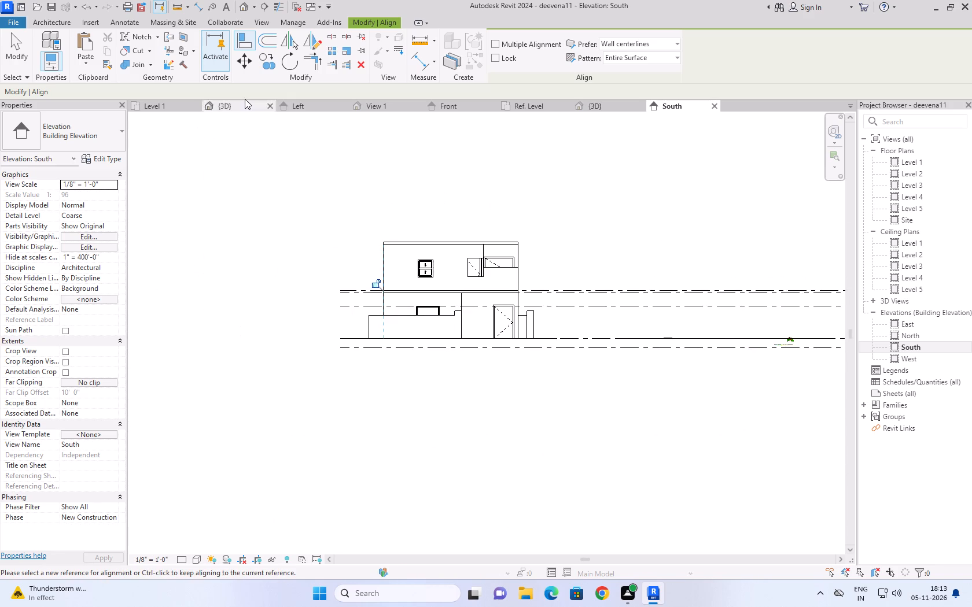
click(240, 103)
scroll(241, 364, down, 3)
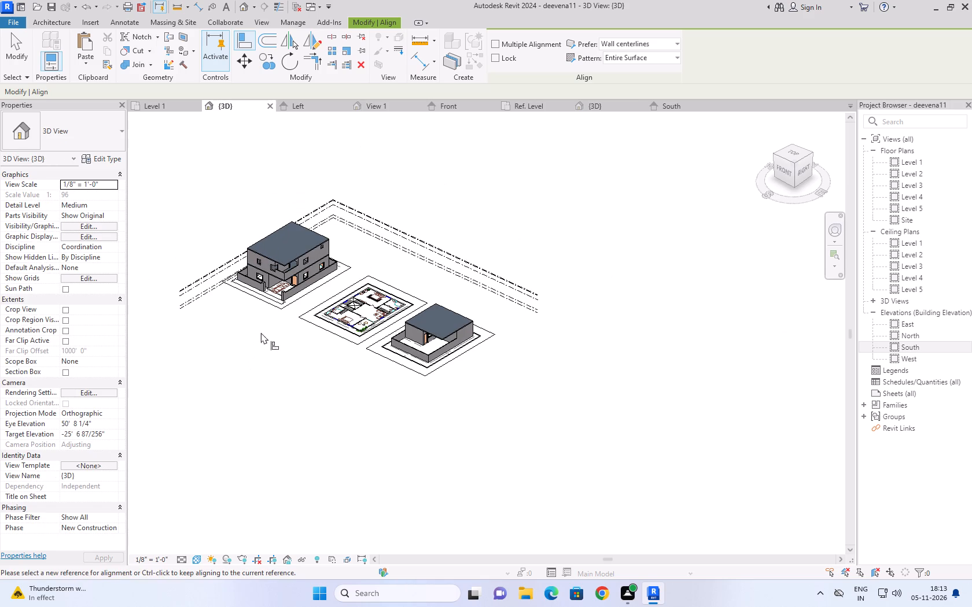
scroll(264, 325, up, 2)
key(Escape)
key(Escape)
scroll(224, 186, up, 6)
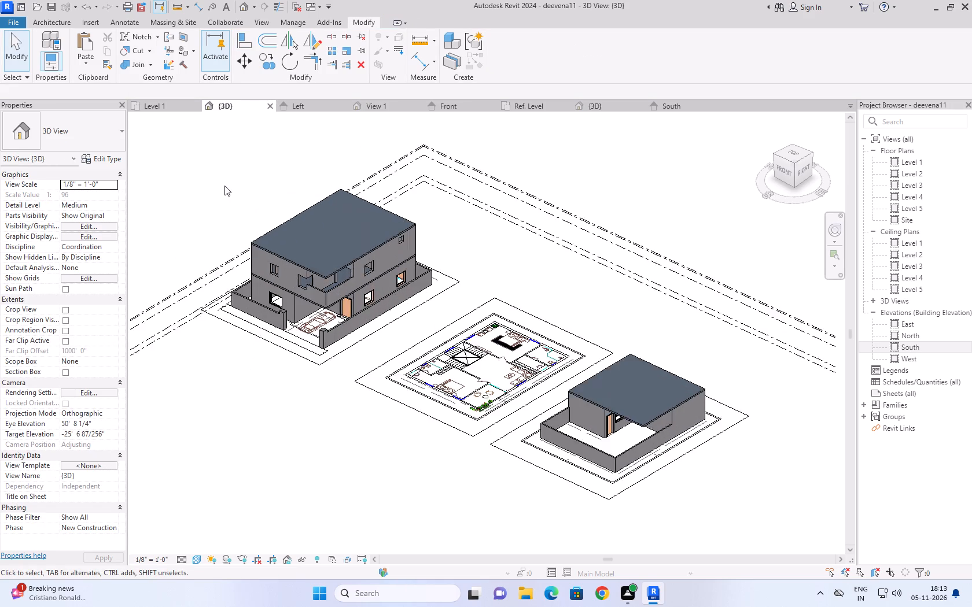
shift+middle_drag(334, 476, 336, 464)
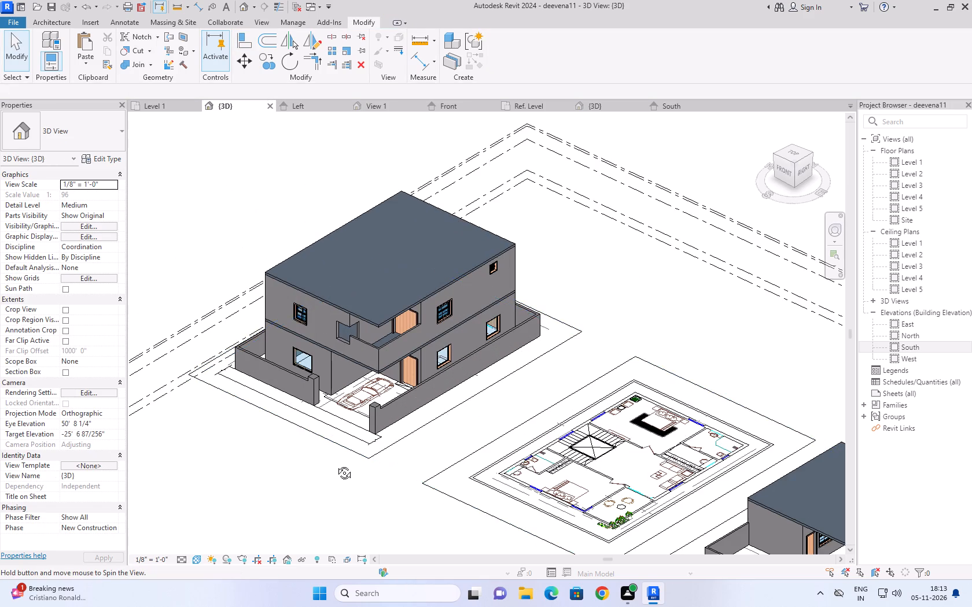
shift+middle_drag(336, 464, 381, 406)
scroll(400, 411, up, 3)
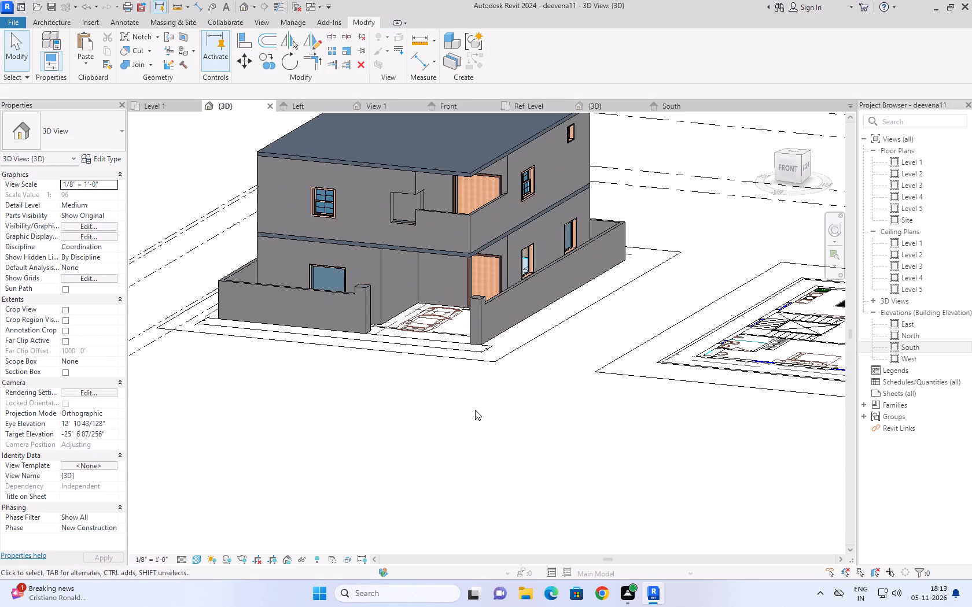
shift+middle_drag(476, 410, 385, 433)
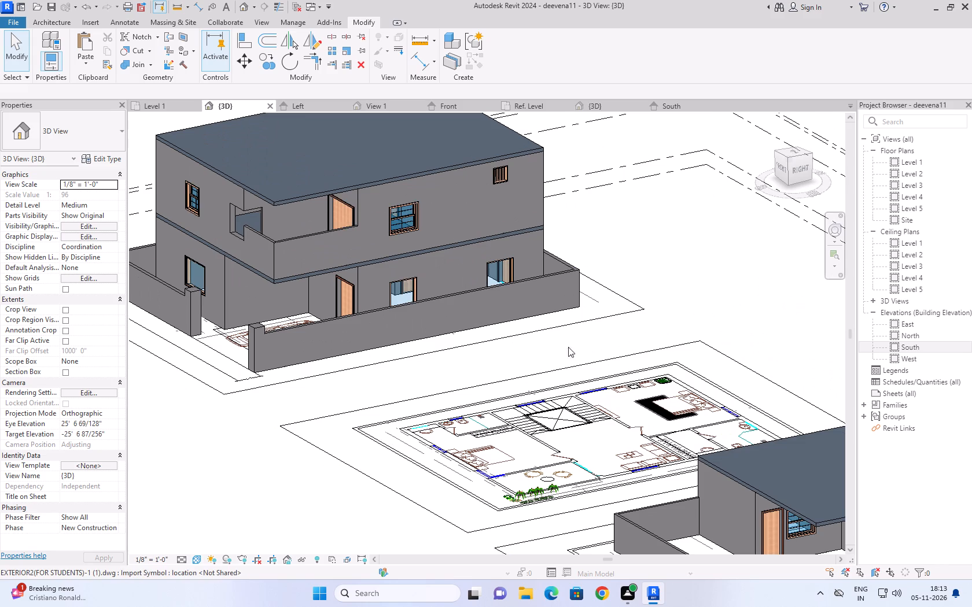
shift+middle_drag(674, 261, 576, 295)
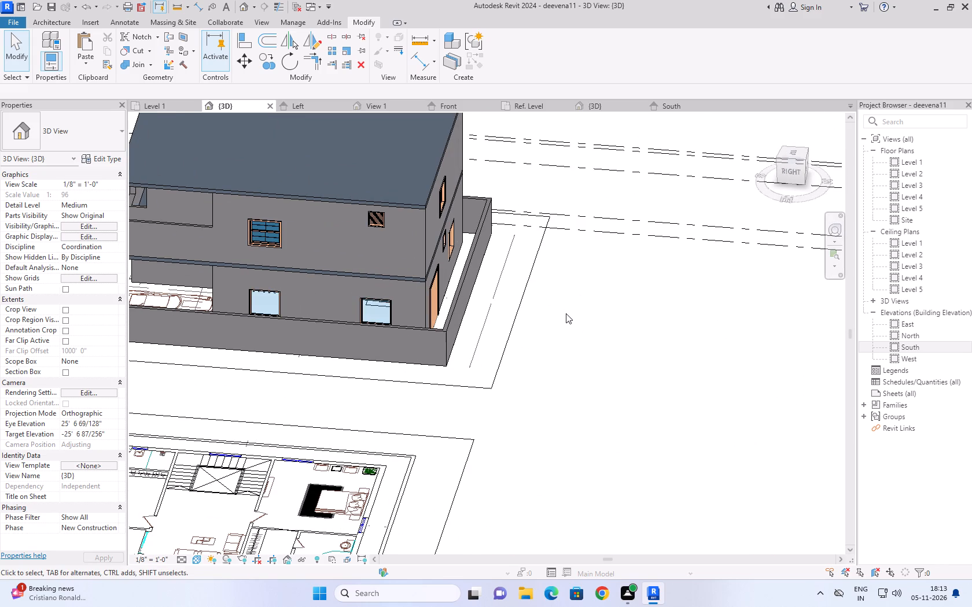
scroll(558, 316, down, 4)
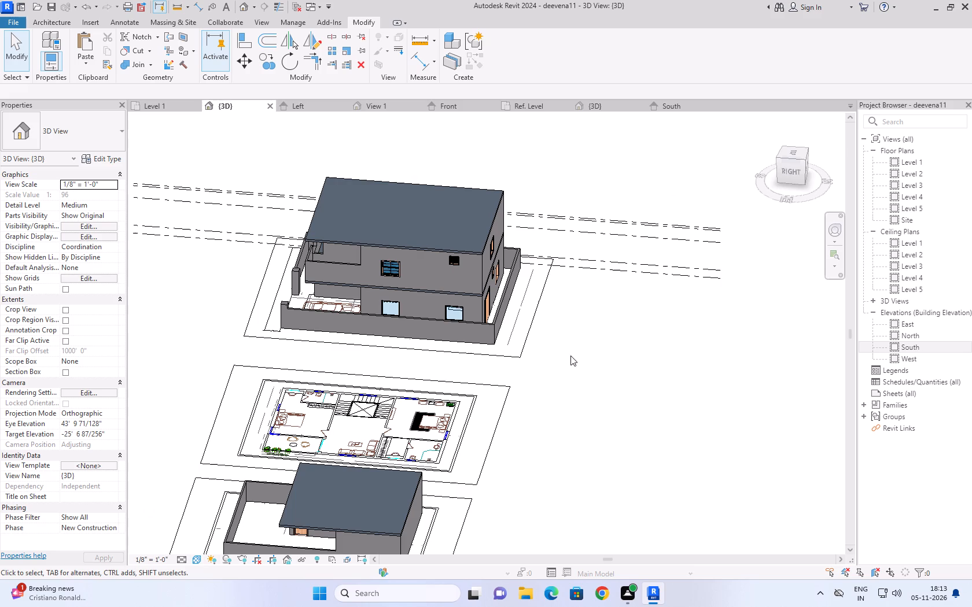
shift+middle_drag(570, 356, 708, 314)
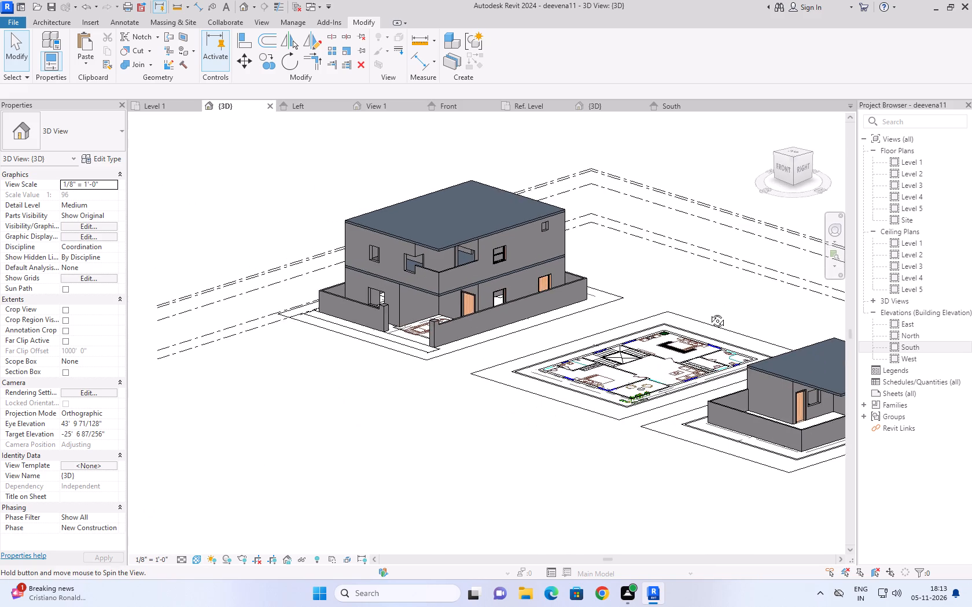
scroll(305, 183, up, 3)
shift+middle_drag(305, 183, 355, 198)
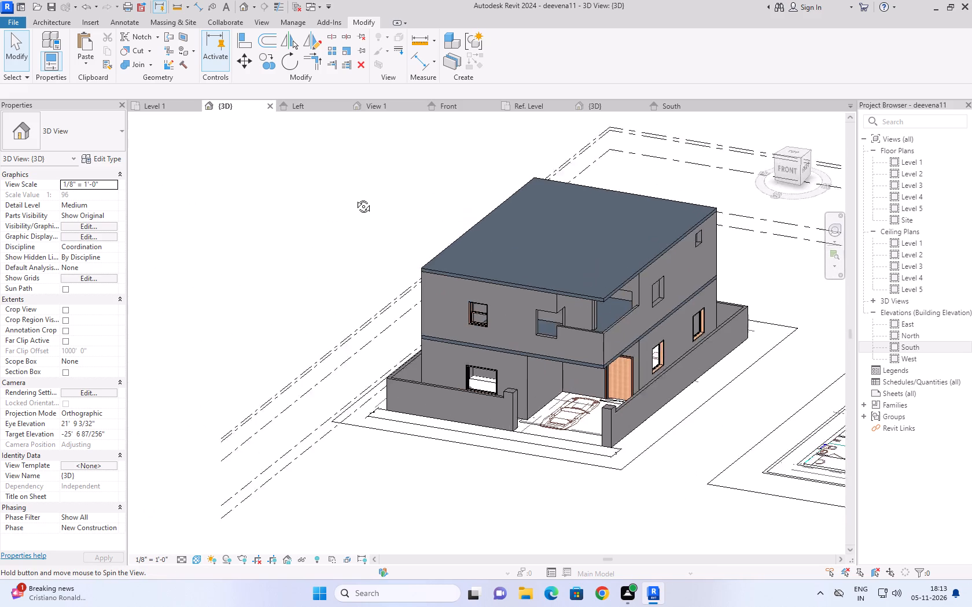
shift+middle_drag(355, 198, 358, 199)
scroll(358, 199, up, 1)
scroll(283, 152, down, 2)
scroll(391, 169, up, 2)
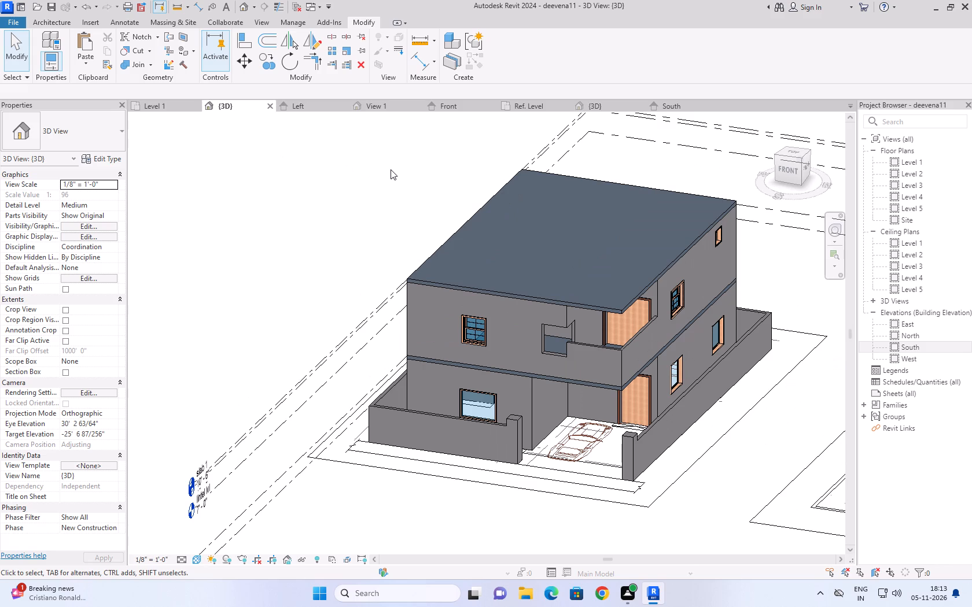
scroll(418, 180, down, 4)
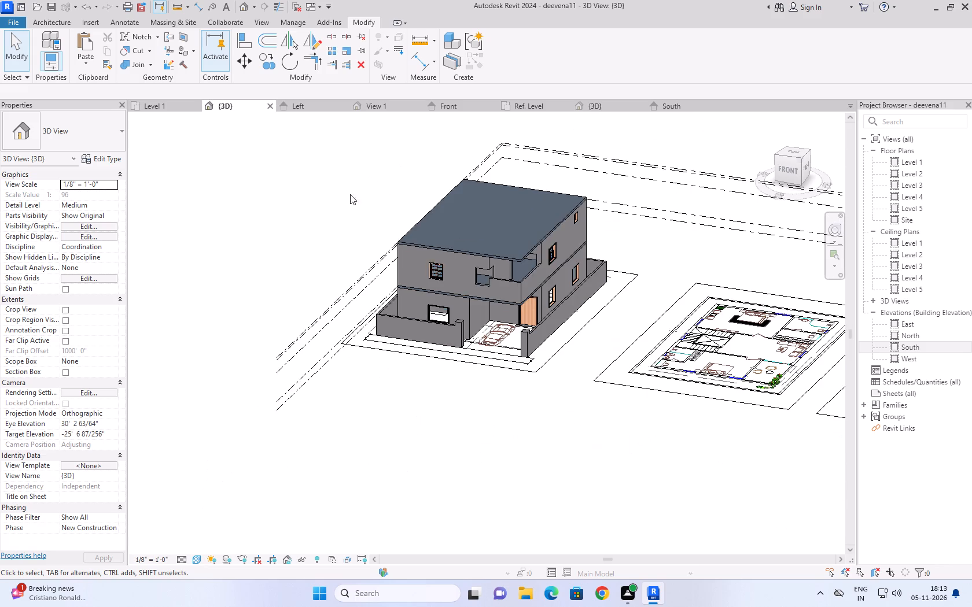
scroll(344, 194, down, 3)
scroll(609, 386, up, 2)
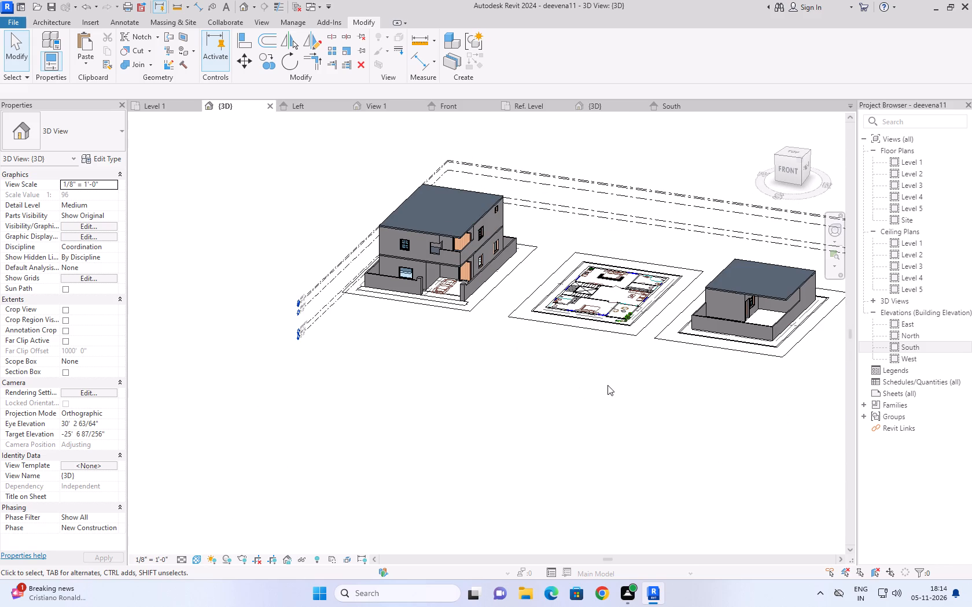
middle_drag(597, 385, 410, 400)
scroll(407, 387, down, 1)
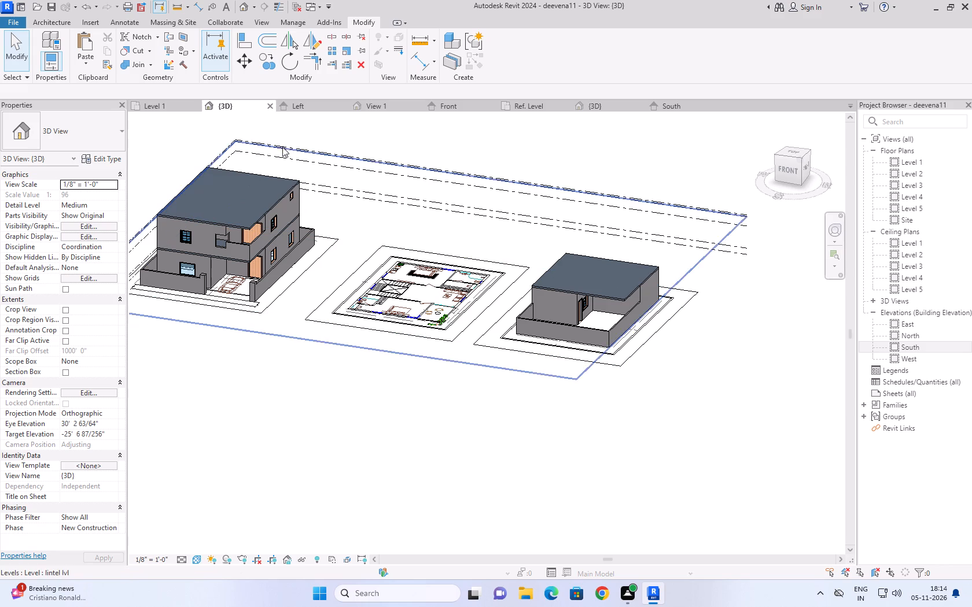
In the South elevation, group all elements of the third house, leaving out the level lines, into one model group with the default name.
click(664, 104)
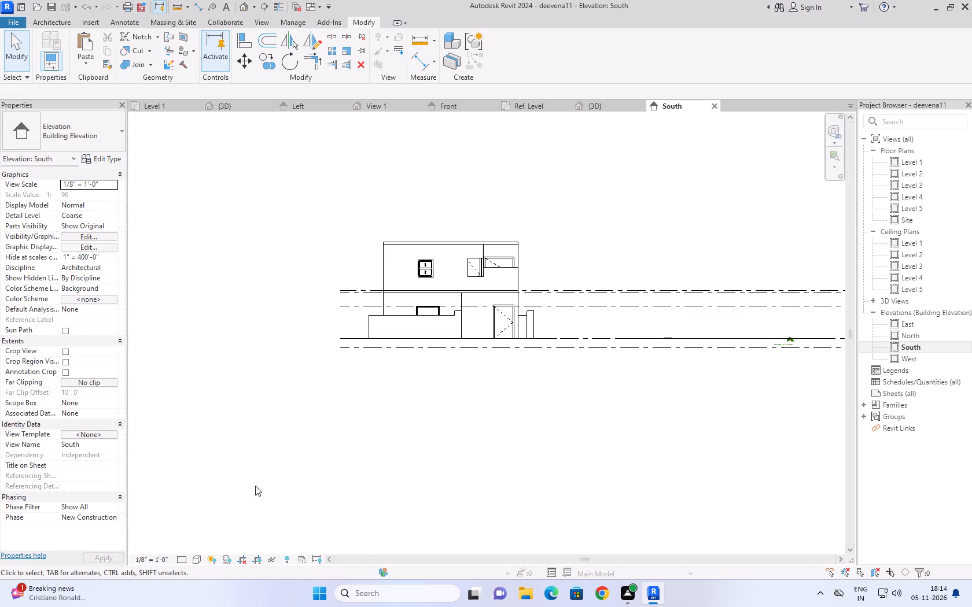
scroll(222, 445, down, 3)
scroll(825, 384, up, 3)
scroll(741, 388, up, 1)
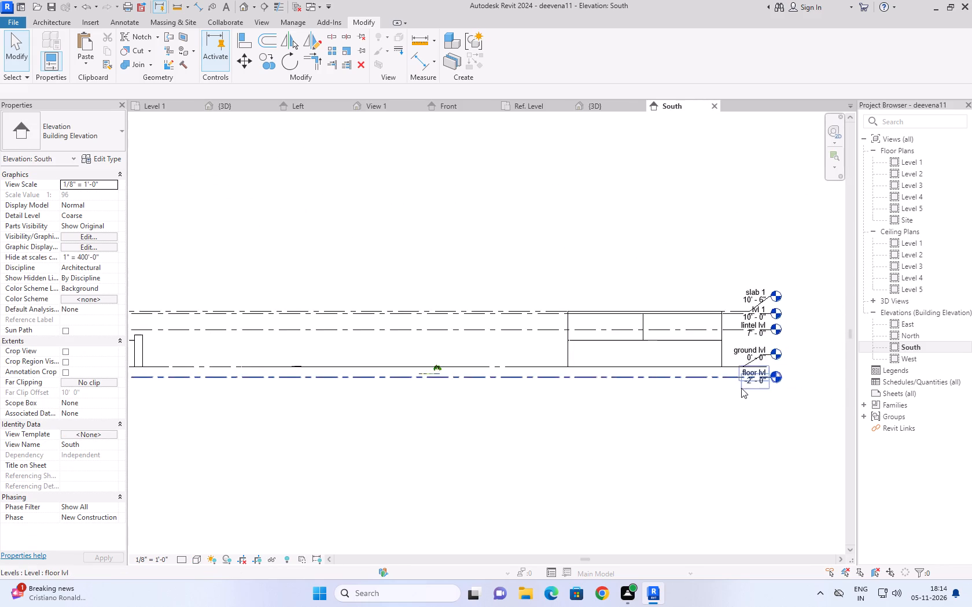
scroll(741, 388, up, 6)
drag(713, 171, 452, 381)
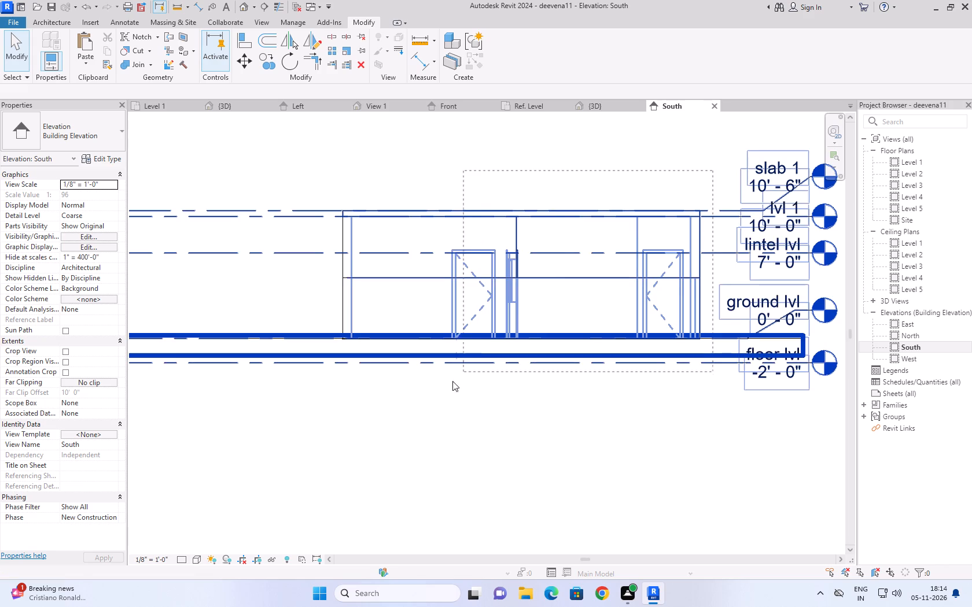
drag(452, 381, 283, 453)
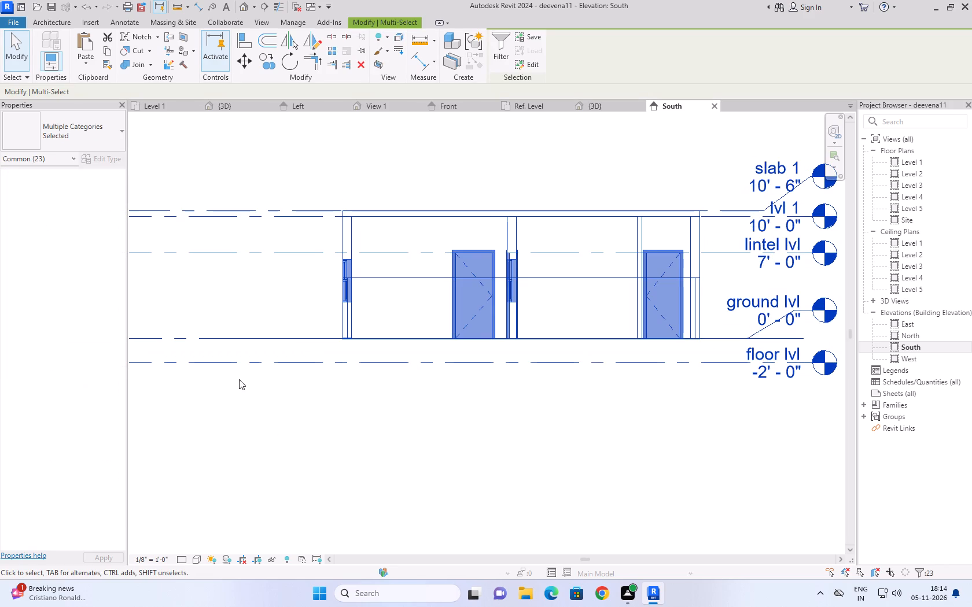
ctrl+shift+drag(312, 173, 240, 318)
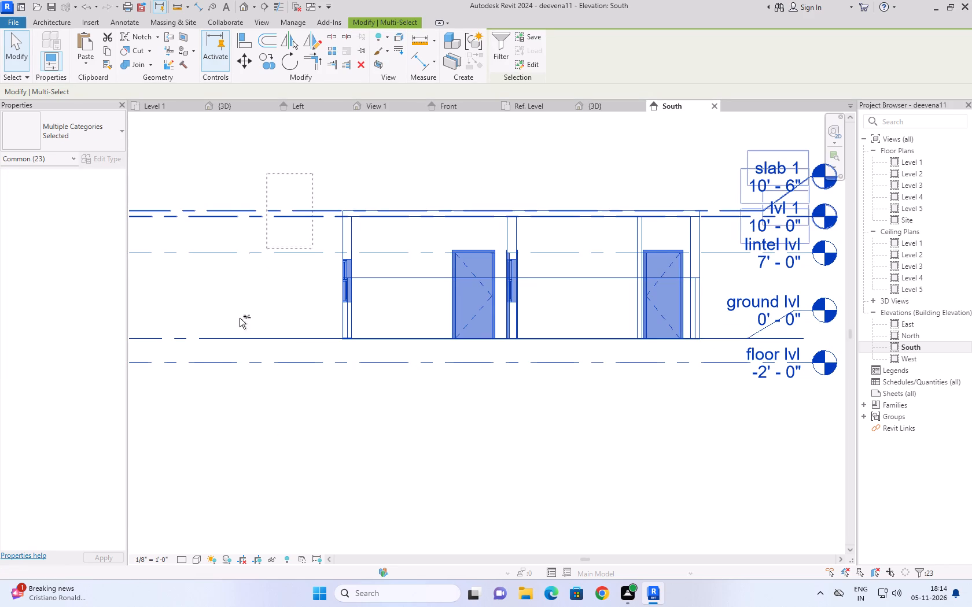
ctrl+shift+drag(240, 318, 211, 433)
middle_drag(316, 135, 318, 136)
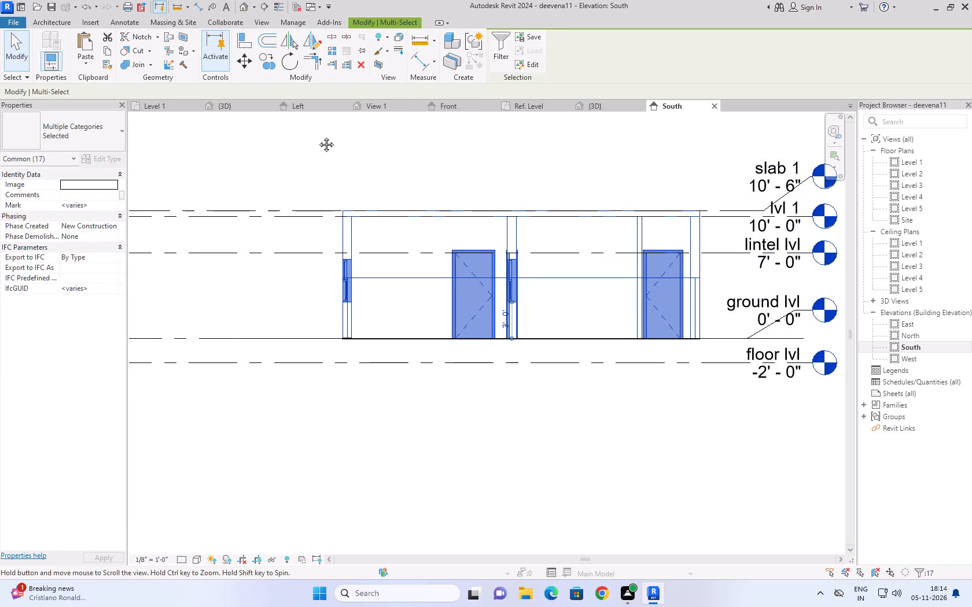
middle_drag(318, 136, 355, 187)
click(480, 39)
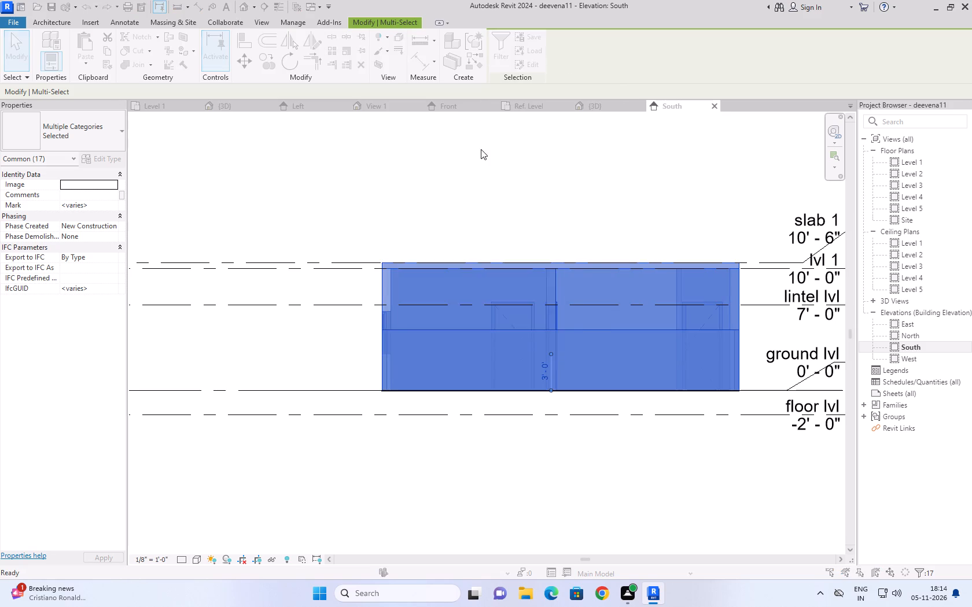
click(402, 327)
Cut the third house's model group and paste it aligned to the slab 1 level.
scroll(496, 224, down, 2)
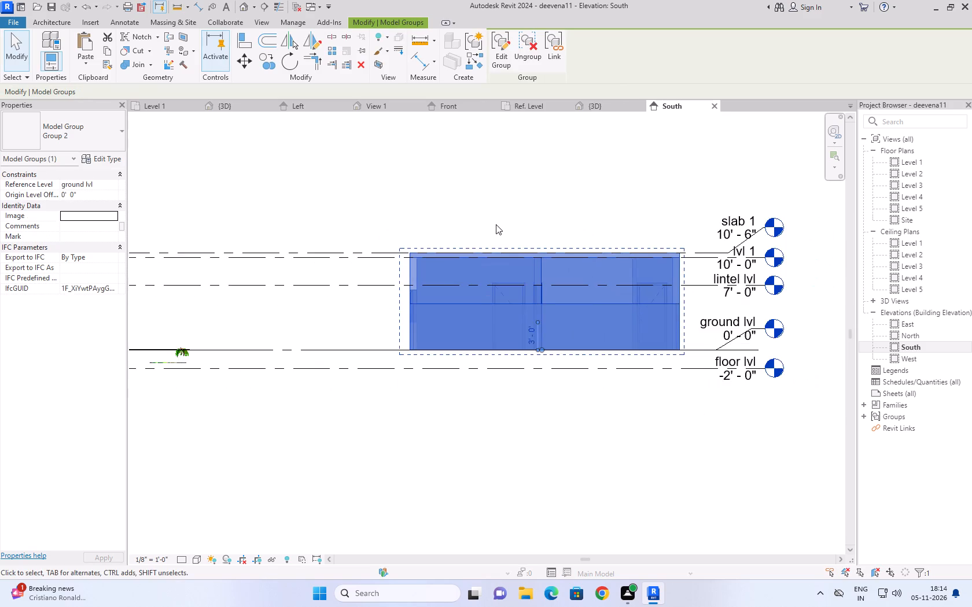
middle_drag(496, 224, 539, 281)
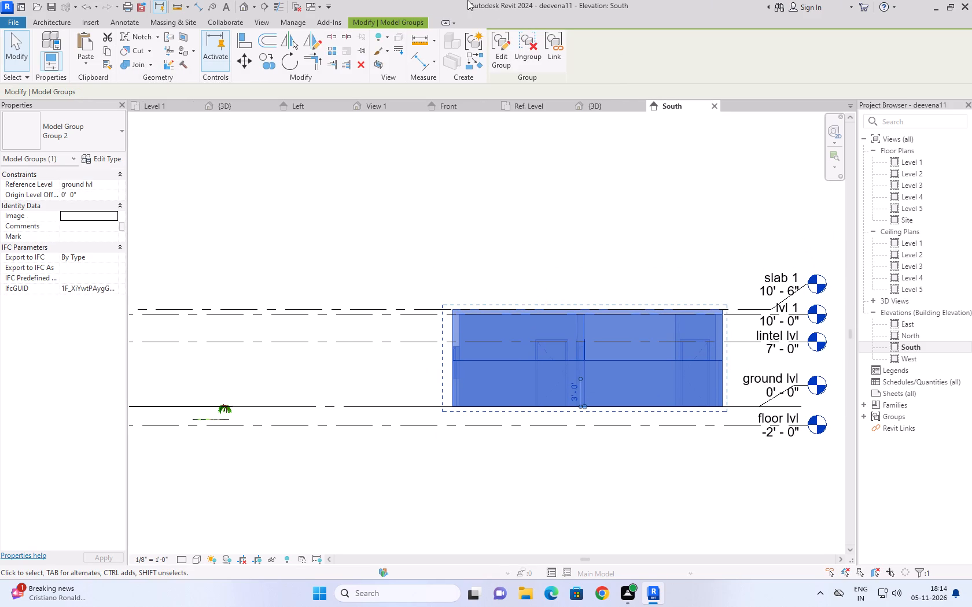
click(107, 36)
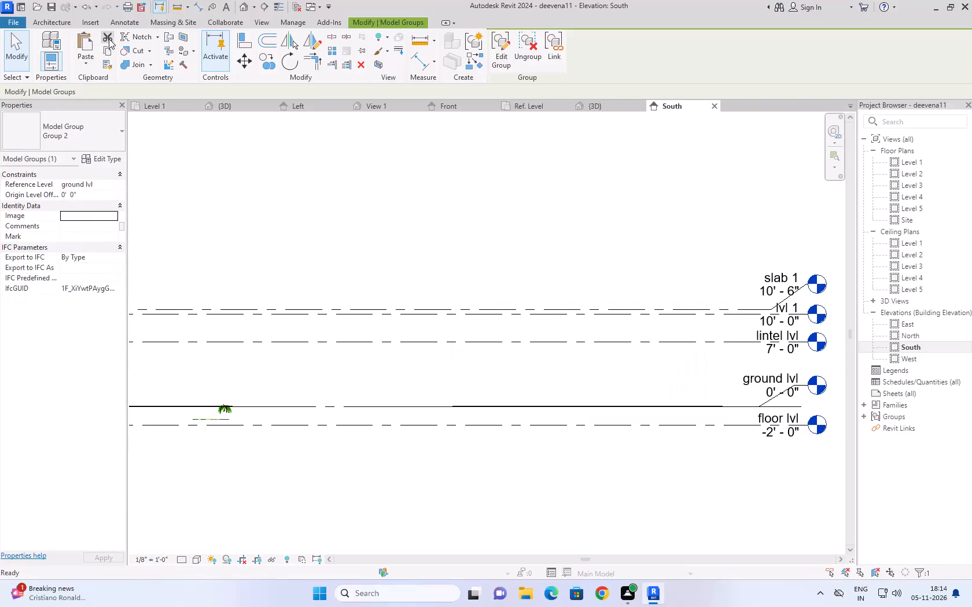
click(86, 62)
click(93, 106)
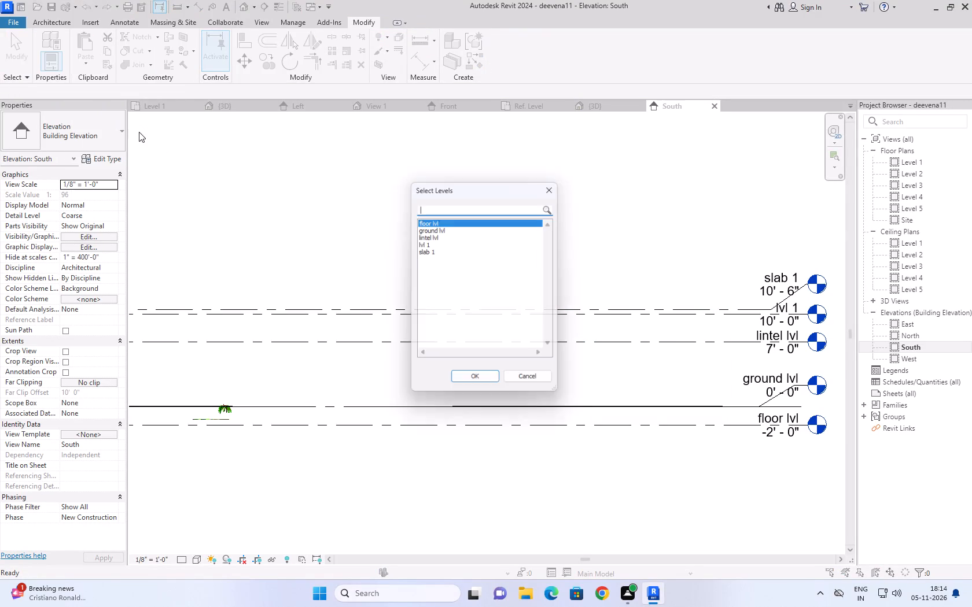
click(429, 253)
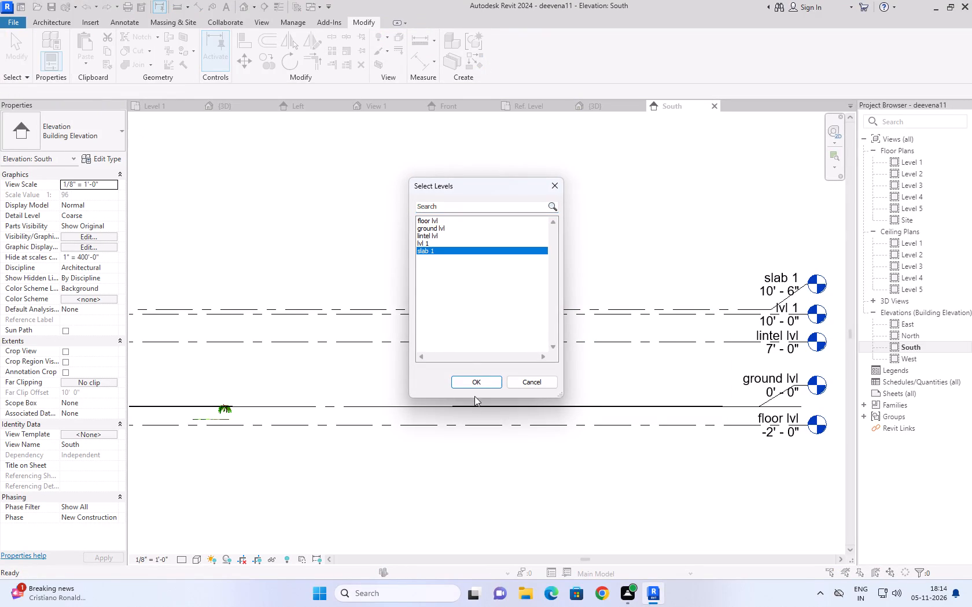
click(477, 382)
scroll(628, 247, down, 2)
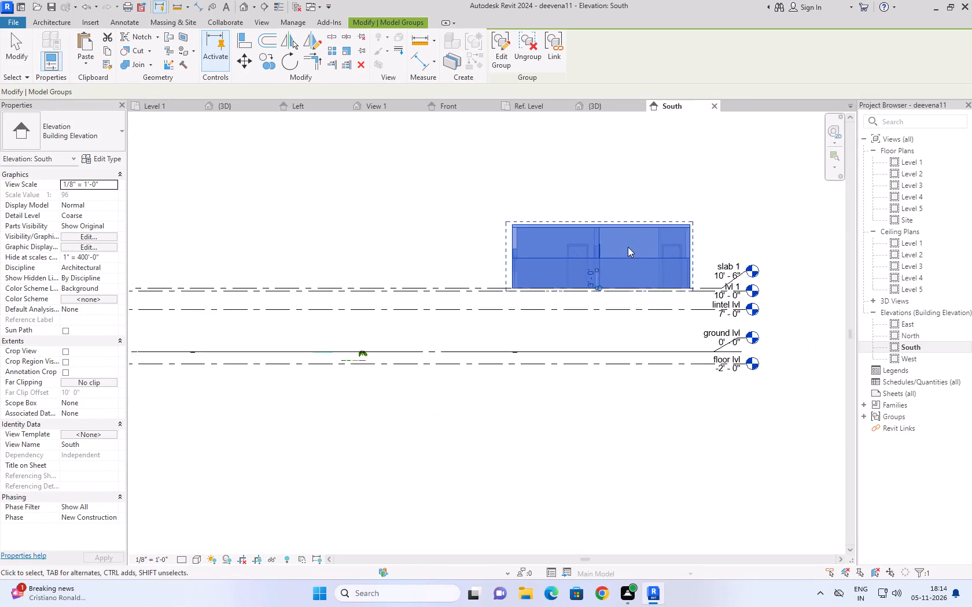
scroll(628, 247, down, 2)
middle_drag(628, 247, 838, 297)
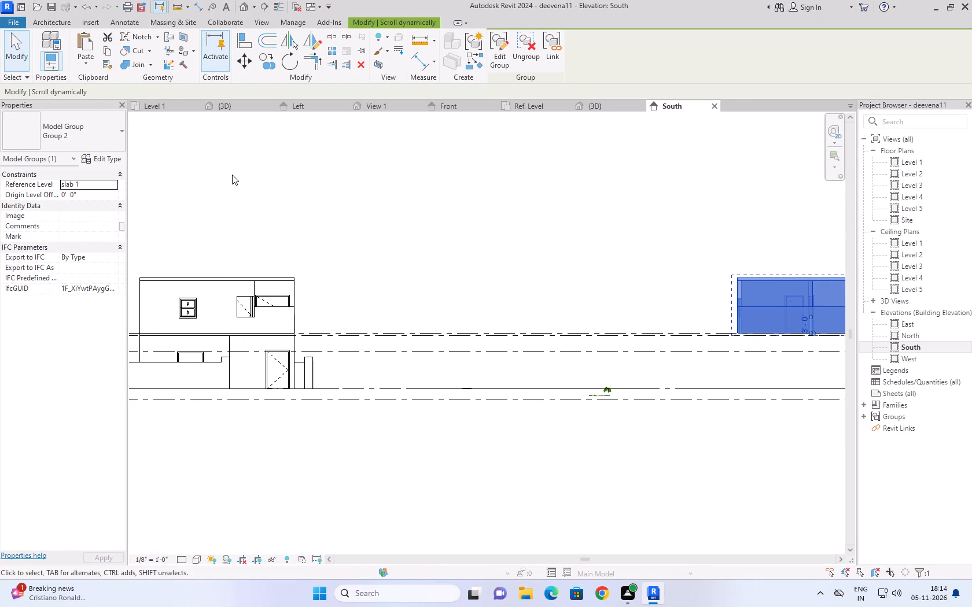
scroll(232, 175, down, 2)
click(439, 187)
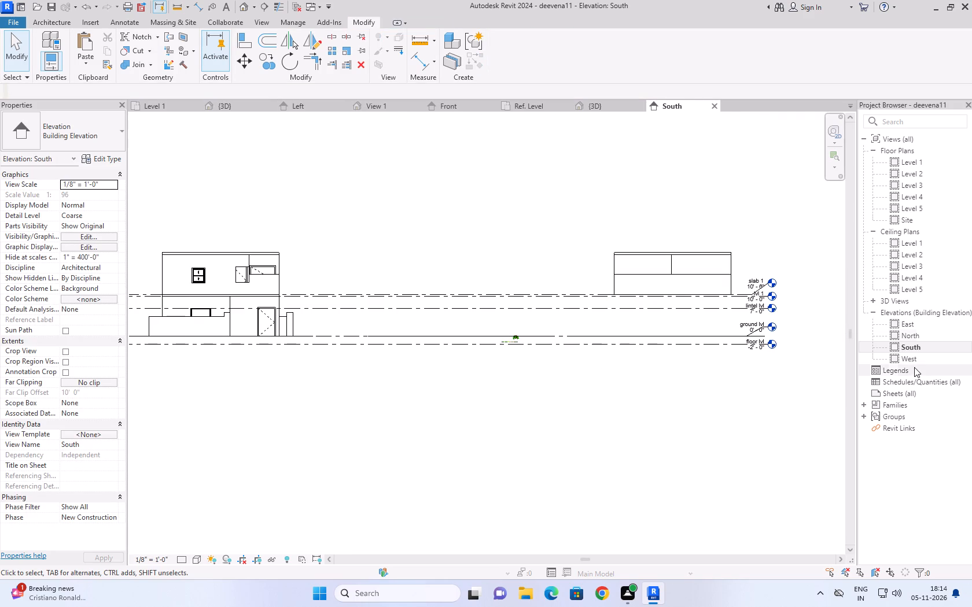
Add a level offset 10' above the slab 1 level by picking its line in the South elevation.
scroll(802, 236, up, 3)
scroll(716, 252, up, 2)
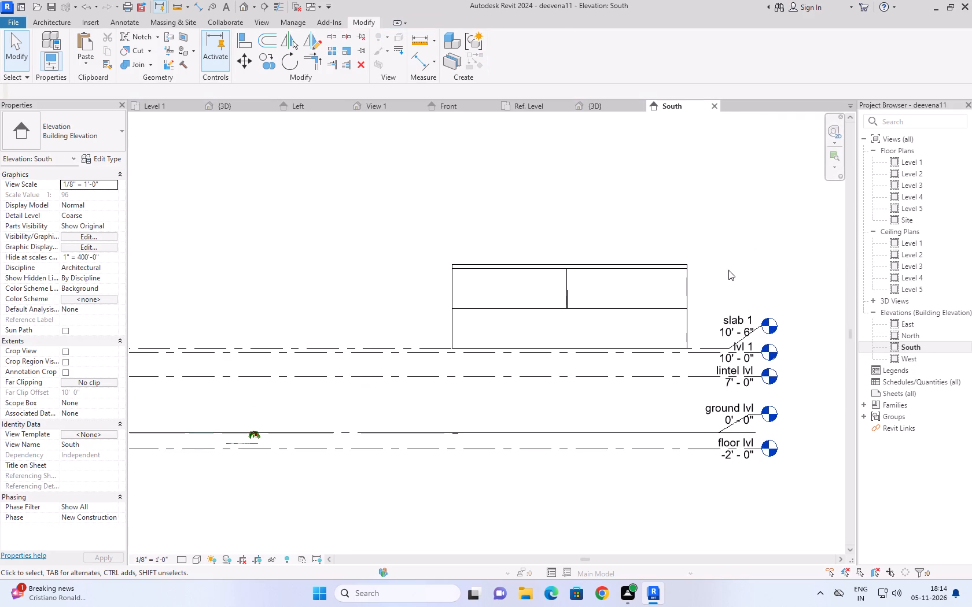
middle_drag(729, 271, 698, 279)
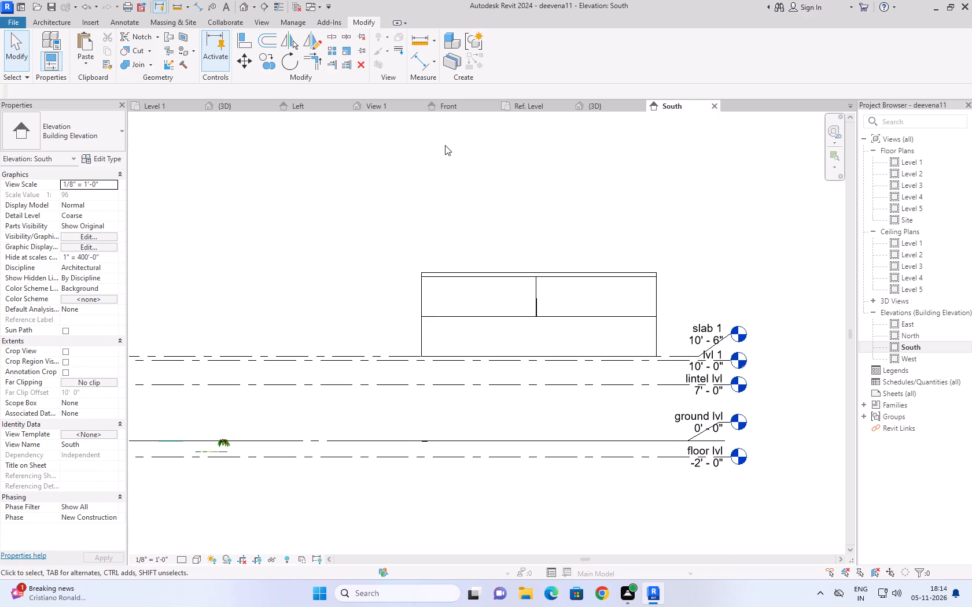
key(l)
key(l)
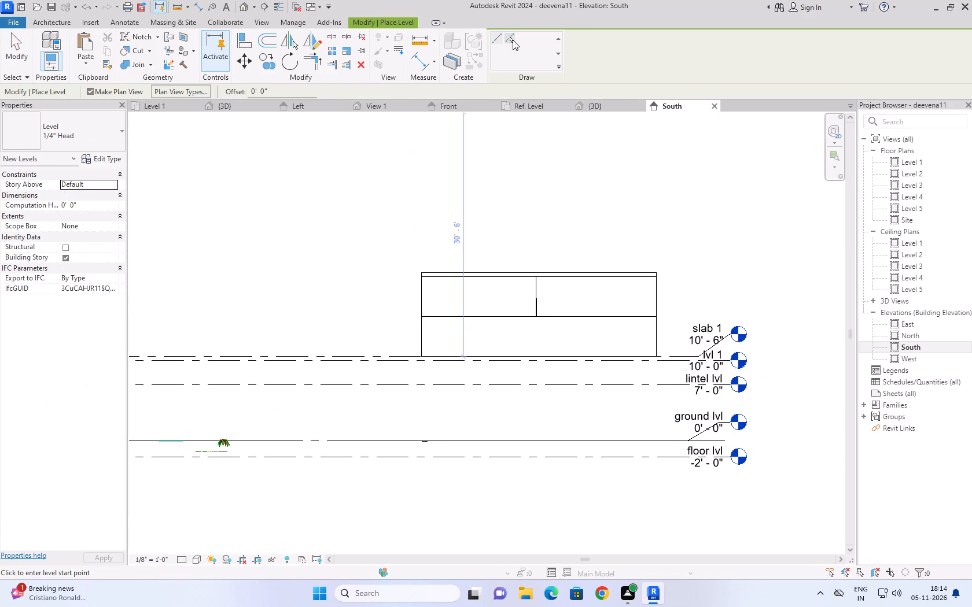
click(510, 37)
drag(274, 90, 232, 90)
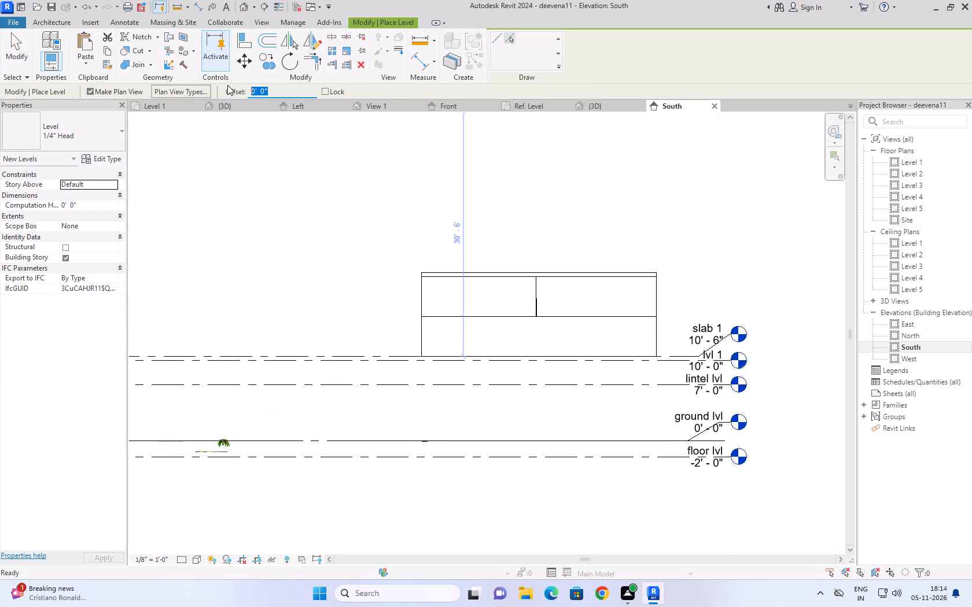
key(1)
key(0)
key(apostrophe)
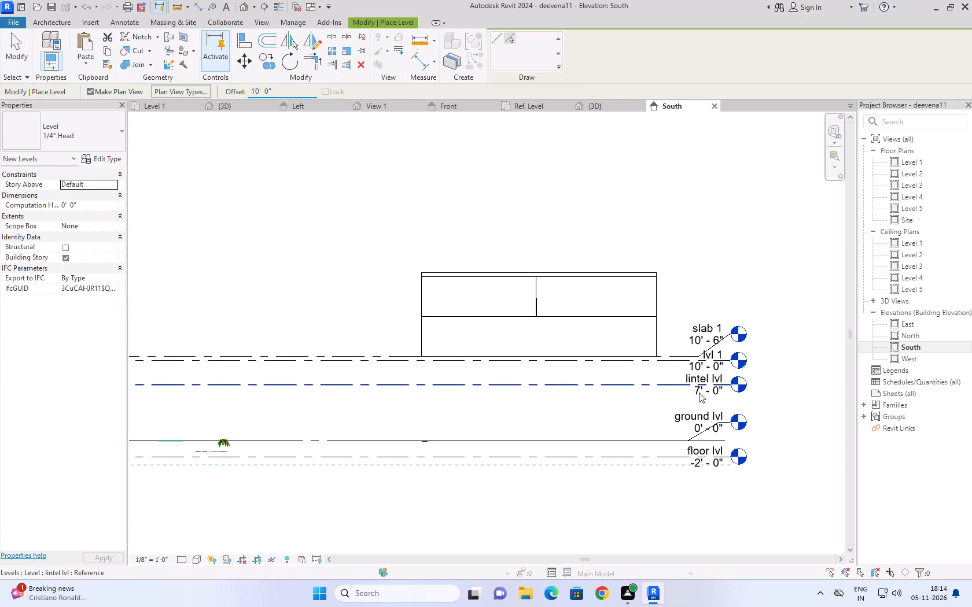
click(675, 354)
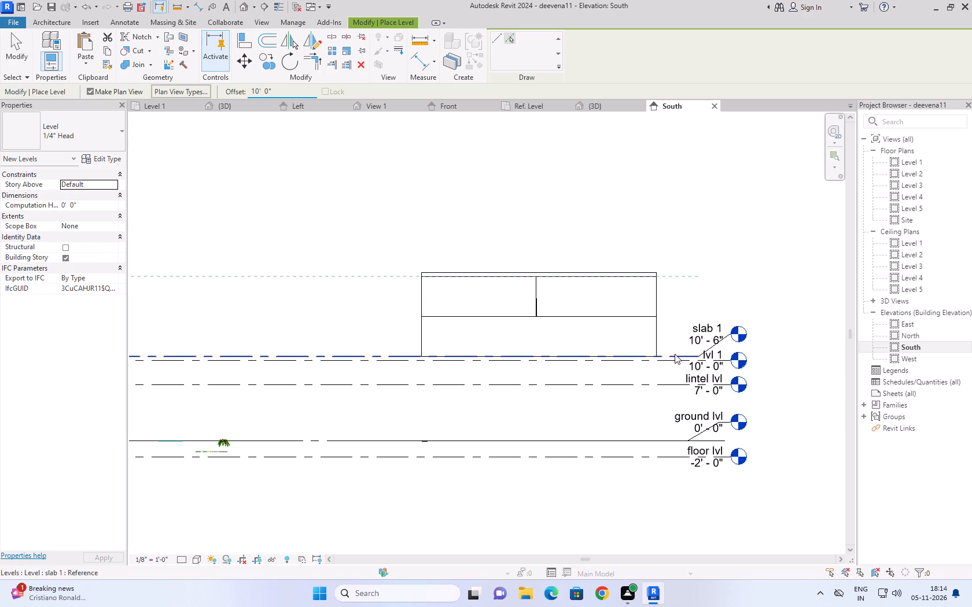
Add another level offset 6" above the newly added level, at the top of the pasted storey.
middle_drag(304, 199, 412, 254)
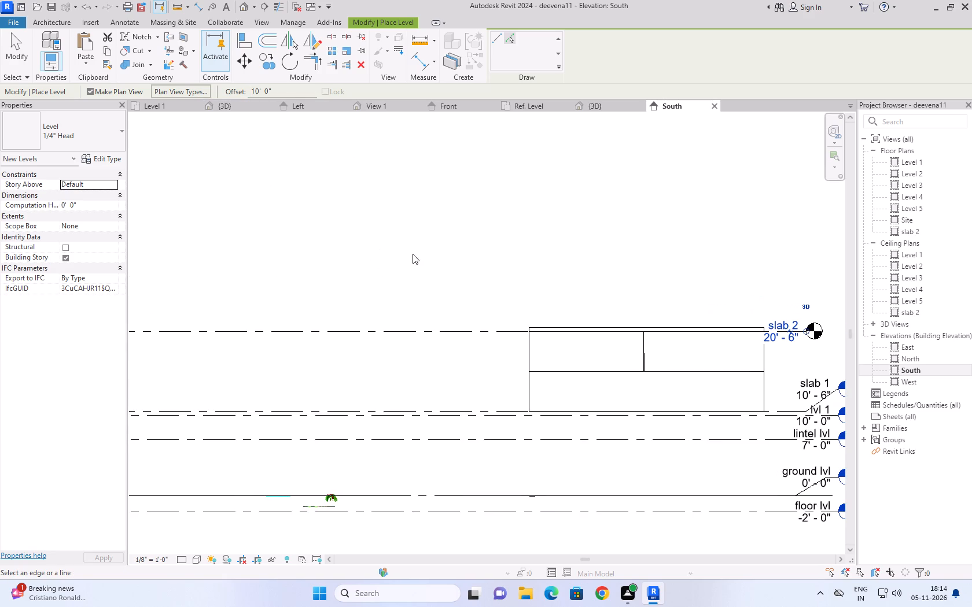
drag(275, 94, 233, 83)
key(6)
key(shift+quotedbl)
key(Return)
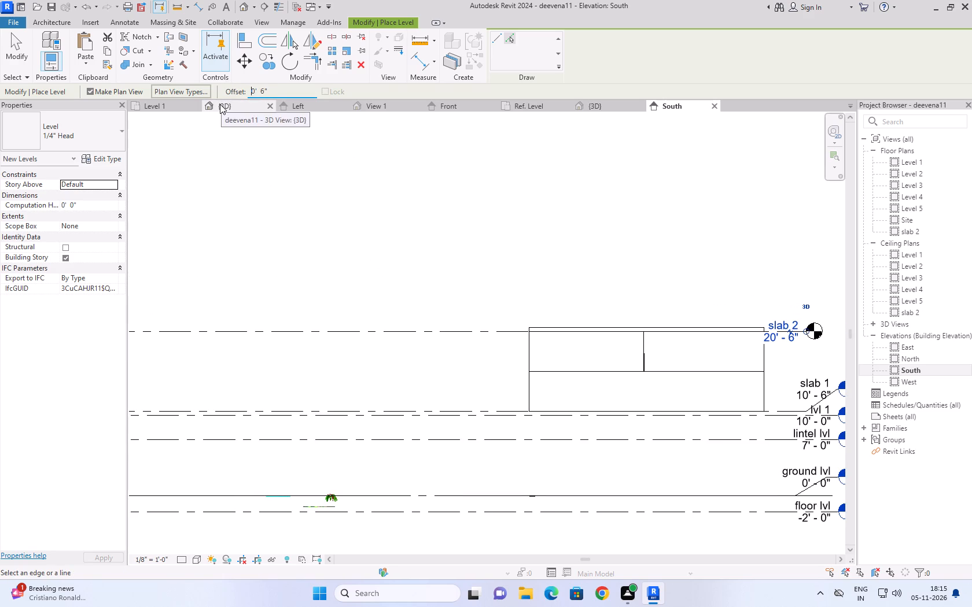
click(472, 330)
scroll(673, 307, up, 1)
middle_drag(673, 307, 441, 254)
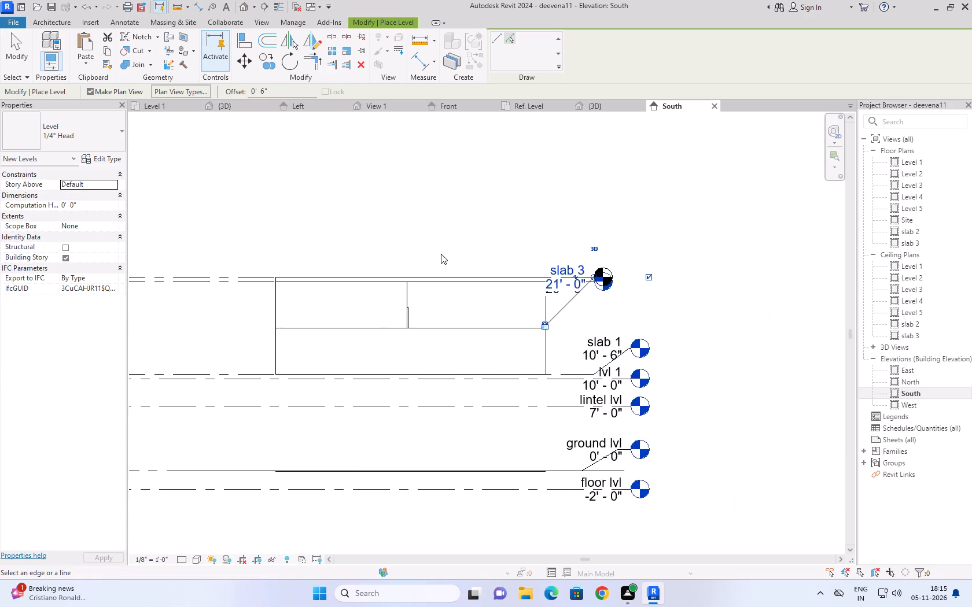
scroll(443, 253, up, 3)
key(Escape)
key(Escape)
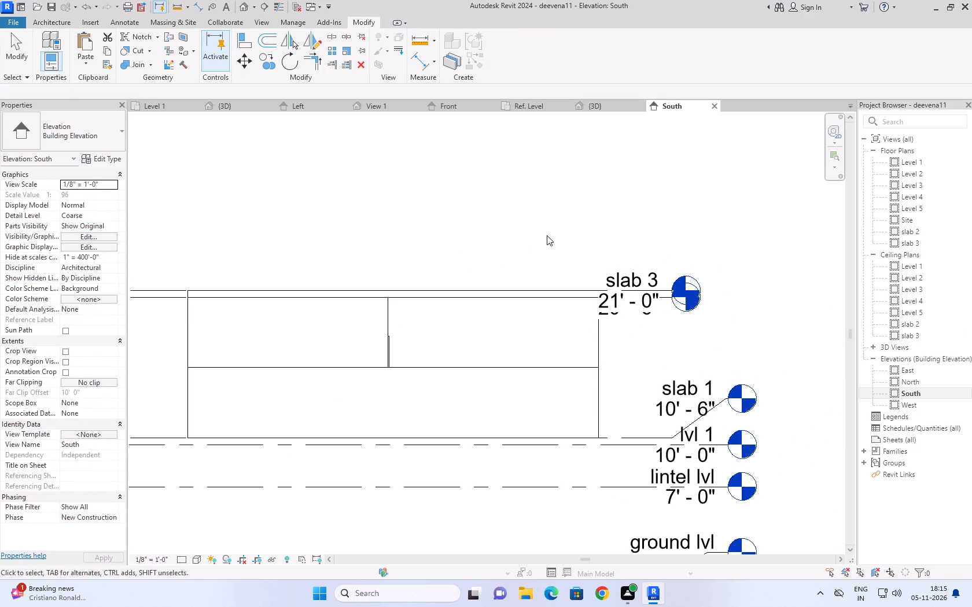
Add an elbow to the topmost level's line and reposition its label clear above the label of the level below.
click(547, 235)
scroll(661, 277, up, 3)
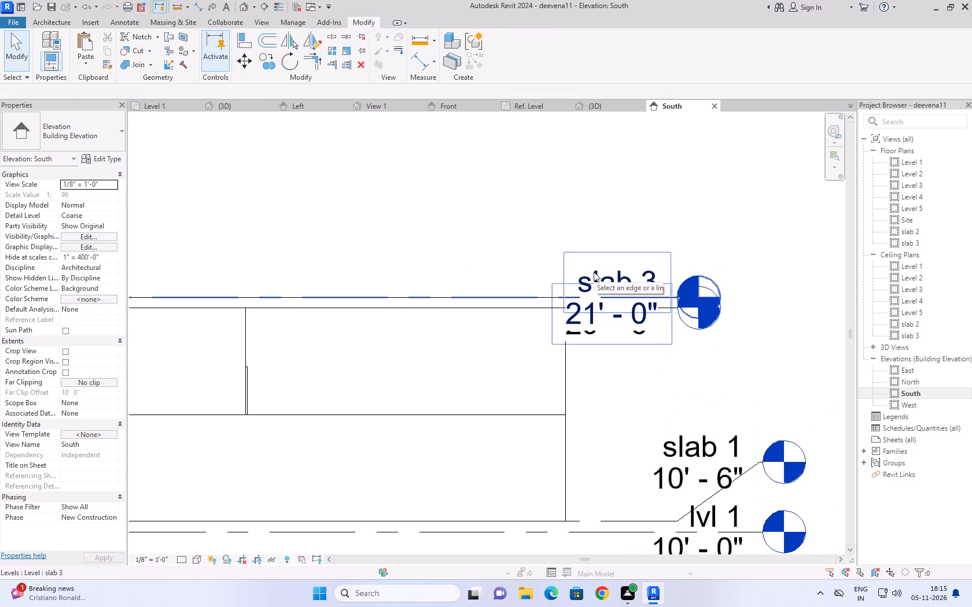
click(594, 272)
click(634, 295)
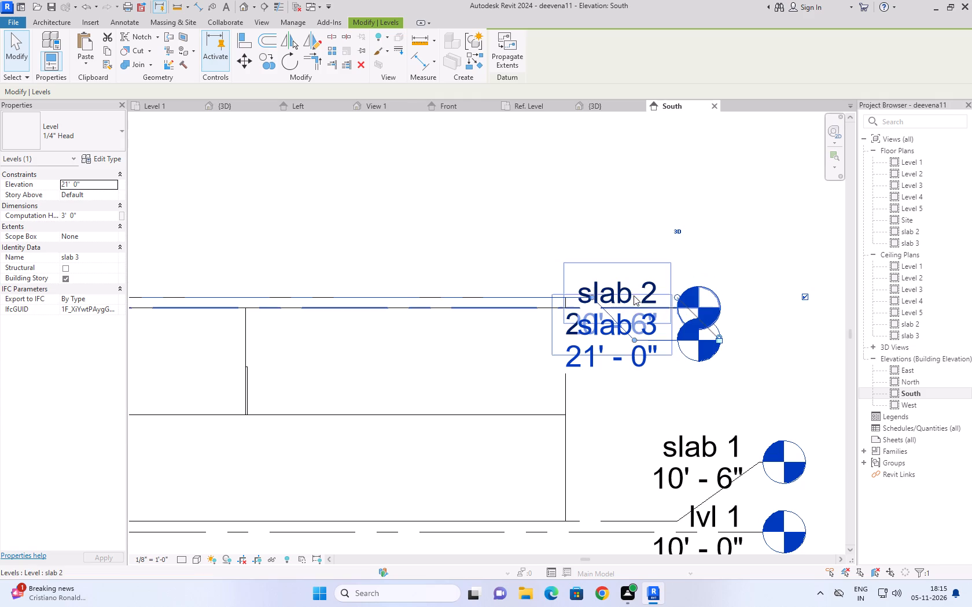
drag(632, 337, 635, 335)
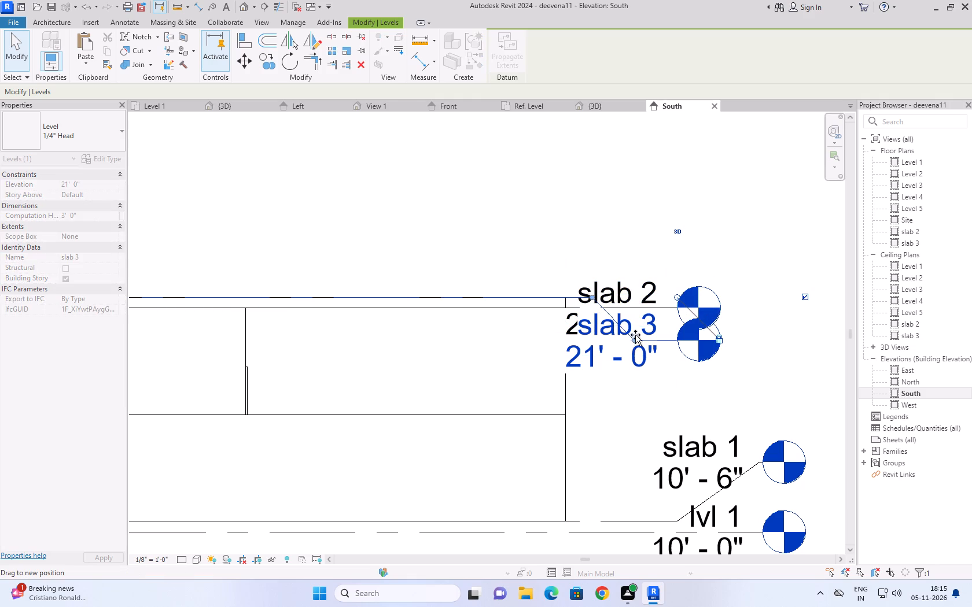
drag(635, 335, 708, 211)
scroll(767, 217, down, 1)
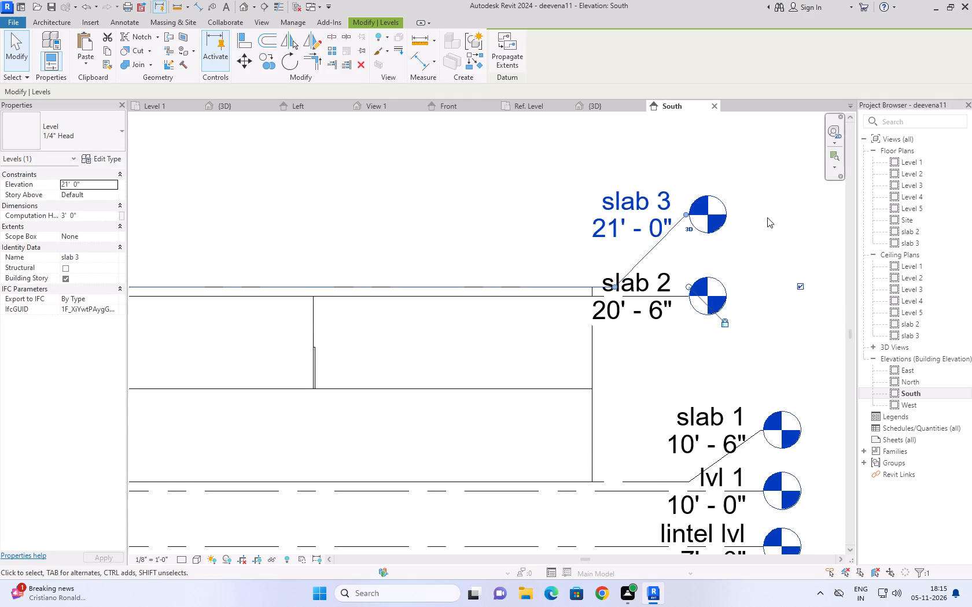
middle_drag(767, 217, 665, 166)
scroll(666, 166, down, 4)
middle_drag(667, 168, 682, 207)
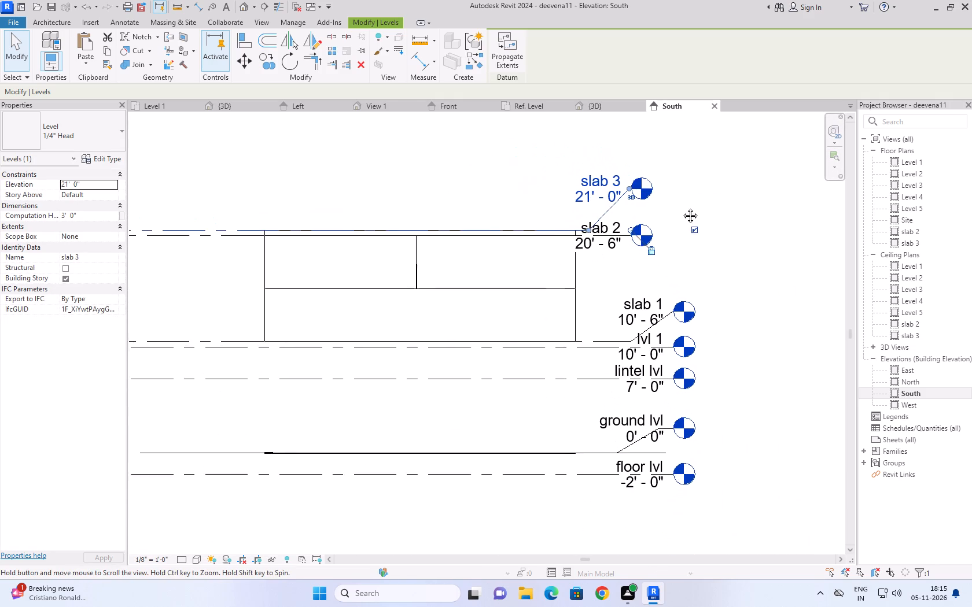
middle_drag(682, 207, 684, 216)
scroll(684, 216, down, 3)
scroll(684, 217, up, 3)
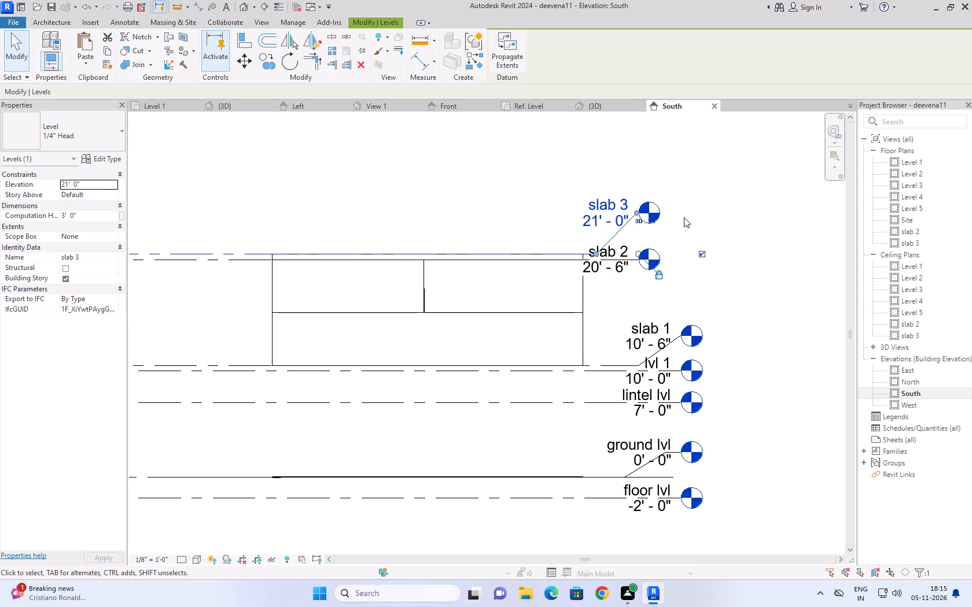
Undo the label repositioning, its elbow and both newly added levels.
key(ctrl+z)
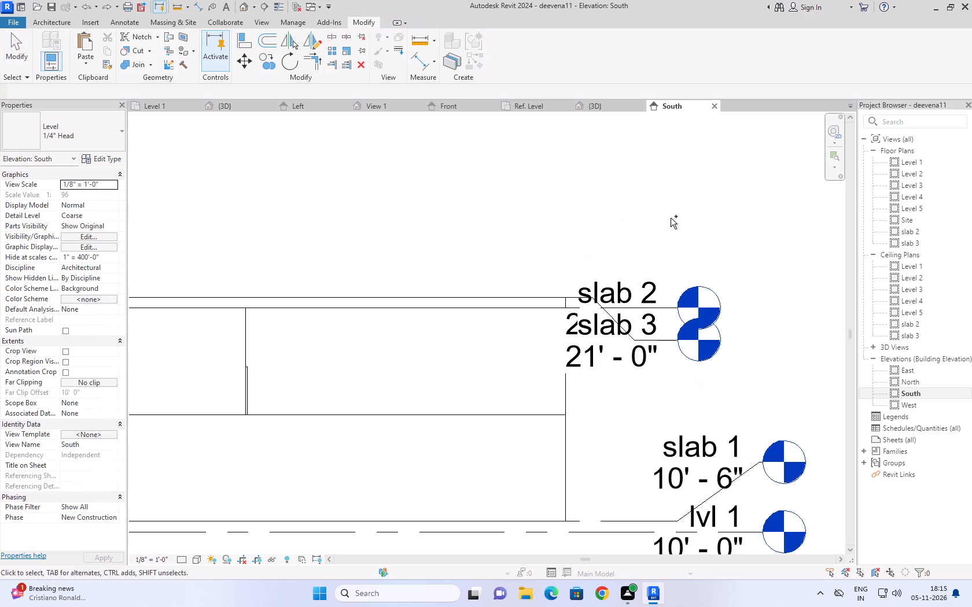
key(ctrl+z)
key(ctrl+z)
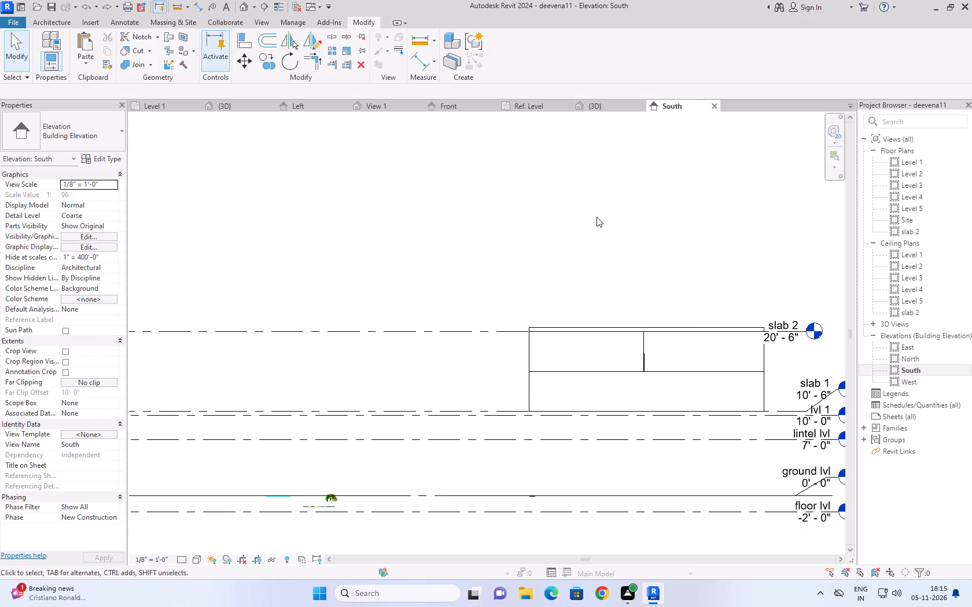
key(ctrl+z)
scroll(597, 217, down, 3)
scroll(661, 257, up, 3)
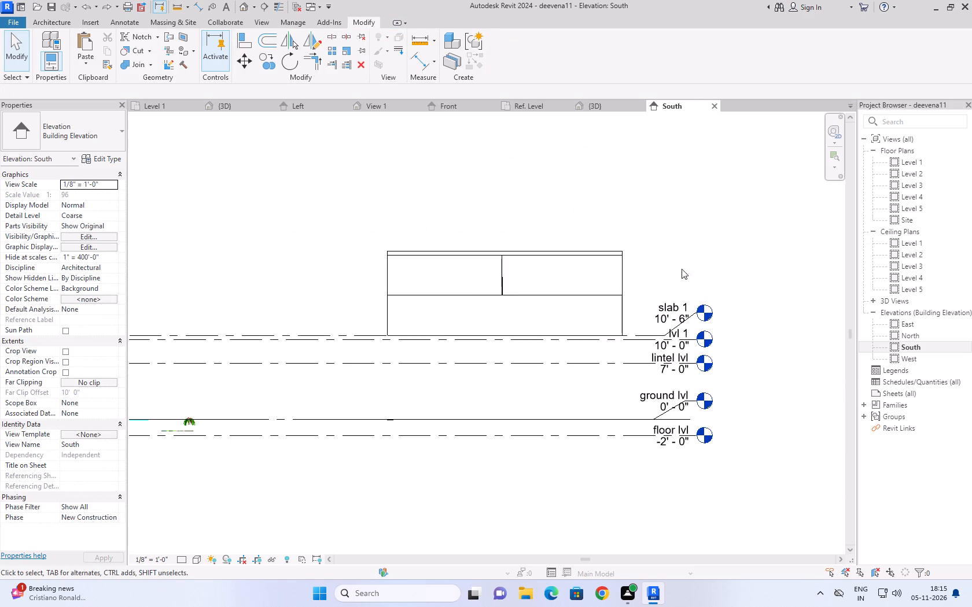
Add a level offset 10' 6" above the lvl 1 level by picking its line in the South elevation.
scroll(708, 275, up, 3)
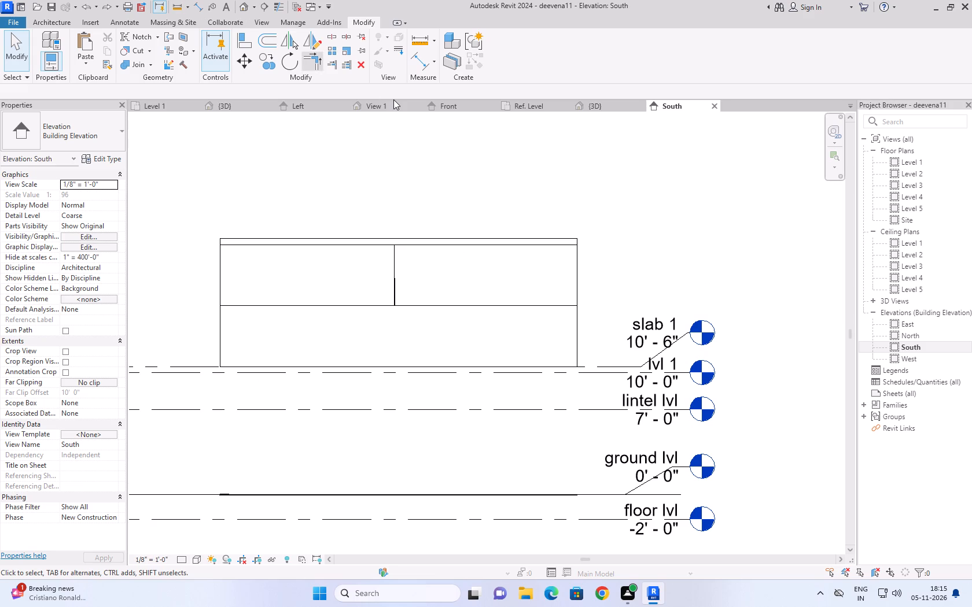
text(ll)
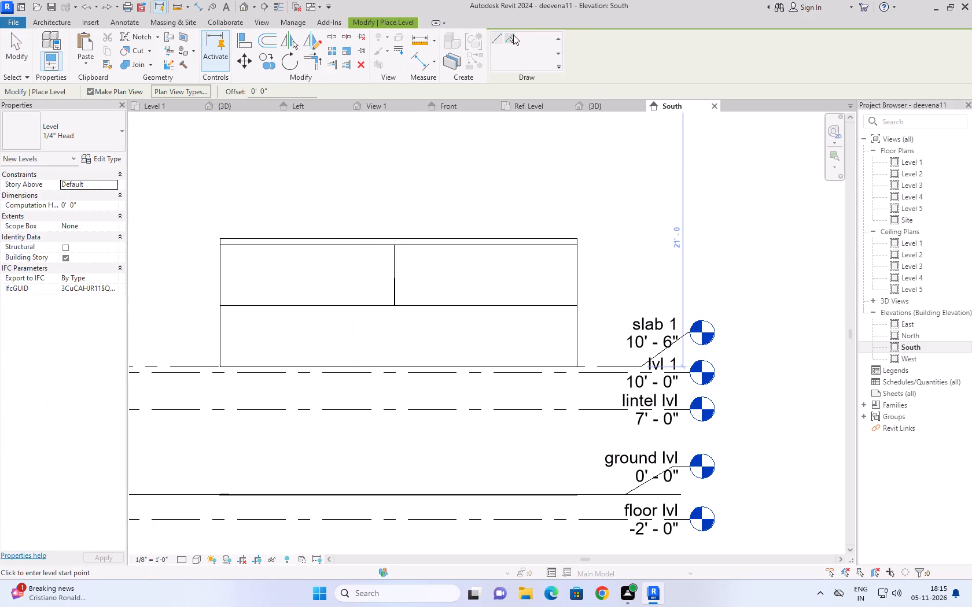
click(513, 35)
drag(274, 91, 223, 90)
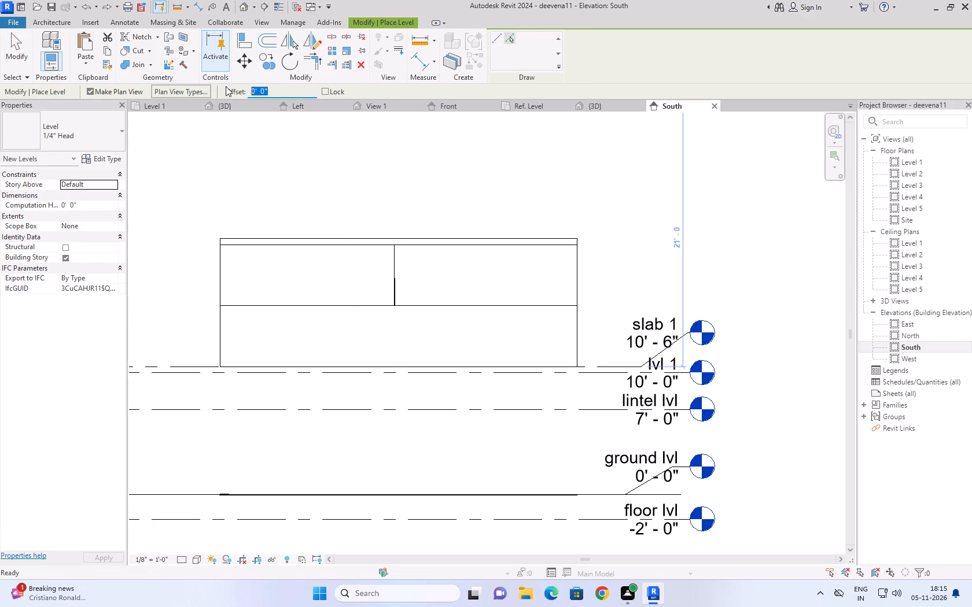
key(1)
key(0)
key(apostrophe)
key(6)
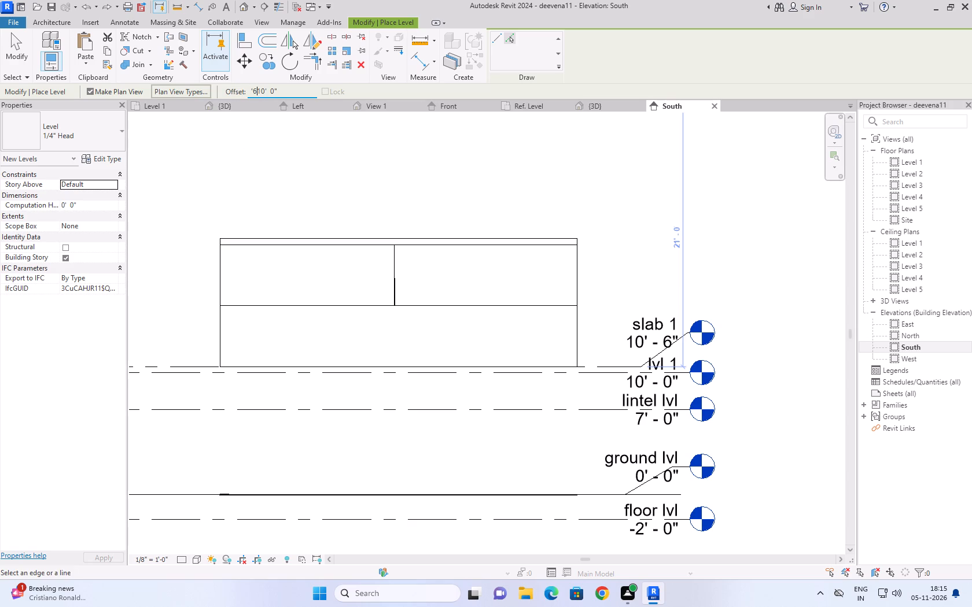
key(shift+quotedbl)
key(Return)
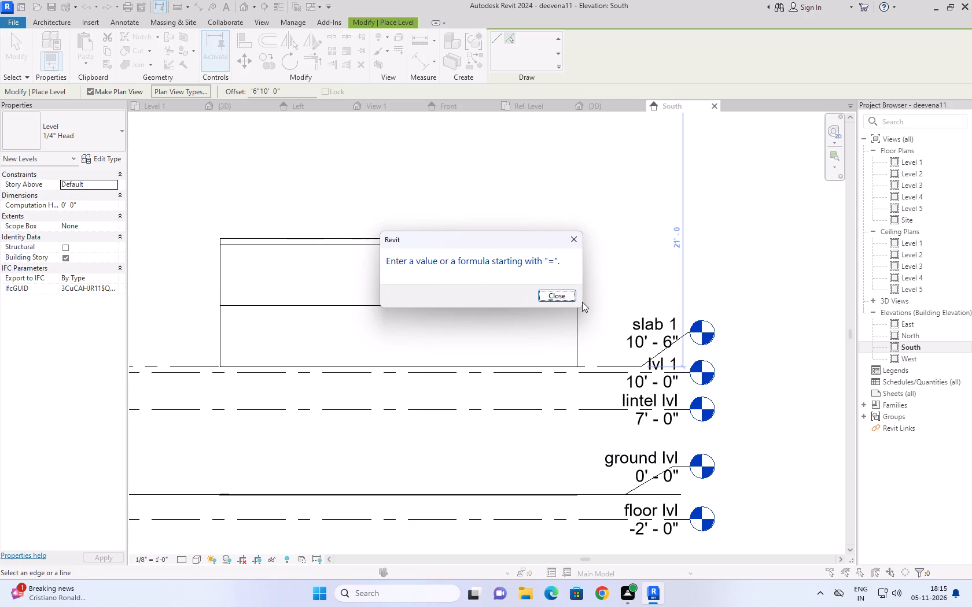
click(572, 233)
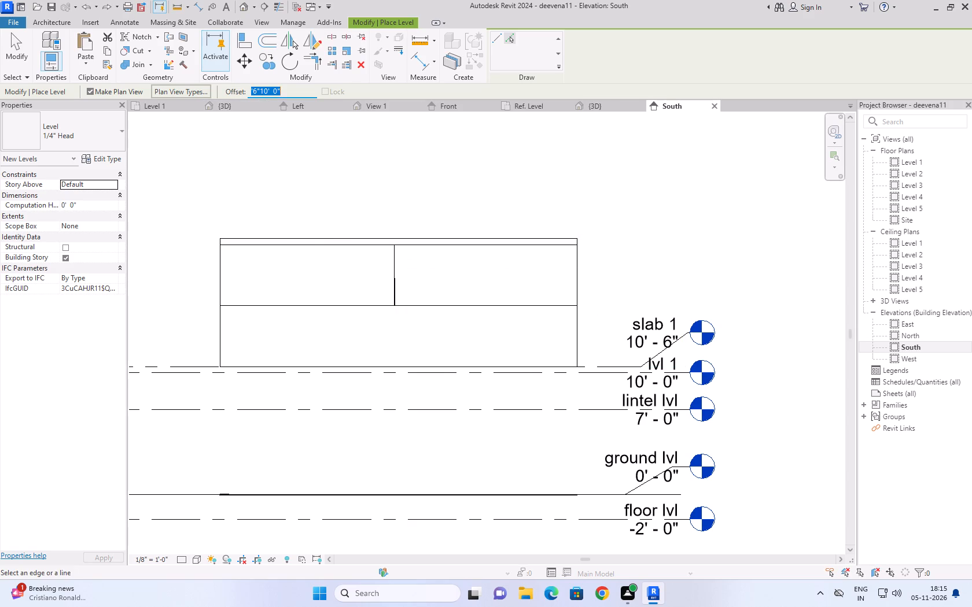
drag(289, 90, 229, 86)
text(10)
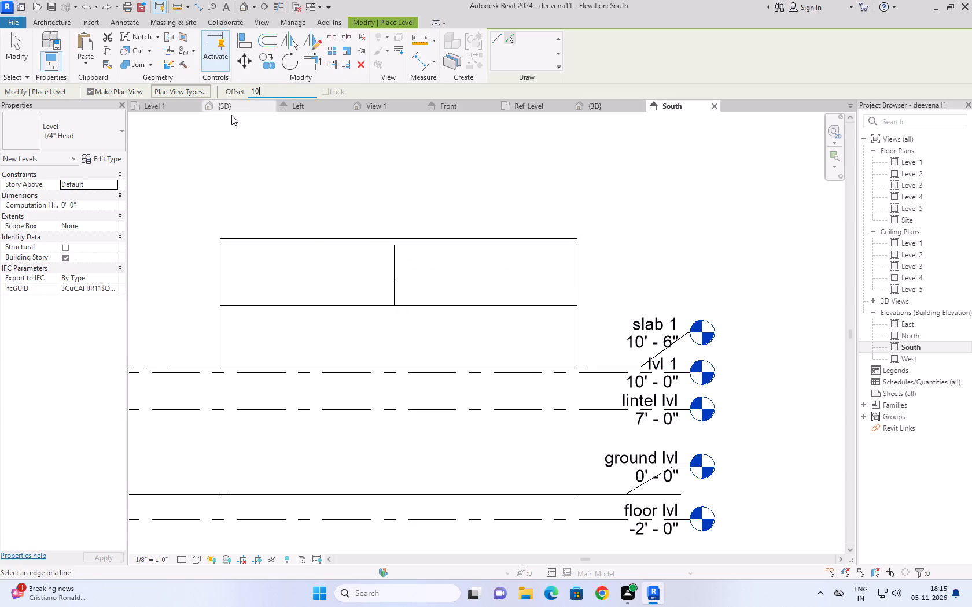
key(apostrophe)
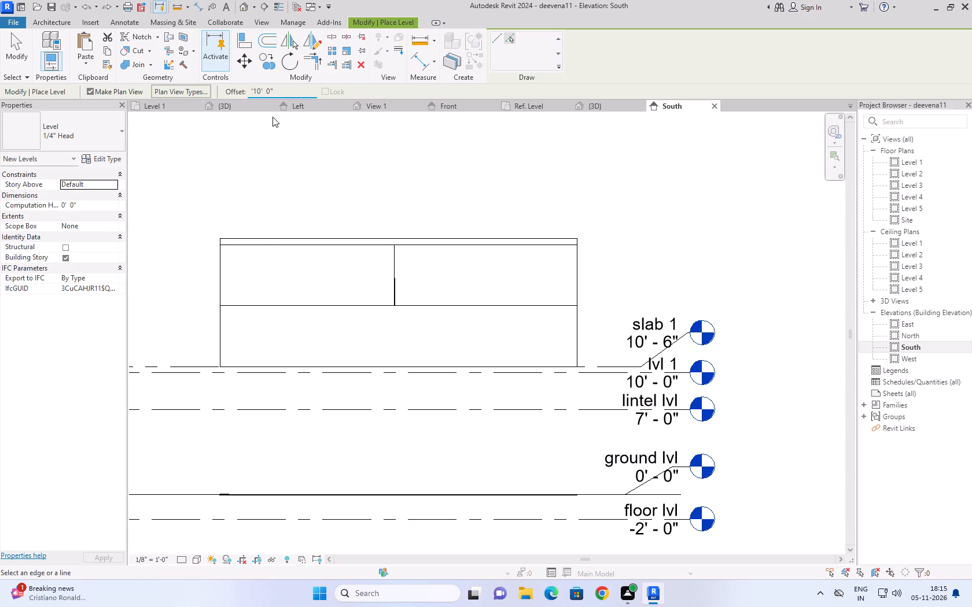
drag(278, 91, 235, 84)
key(1)
key(0)
key(apostrophe)
key(6)
key(shift+quotedbl)
click(602, 372)
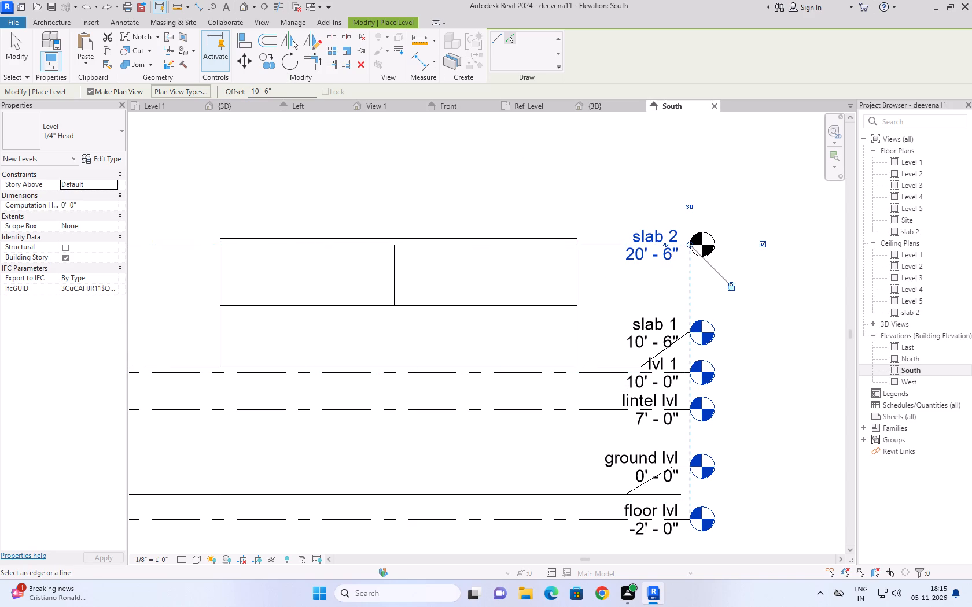
Add another level offset 6" above the newly added level, at the top of the upper storey.
drag(260, 88, 222, 92)
key(BackSpace)
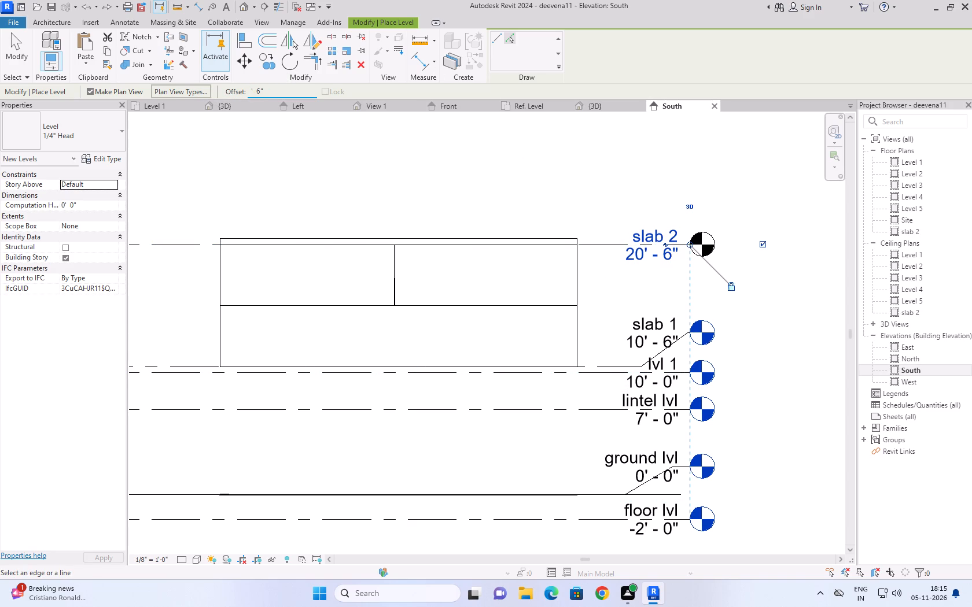
click(253, 90)
key(BackSpace)
click(604, 243)
scroll(597, 205, up, 7)
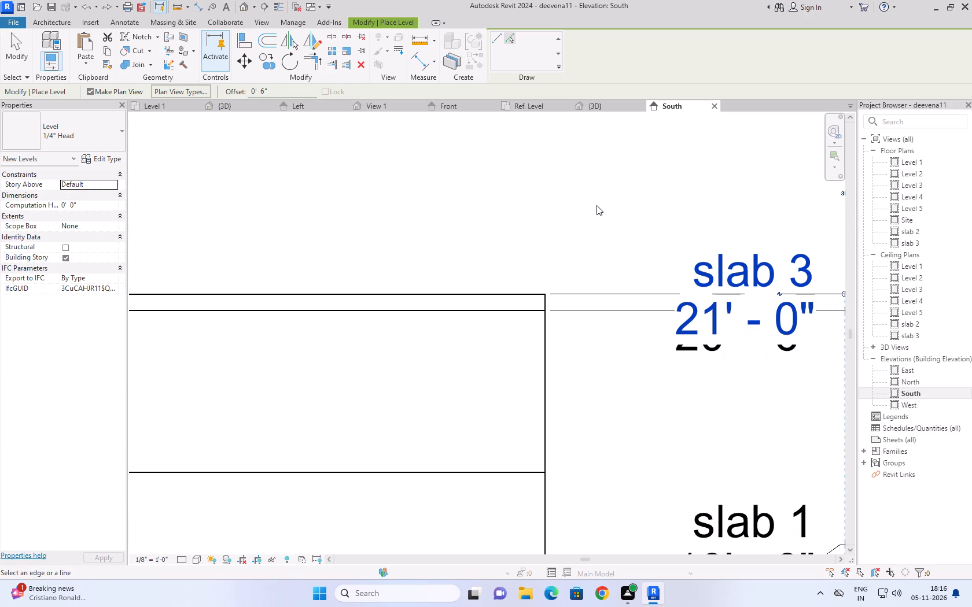
key(Escape)
key(Escape)
Add an elbow to the topmost level's line and reposition its label clear above the label of the level below.
scroll(594, 204, down, 4)
scroll(591, 205, up, 1)
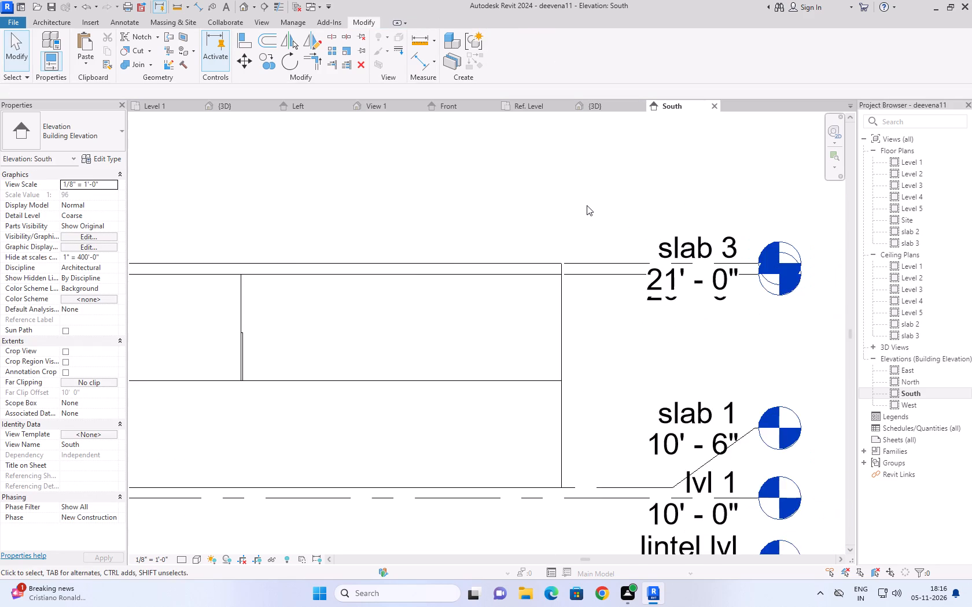
middle_drag(584, 205, 441, 232)
scroll(438, 221, up, 3)
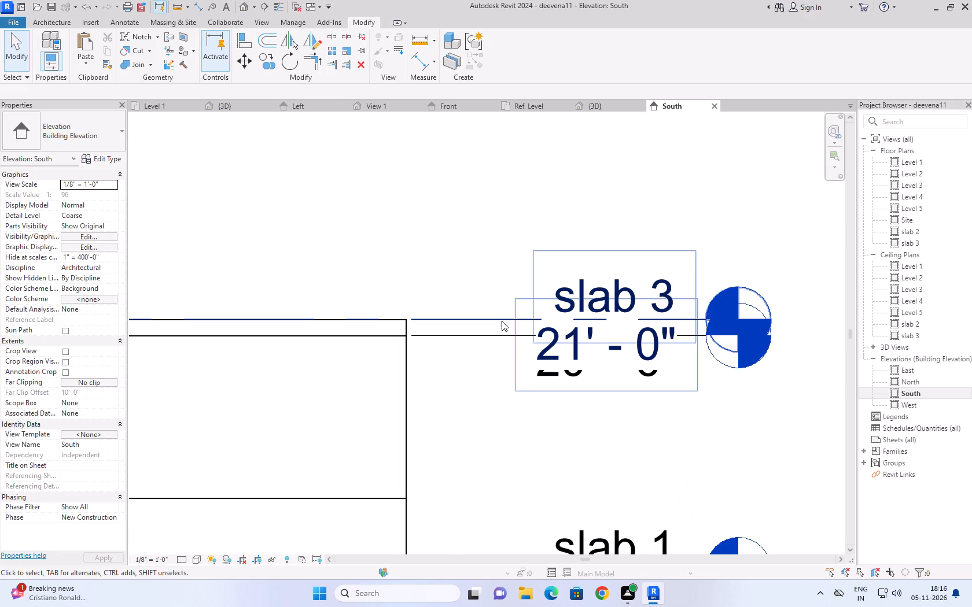
click(502, 321)
scroll(661, 331, up, 4)
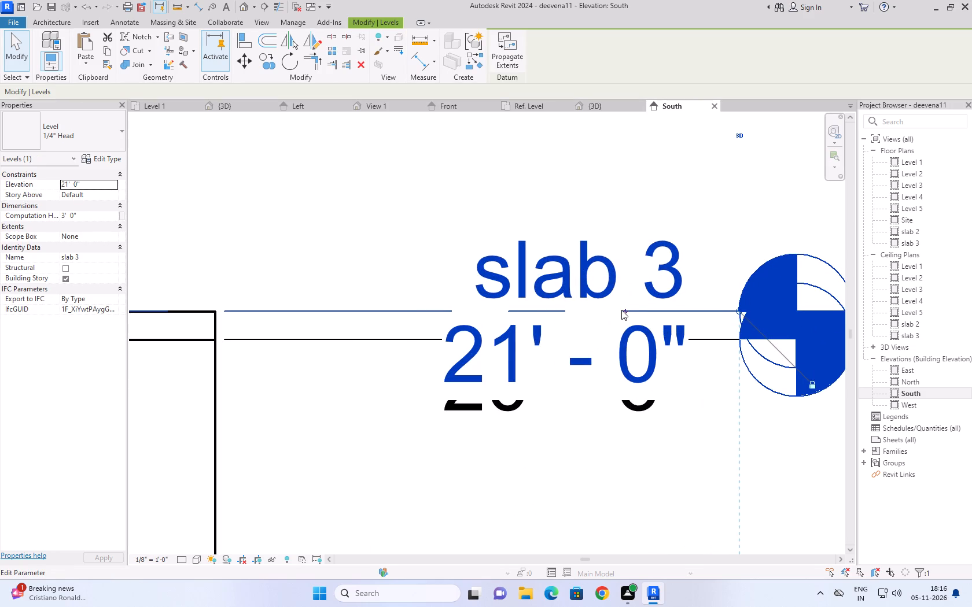
click(626, 311)
scroll(588, 227, down, 1)
middle_drag(586, 227, 521, 230)
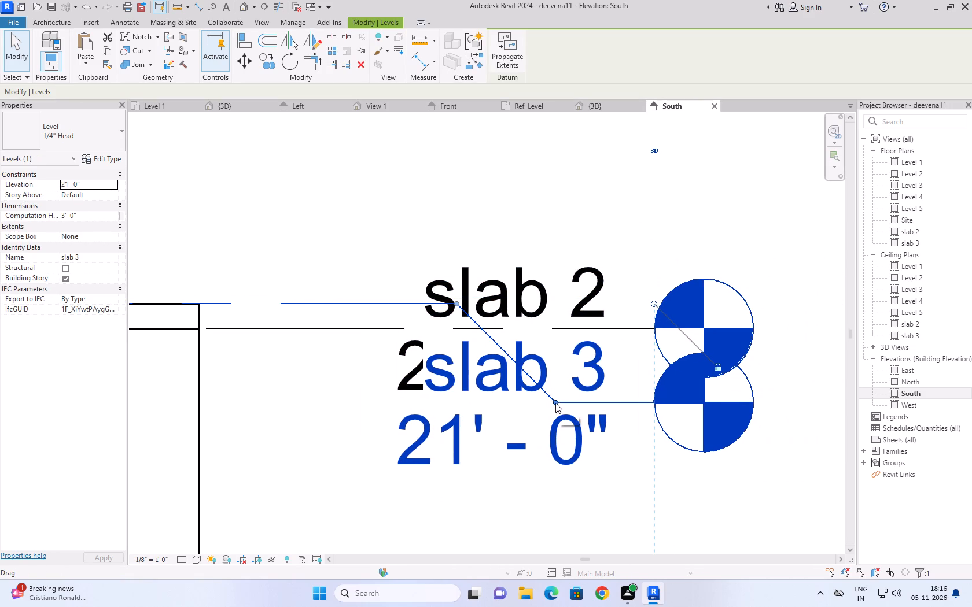
drag(555, 403, 678, 182)
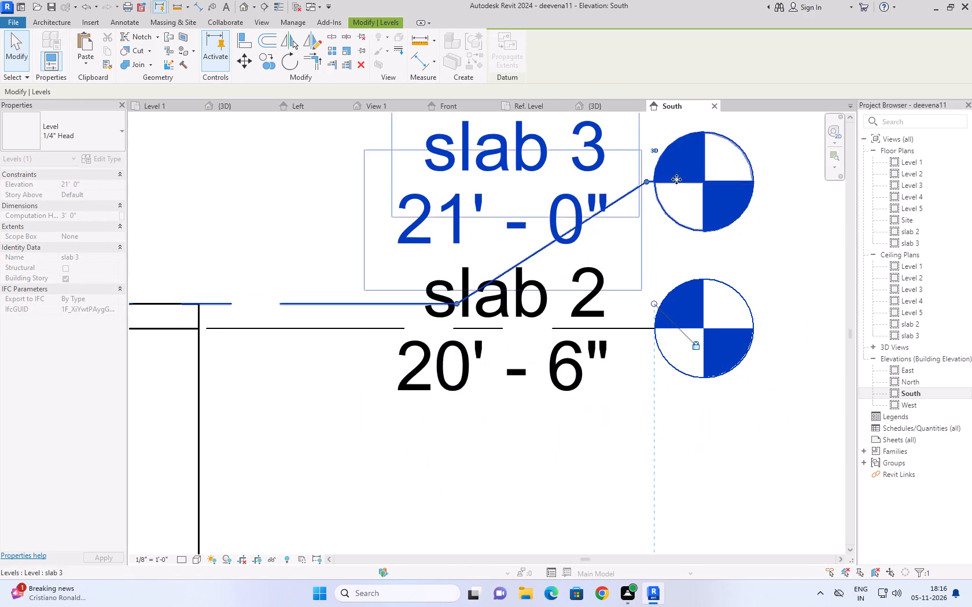
scroll(437, 203, down, 4)
scroll(339, 221, down, 2)
middle_drag(353, 221, 542, 221)
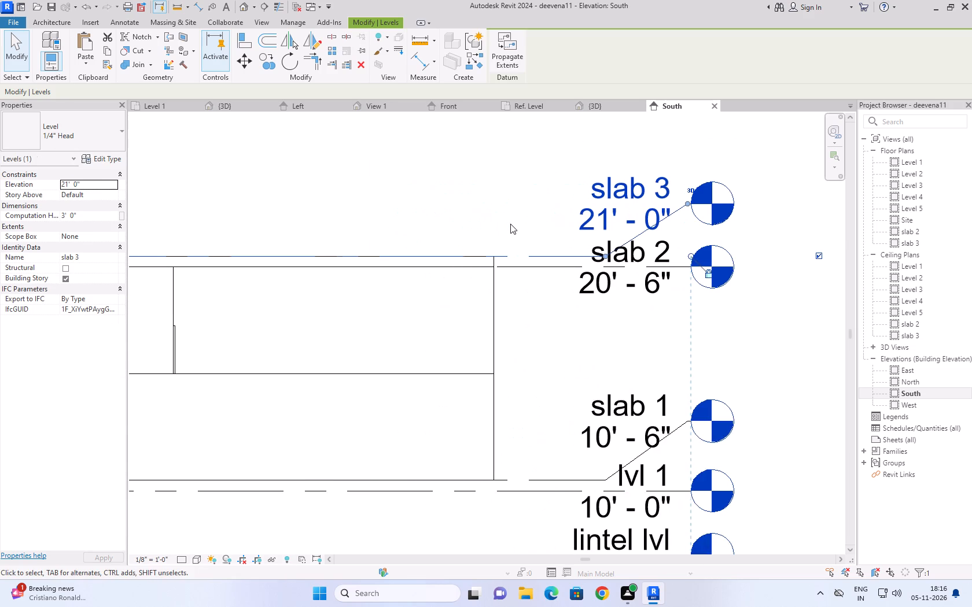
click(510, 224)
Rename the level at 20' - 6" as lvl 2, renaming its corresponding views too.
scroll(672, 327, up, 3)
scroll(656, 310, down, 4)
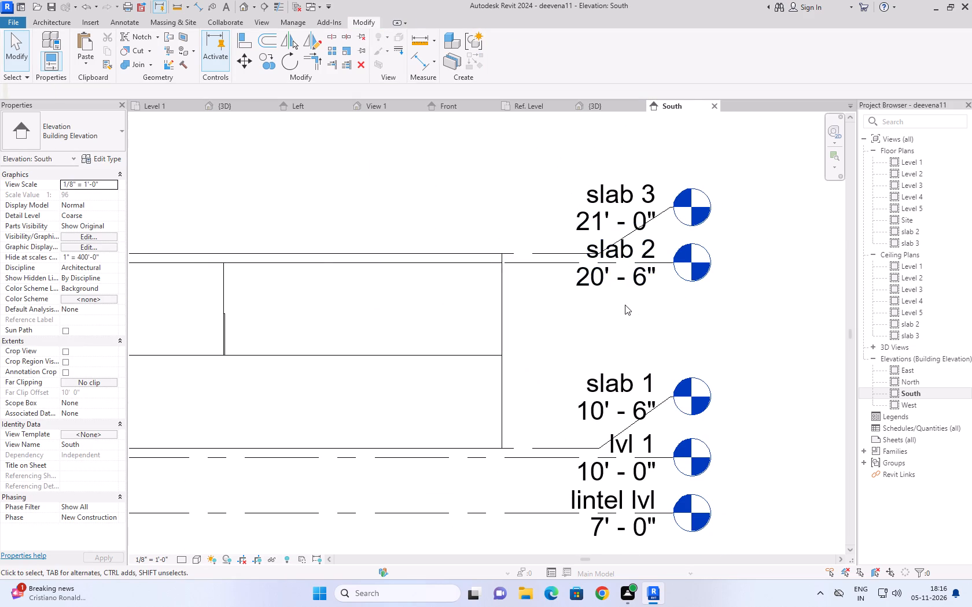
scroll(625, 305, up, 1)
scroll(676, 224, up, 5)
scroll(663, 229, down, 1)
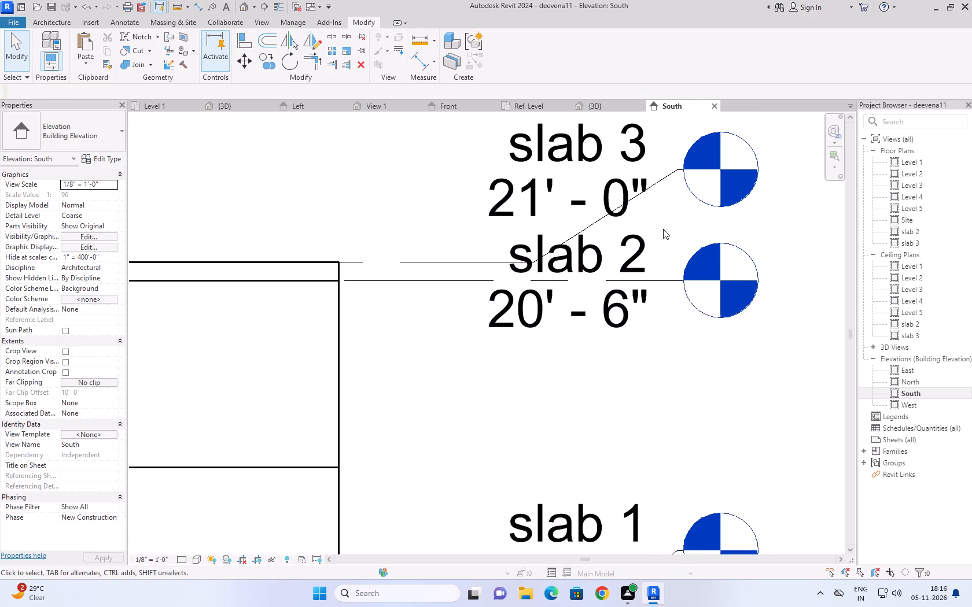
scroll(663, 229, down, 1)
middle_drag(663, 229, 706, 153)
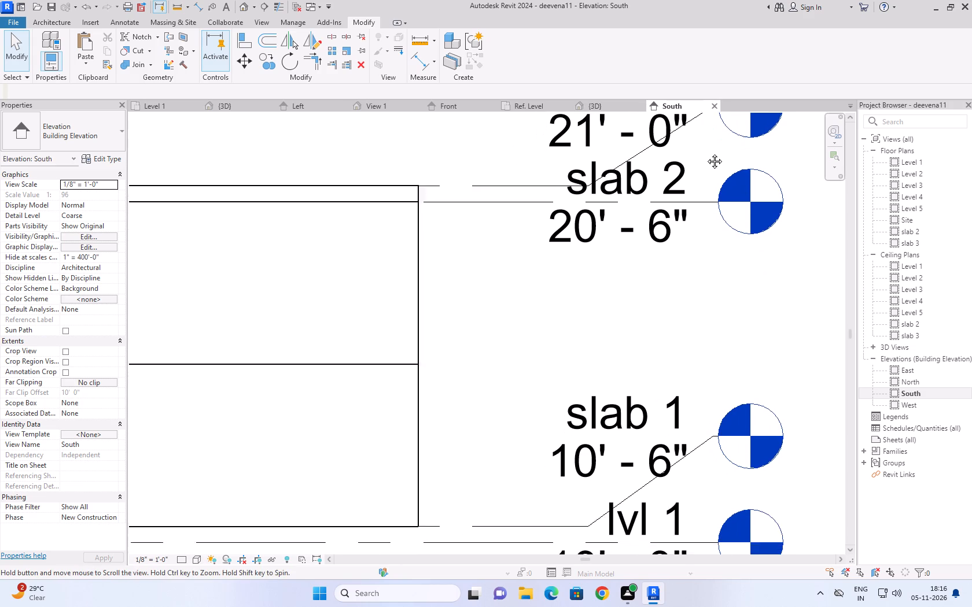
middle_drag(706, 153, 706, 179)
scroll(691, 197, down, 2)
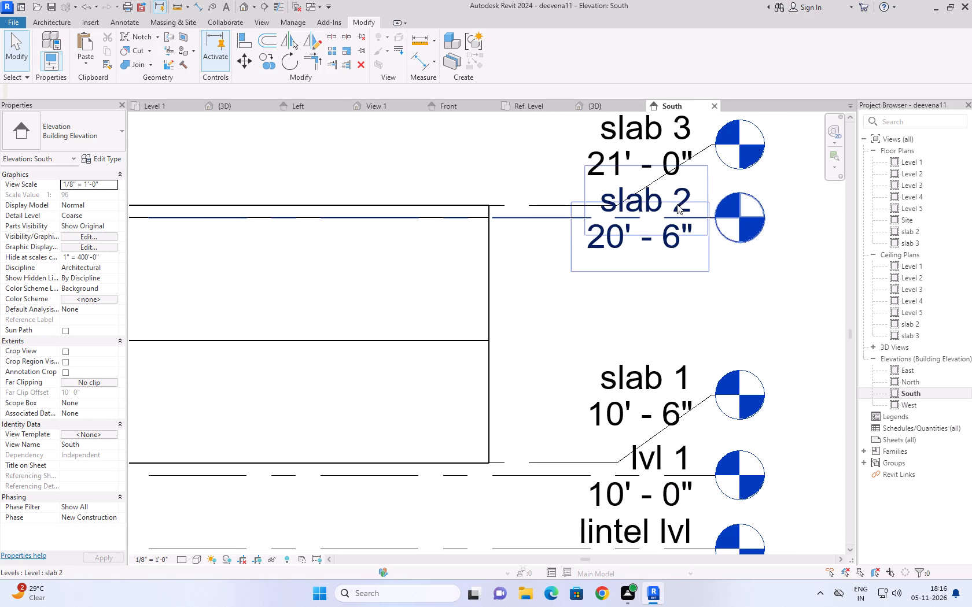
middle_drag(528, 170, 437, 260)
scroll(507, 409, up, 3)
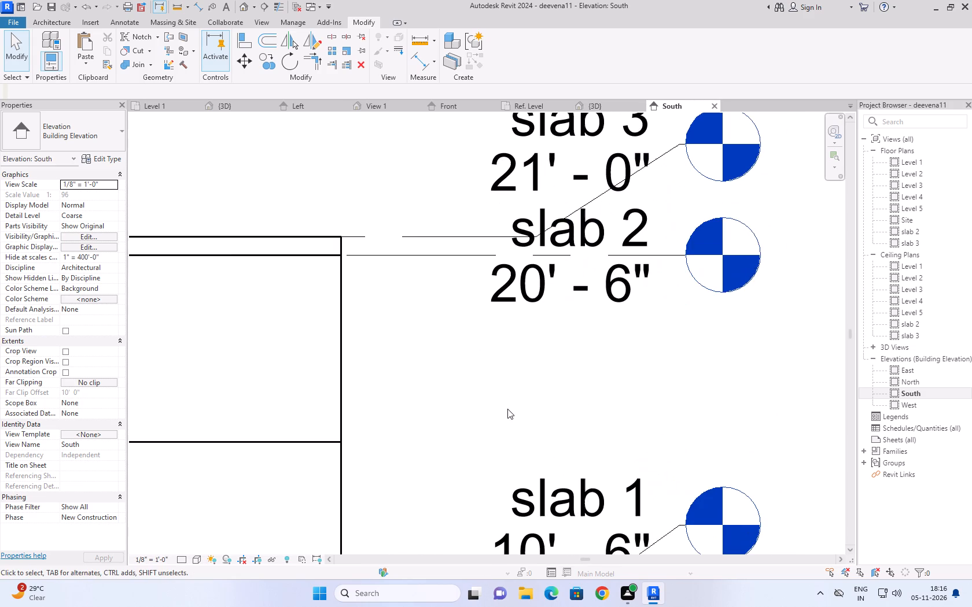
double_click(645, 215)
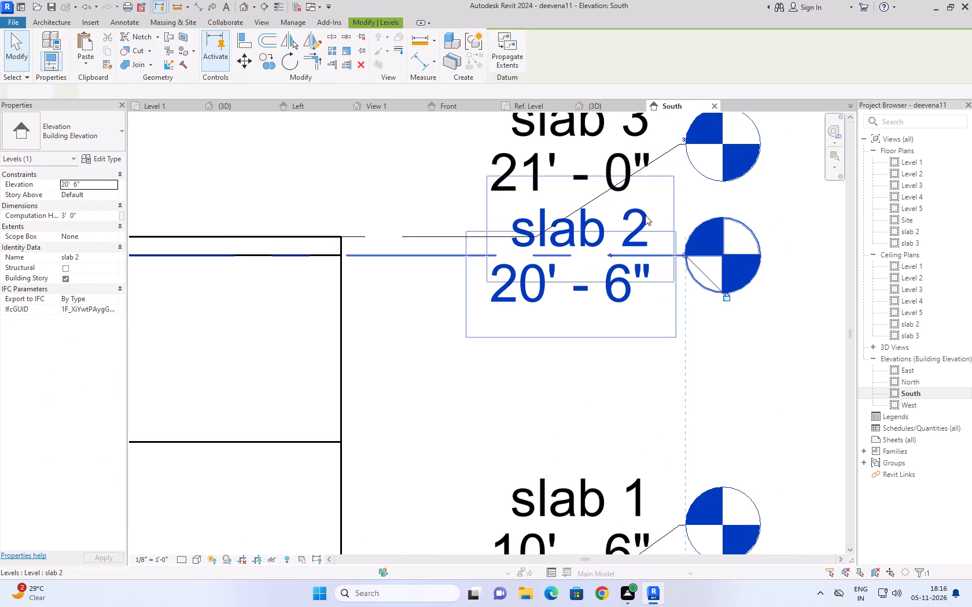
text(lvl 2)
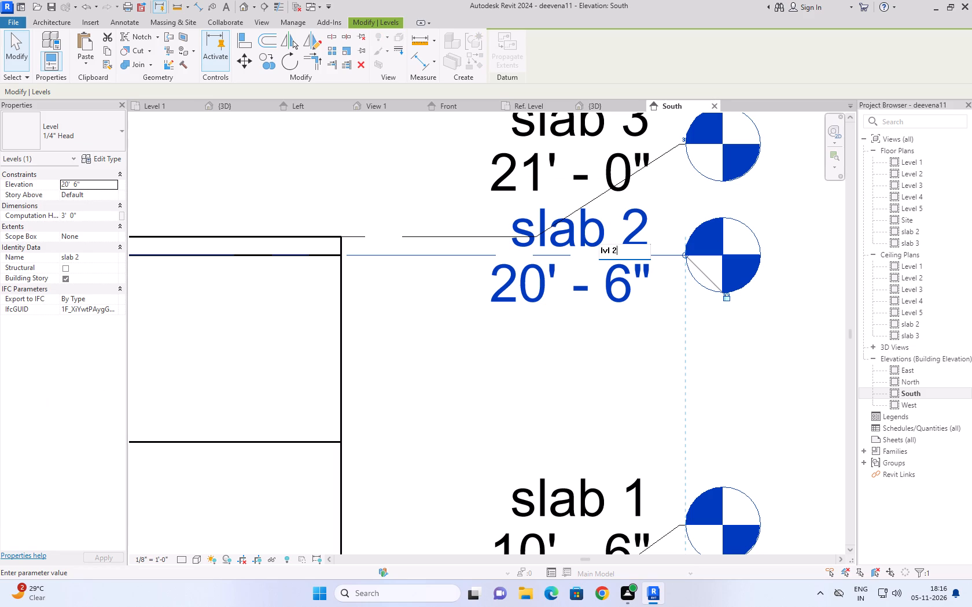
key(Return)
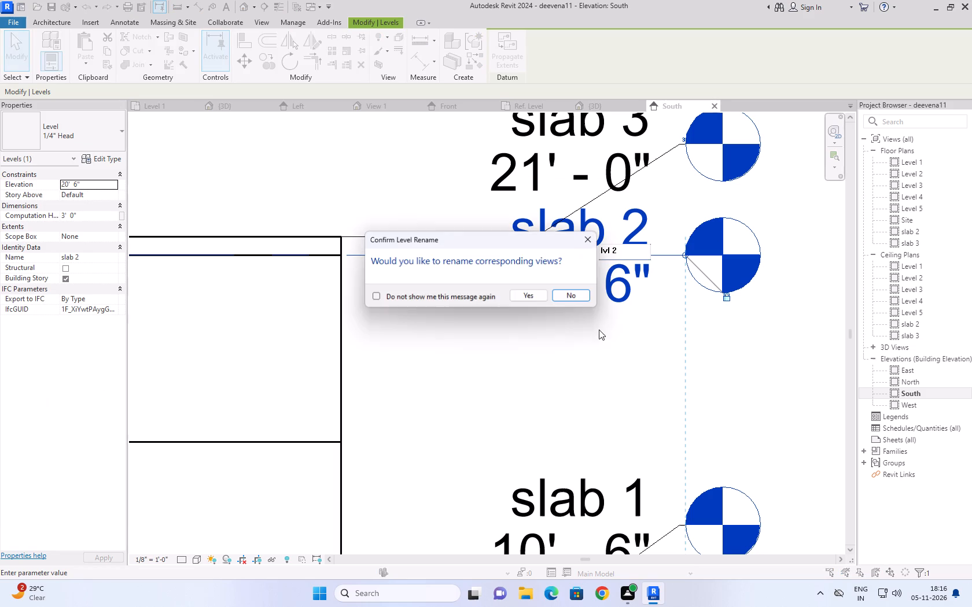
click(533, 292)
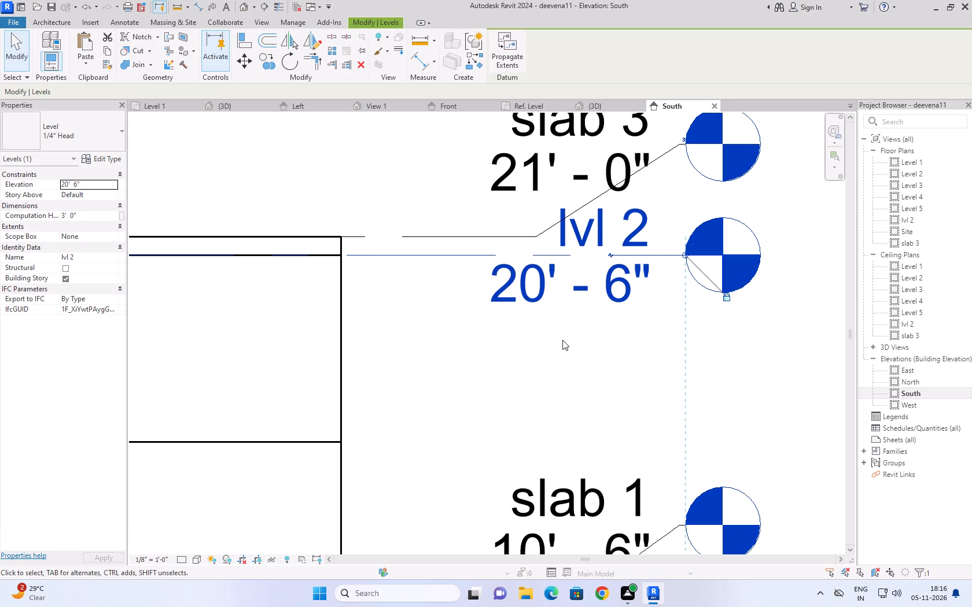
click(587, 345)
Rename the topmost level, at 21' - 0", as slab 2, renaming its corresponding views too.
scroll(588, 345, down, 4)
middle_drag(588, 345, 633, 402)
scroll(620, 275, up, 4)
double_click(692, 255)
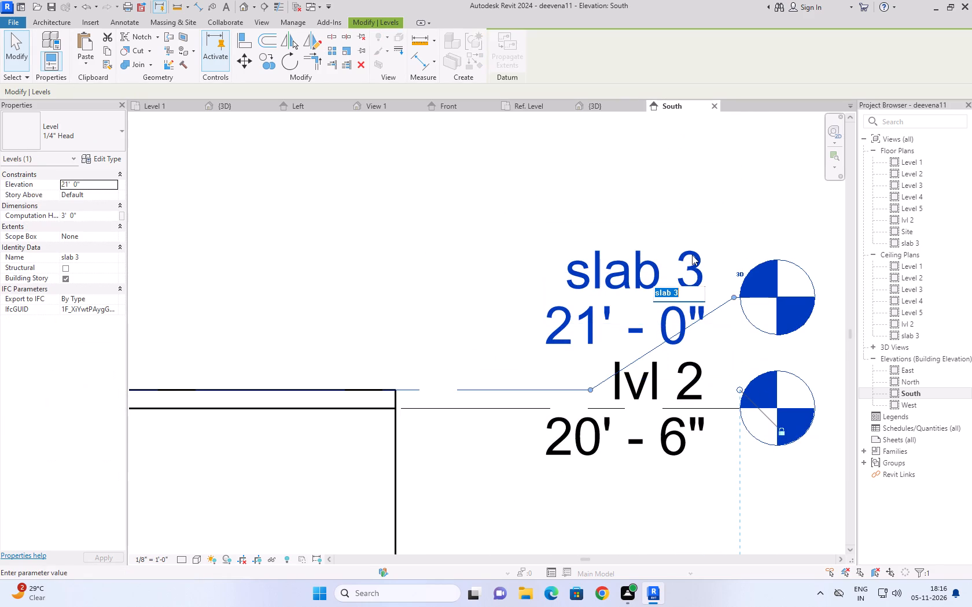
click(685, 287)
click(683, 290)
key(BackSpace)
key(2)
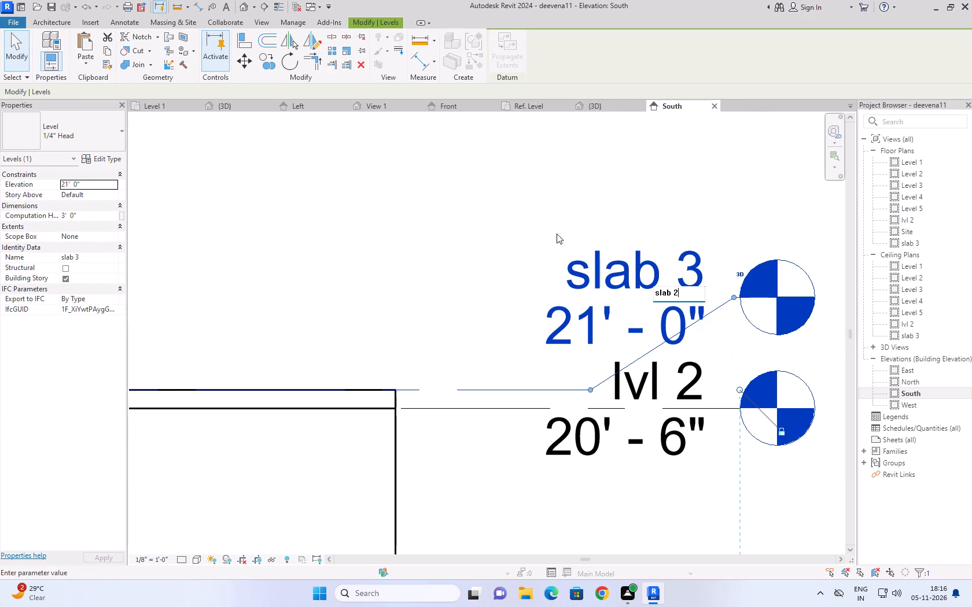
click(550, 232)
click(525, 293)
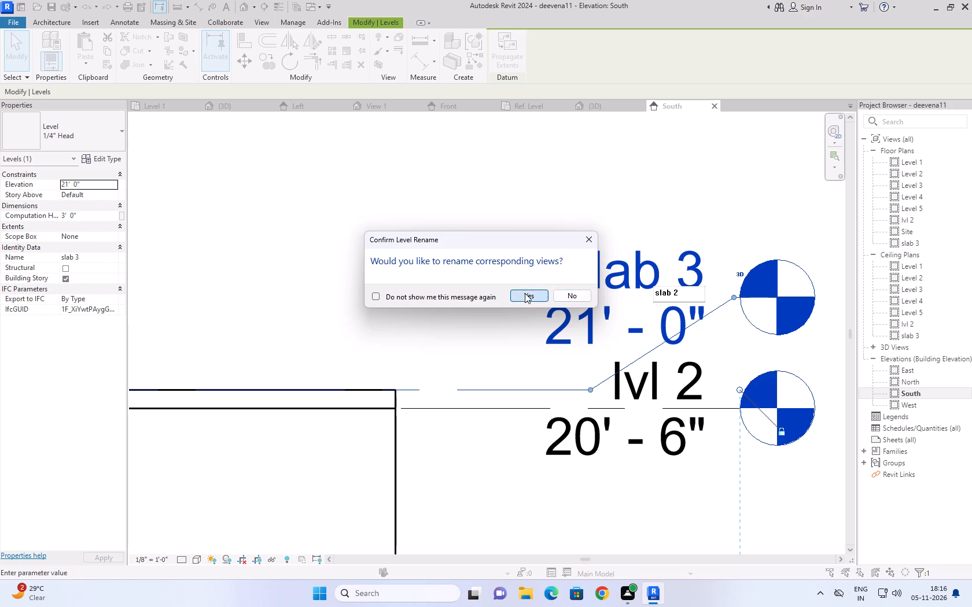
click(555, 200)
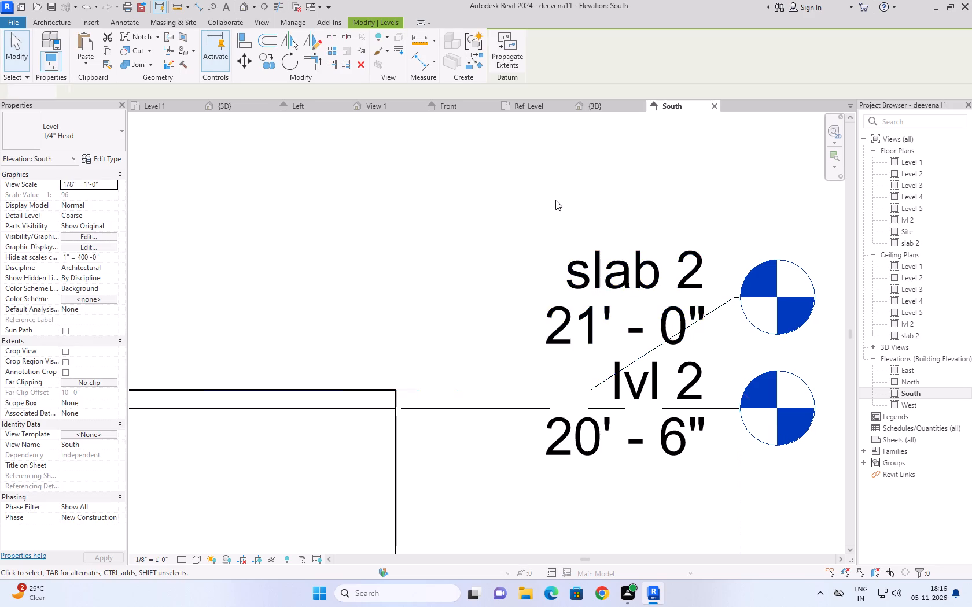
Examine the stack of levels against the upper storey and the rest of the model in the South elevation.
scroll(555, 200, down, 6)
scroll(473, 229, down, 3)
scroll(448, 230, up, 1)
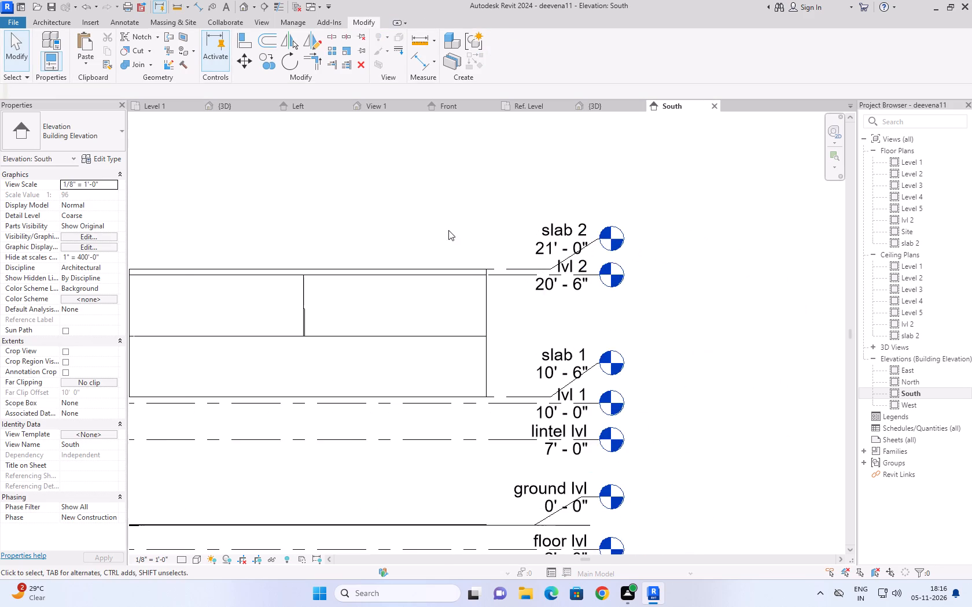
middle_drag(448, 230, 538, 202)
scroll(538, 202, up, 1)
scroll(537, 202, down, 1)
scroll(621, 349, down, 2)
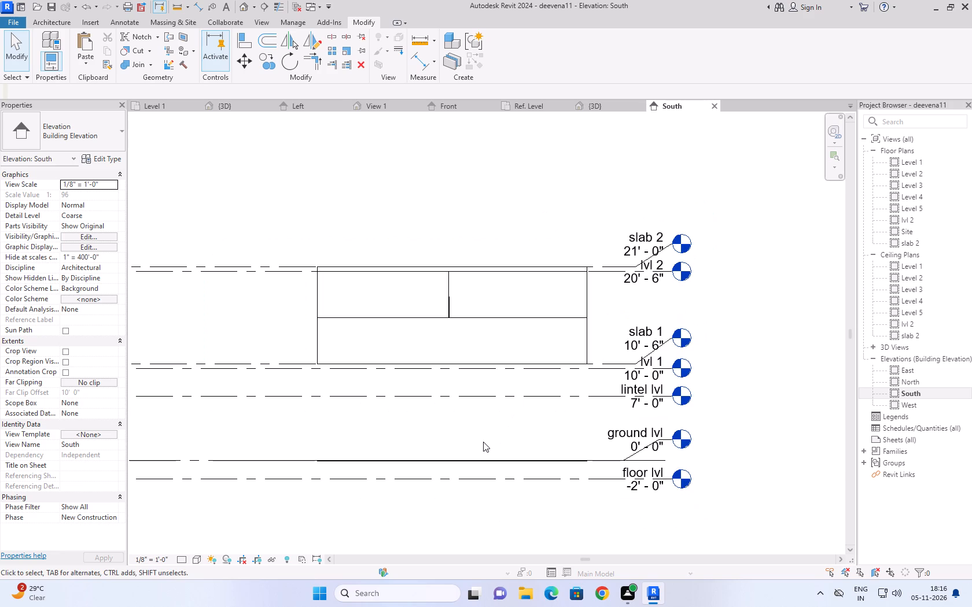
middle_drag(486, 436, 729, 397)
scroll(729, 397, down, 3)
middle_drag(719, 398, 716, 398)
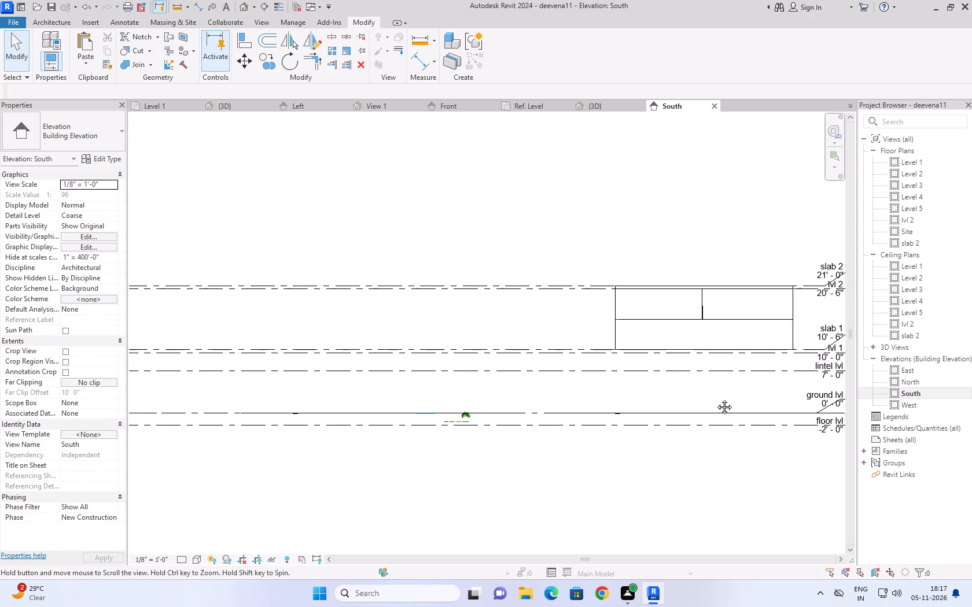
middle_drag(716, 398, 554, 420)
Add a level offset 10' above lvl 2 by picking the lvl 2 line.
scroll(554, 418, up, 1)
scroll(648, 248, up, 3)
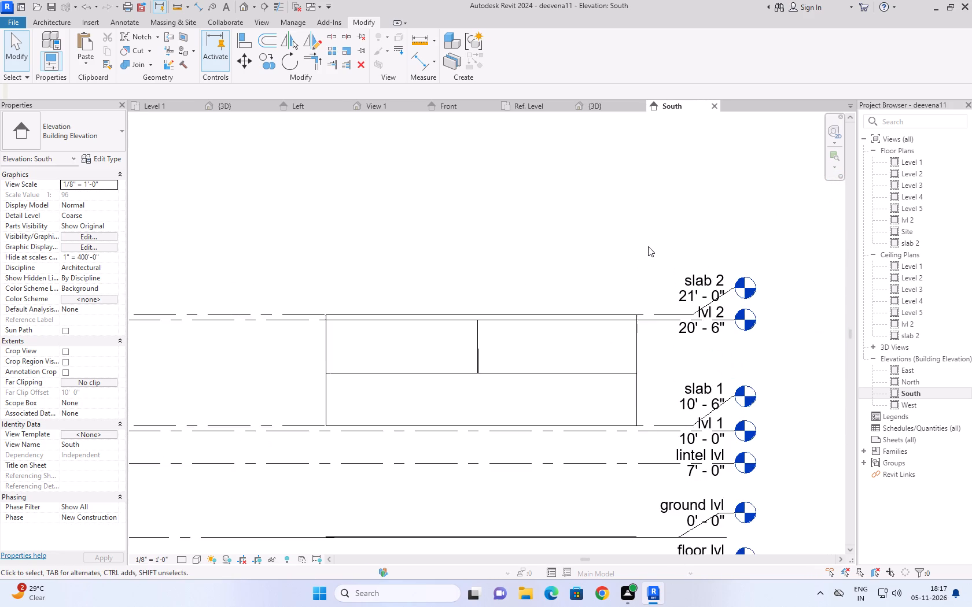
middle_drag(648, 246, 622, 302)
text(ll)
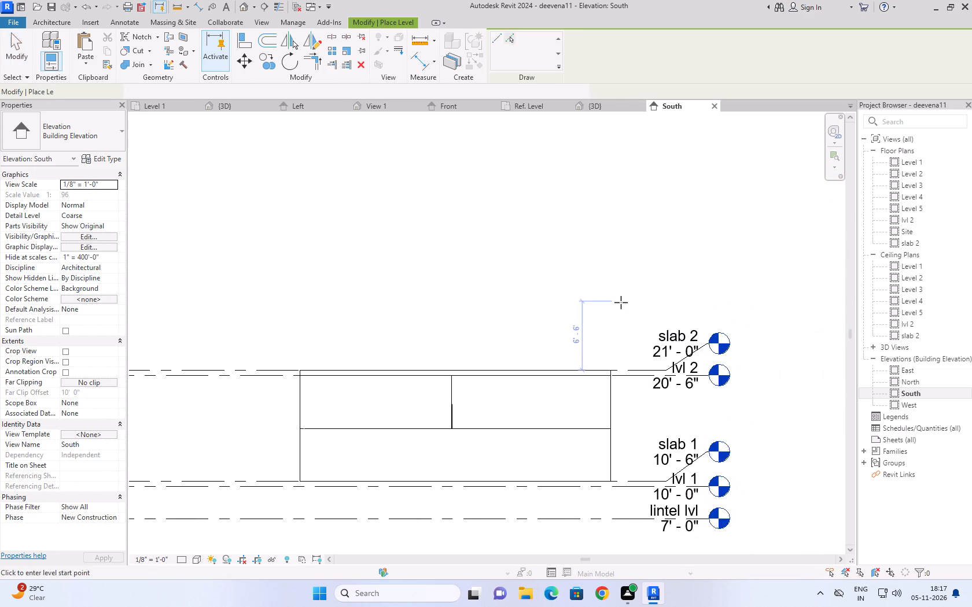
click(511, 37)
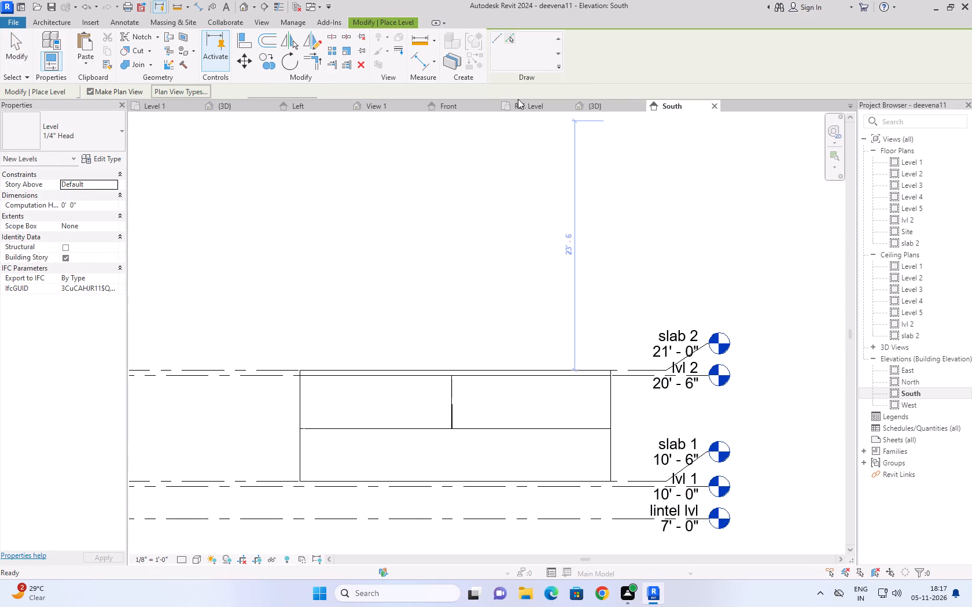
drag(290, 90, 242, 99)
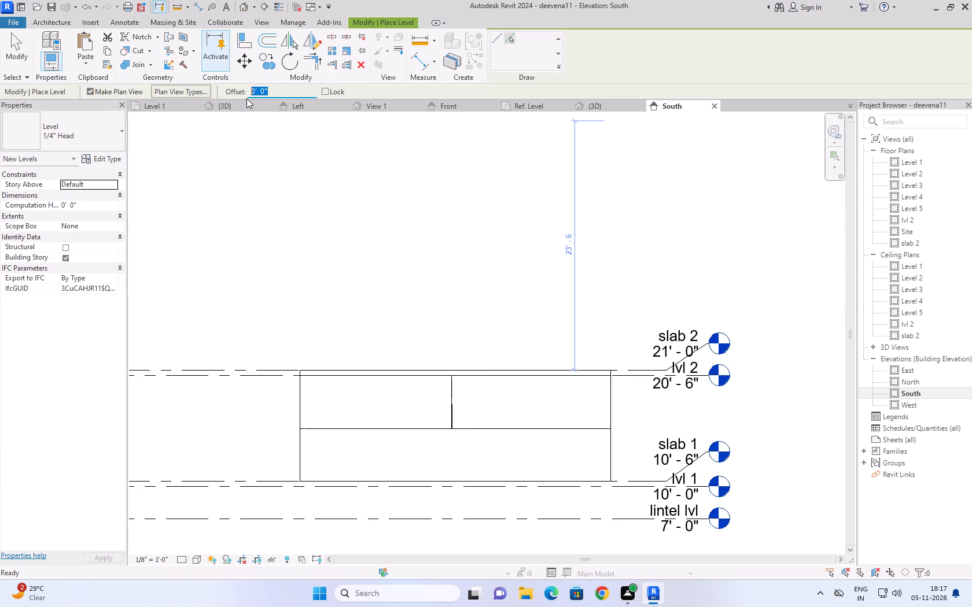
text(10)
key(apostrophe)
key(Return)
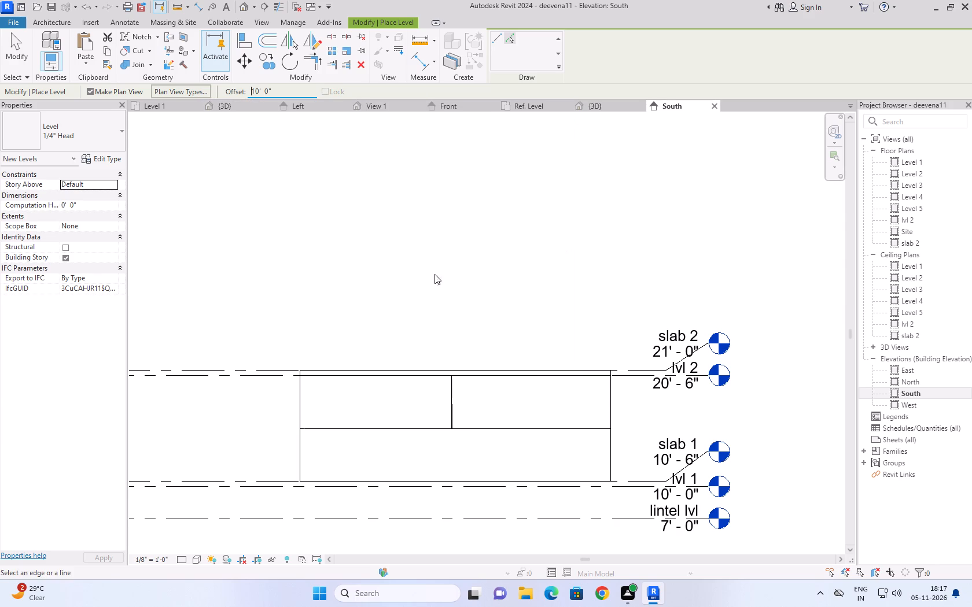
click(621, 375)
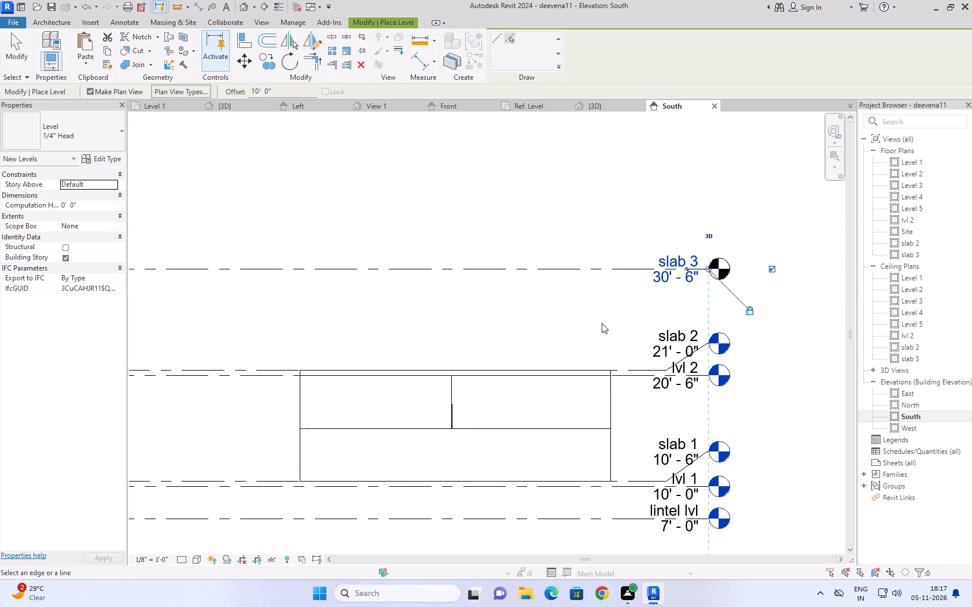
Add another level offset 6" above the new 30' - 6" level.
drag(281, 89, 231, 84)
key(6)
key(shift+quotedbl)
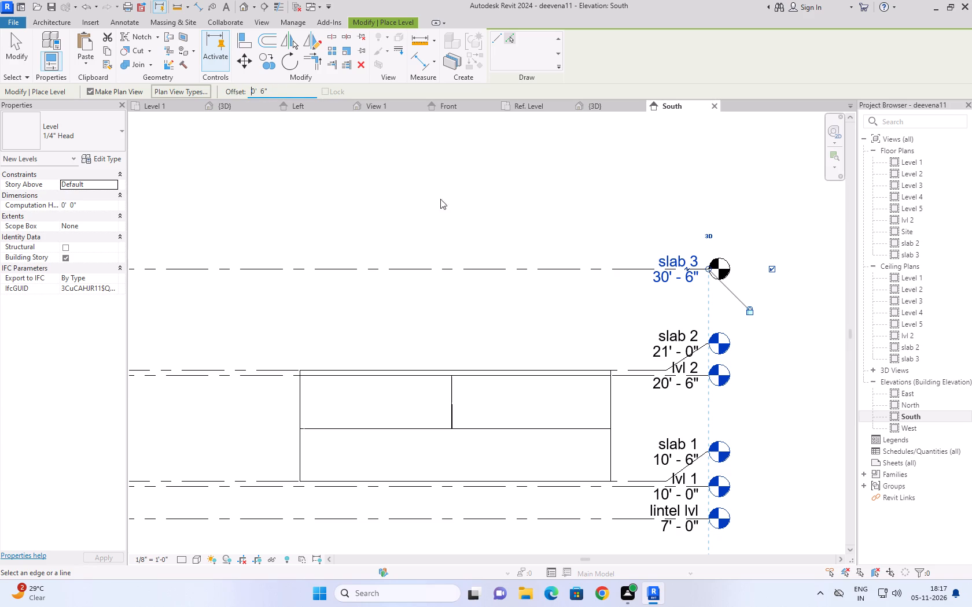
click(593, 269)
scroll(645, 219, up, 3)
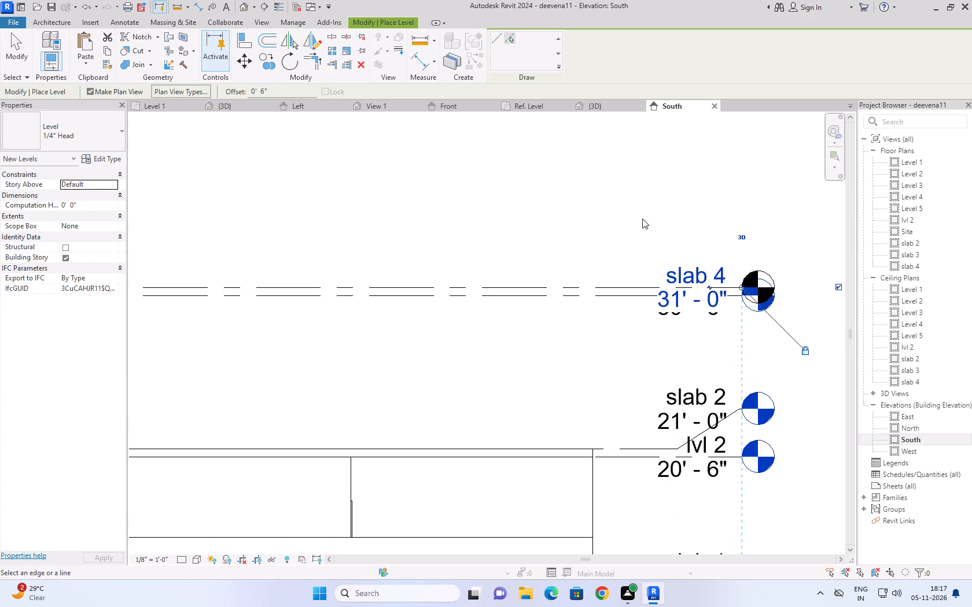
key(Escape)
key(Escape)
Add an elbow to the 31' - 0" level's line and reposition its label clear above the 30' - 6" label.
middle_drag(717, 243, 672, 278)
scroll(645, 302, up, 3)
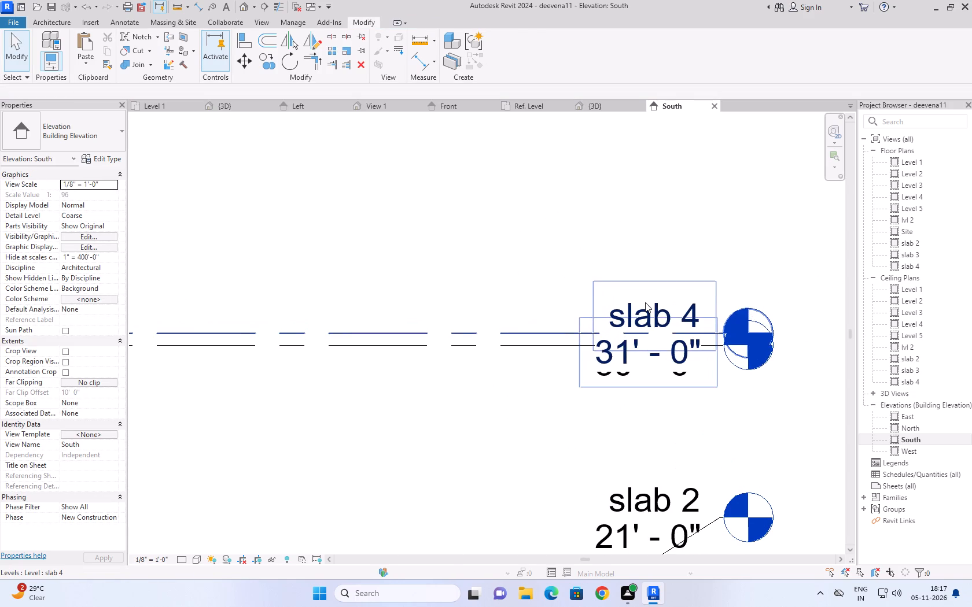
click(636, 303)
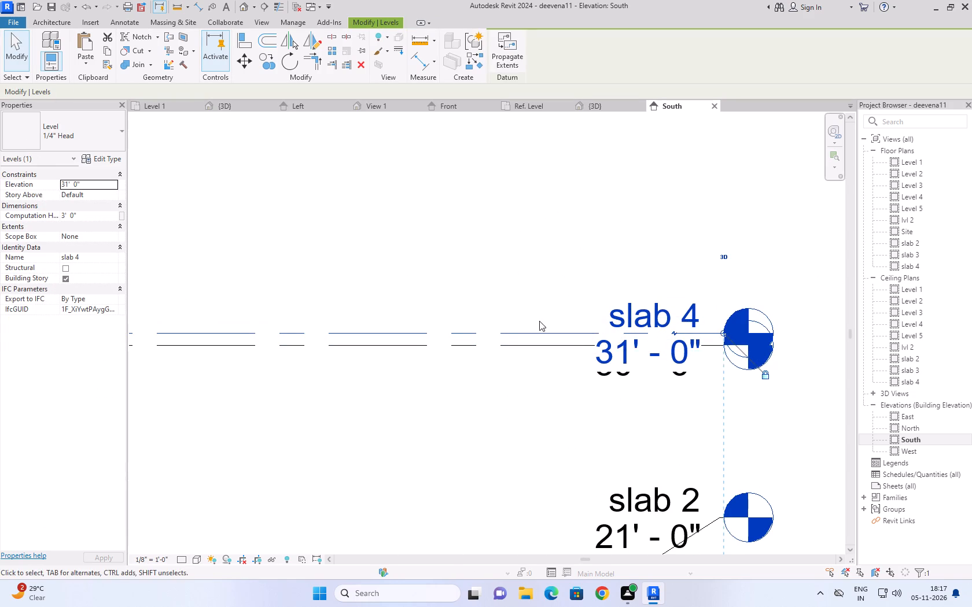
click(673, 332)
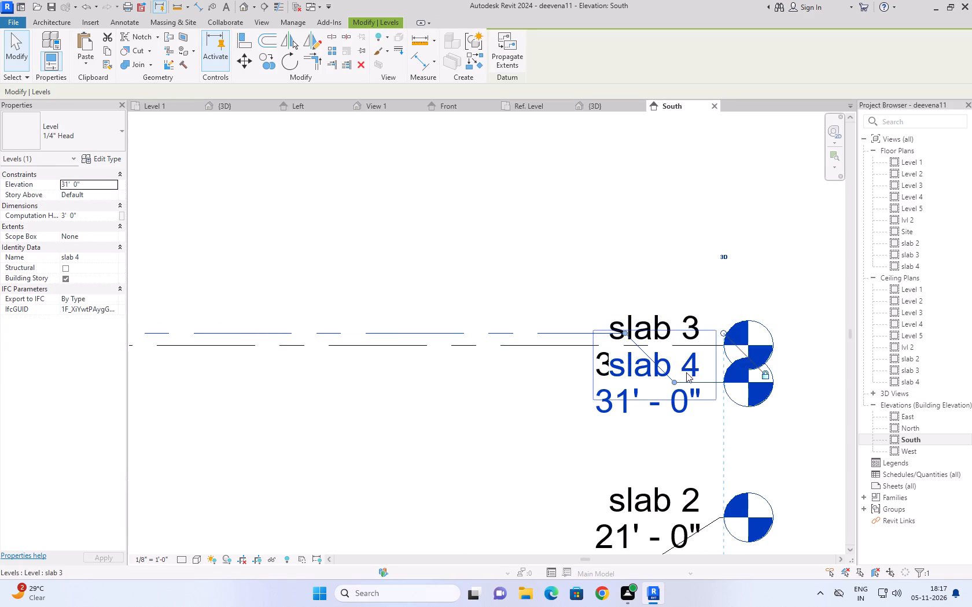
drag(674, 382, 713, 250)
click(450, 201)
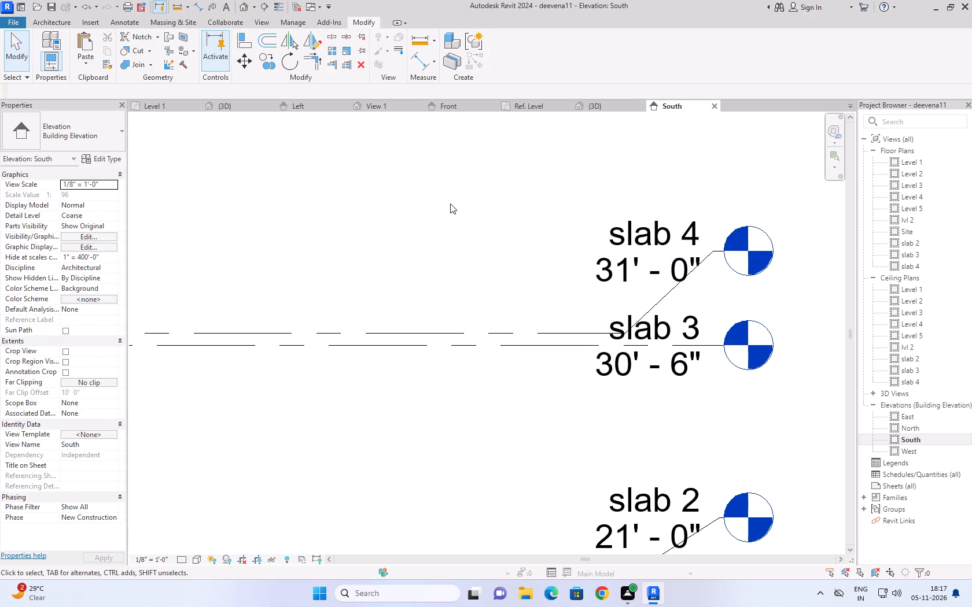
Rename the level at 30' - 6" as lvl 3, renaming its corresponding views too.
double_click(698, 324)
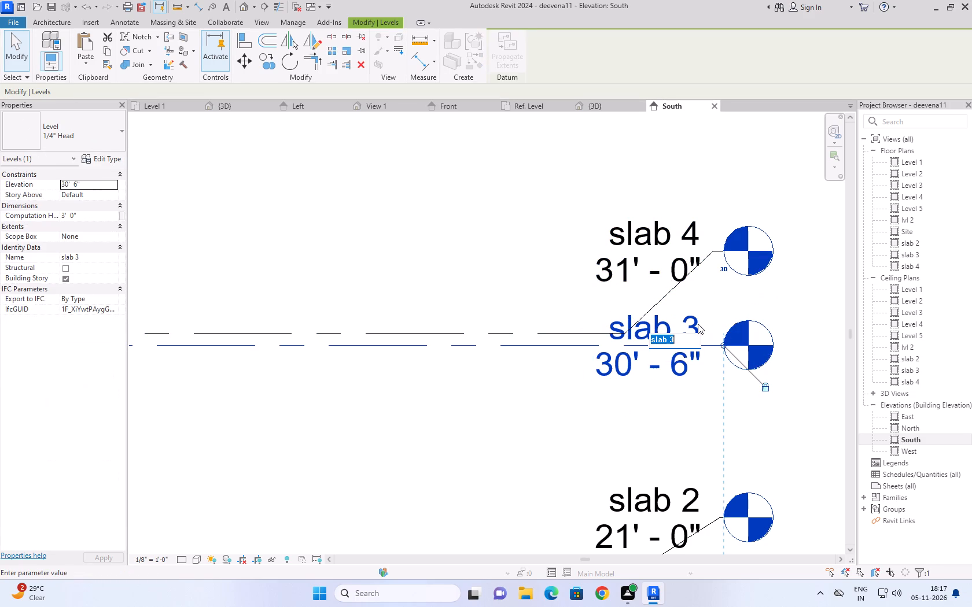
text(lvl)
key(space)
scroll(509, 231, down, 5)
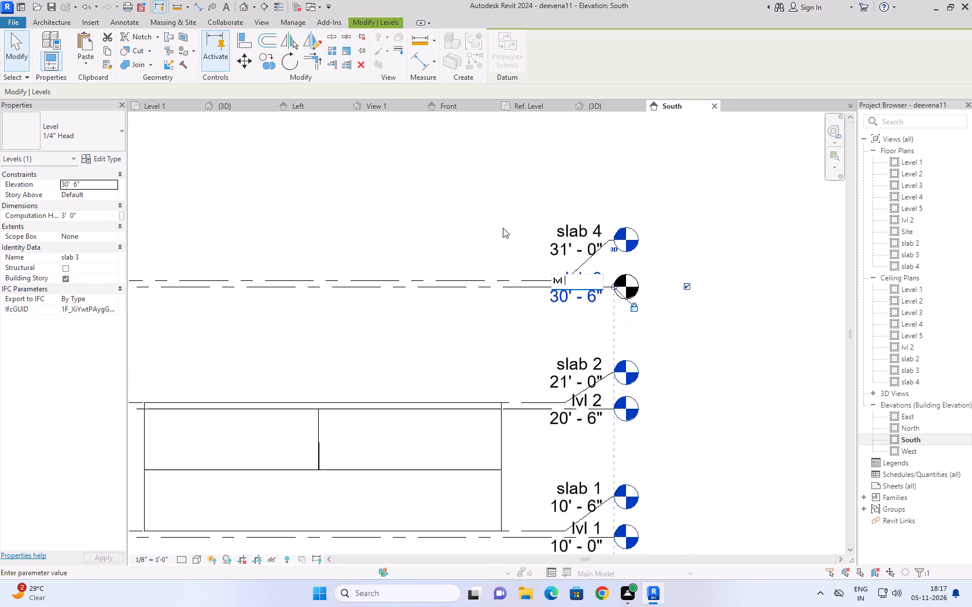
scroll(501, 230, up, 2)
key(3)
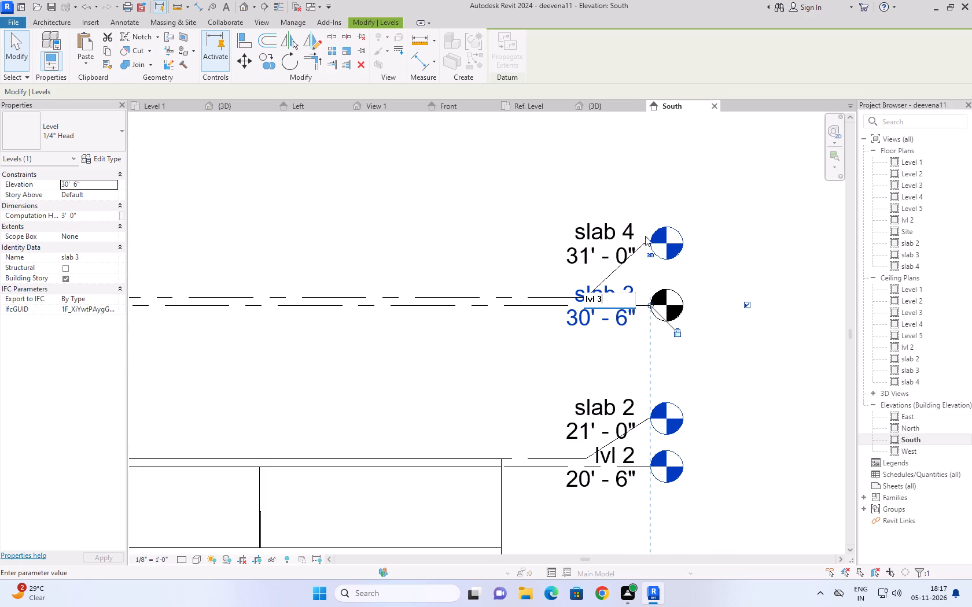
click(676, 192)
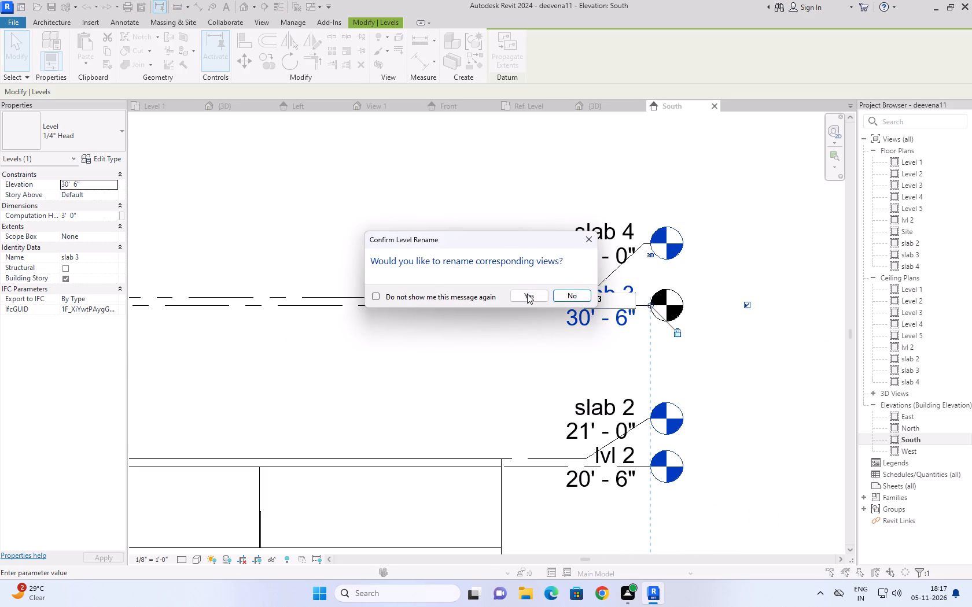
click(526, 294)
Rename the topmost level, at 31' - 0", as slab 3, renaming its corresponding views too.
scroll(491, 216, up, 4)
middle_drag(552, 232, 500, 247)
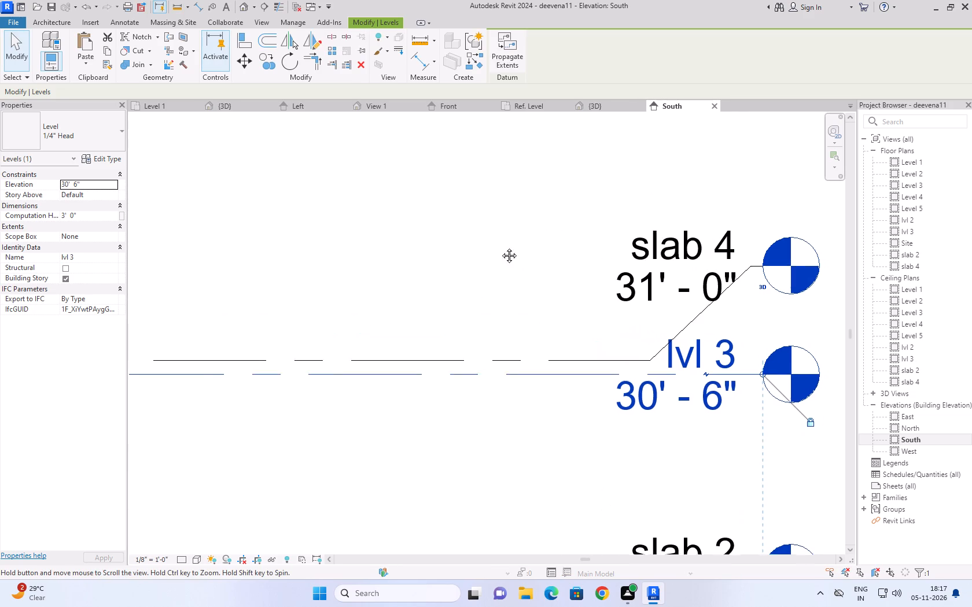
middle_drag(500, 247, 405, 264)
double_click(593, 268)
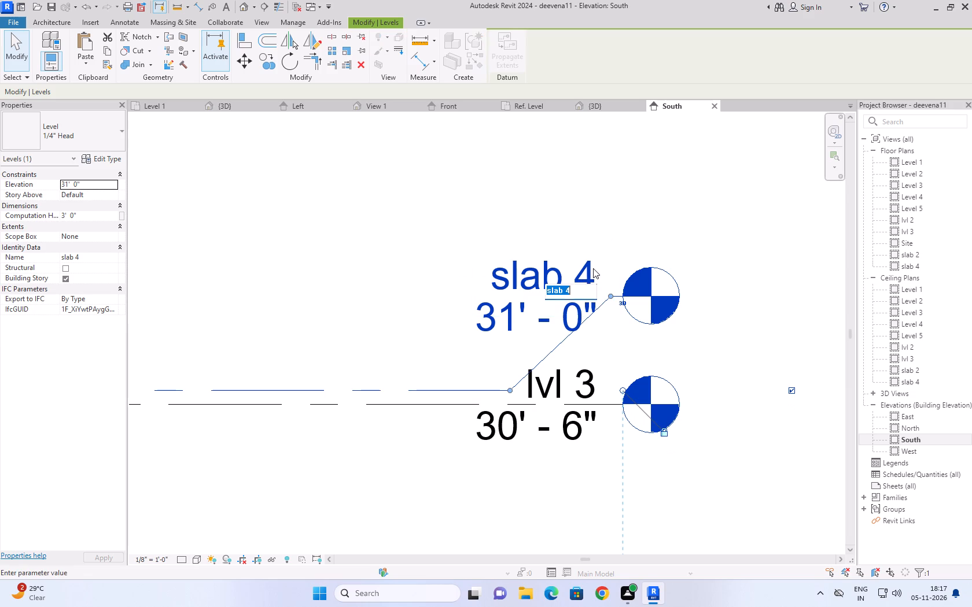
click(573, 288)
click(573, 288)
key(3)
click(605, 182)
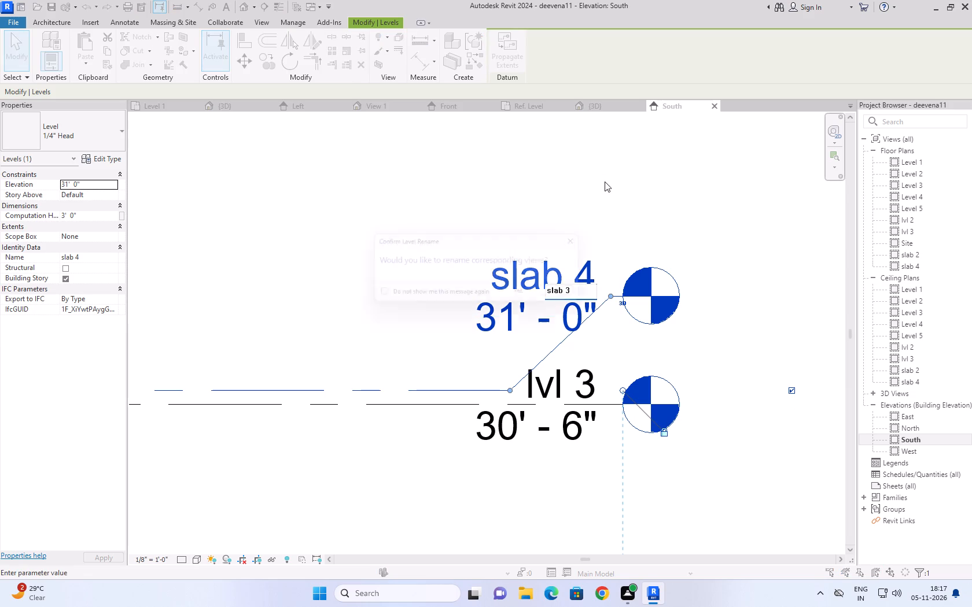
click(532, 296)
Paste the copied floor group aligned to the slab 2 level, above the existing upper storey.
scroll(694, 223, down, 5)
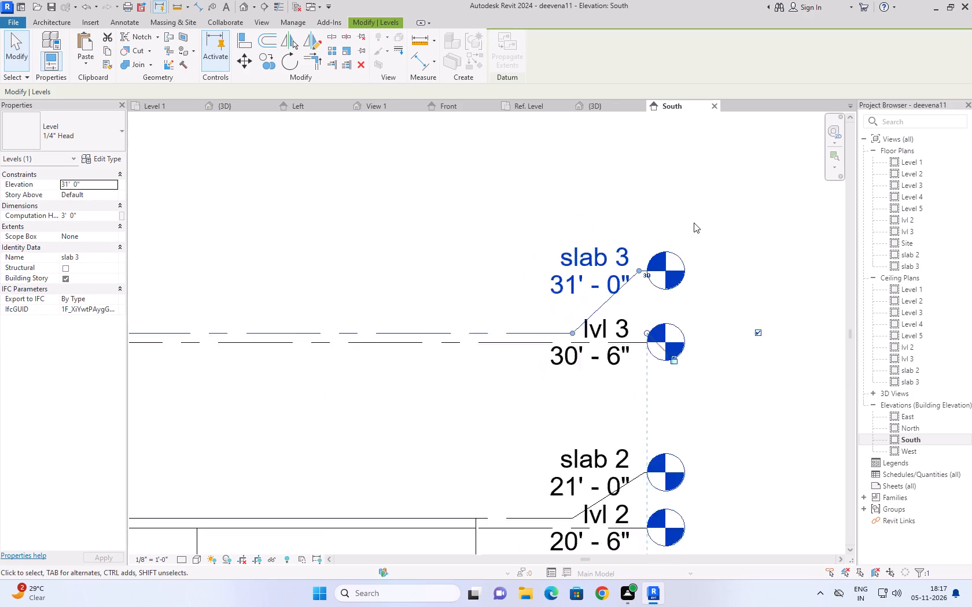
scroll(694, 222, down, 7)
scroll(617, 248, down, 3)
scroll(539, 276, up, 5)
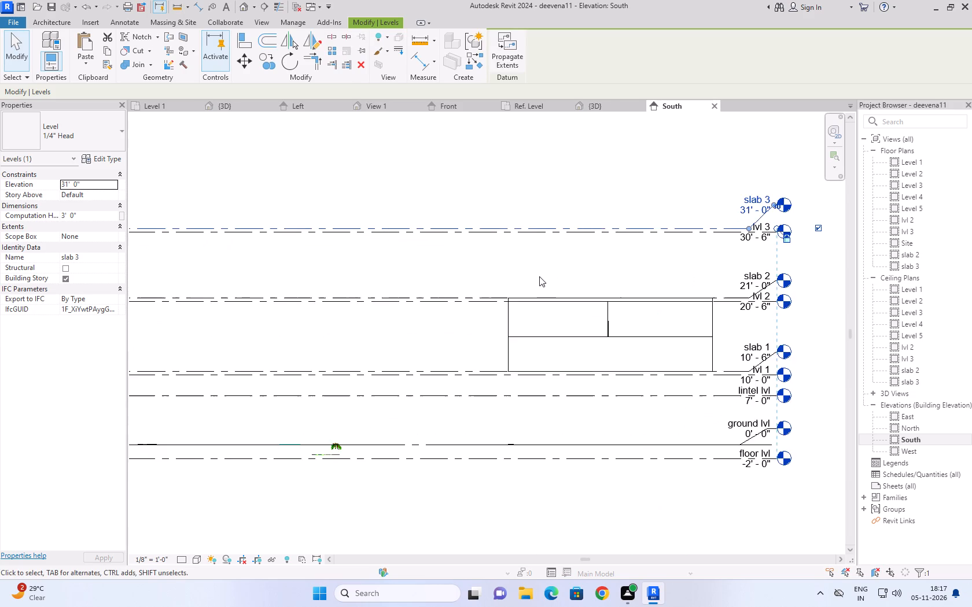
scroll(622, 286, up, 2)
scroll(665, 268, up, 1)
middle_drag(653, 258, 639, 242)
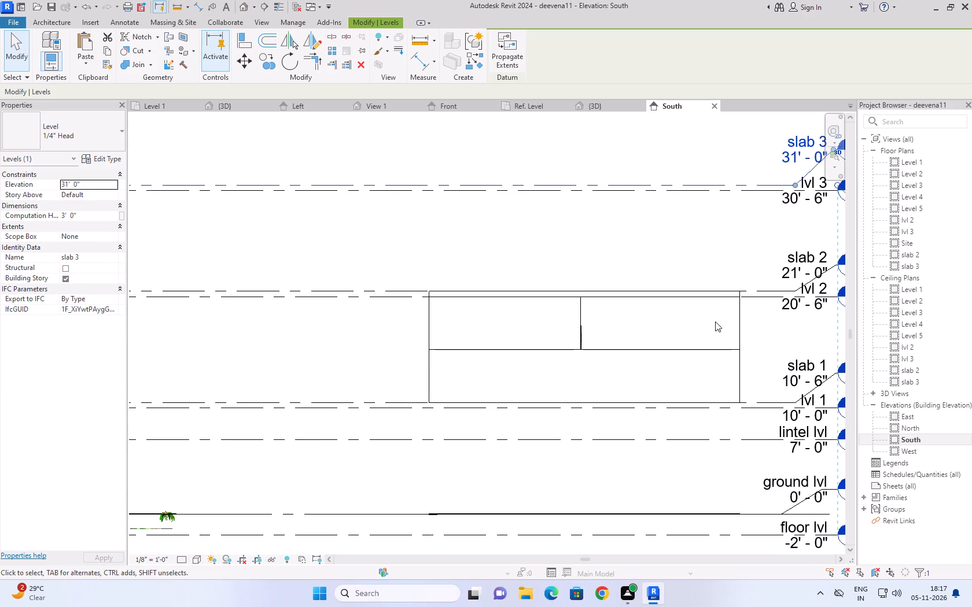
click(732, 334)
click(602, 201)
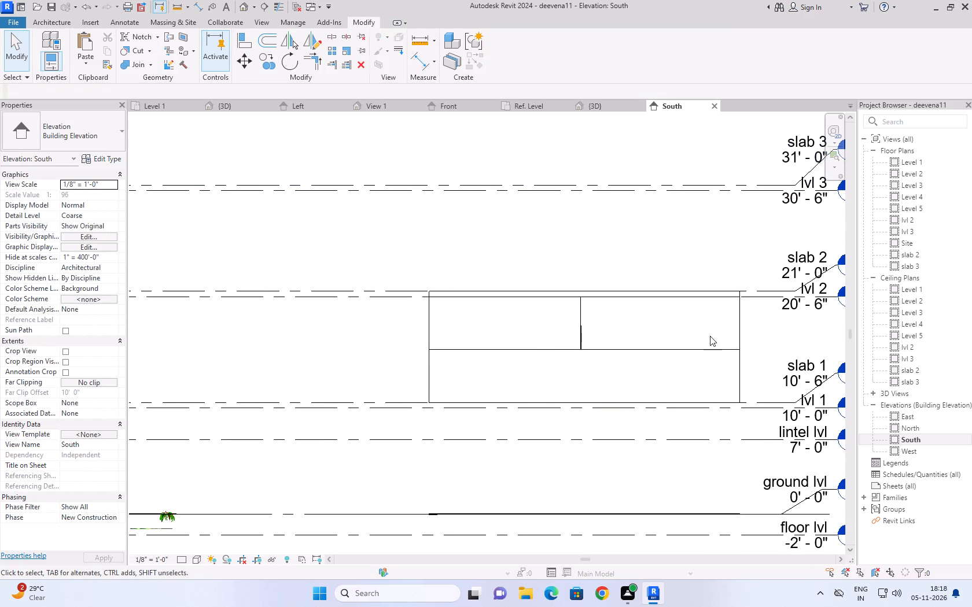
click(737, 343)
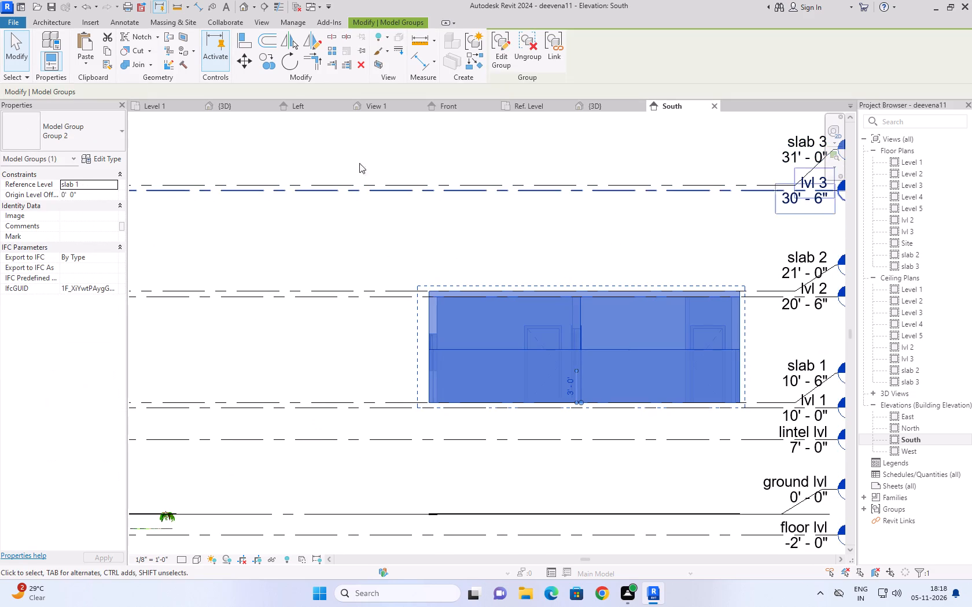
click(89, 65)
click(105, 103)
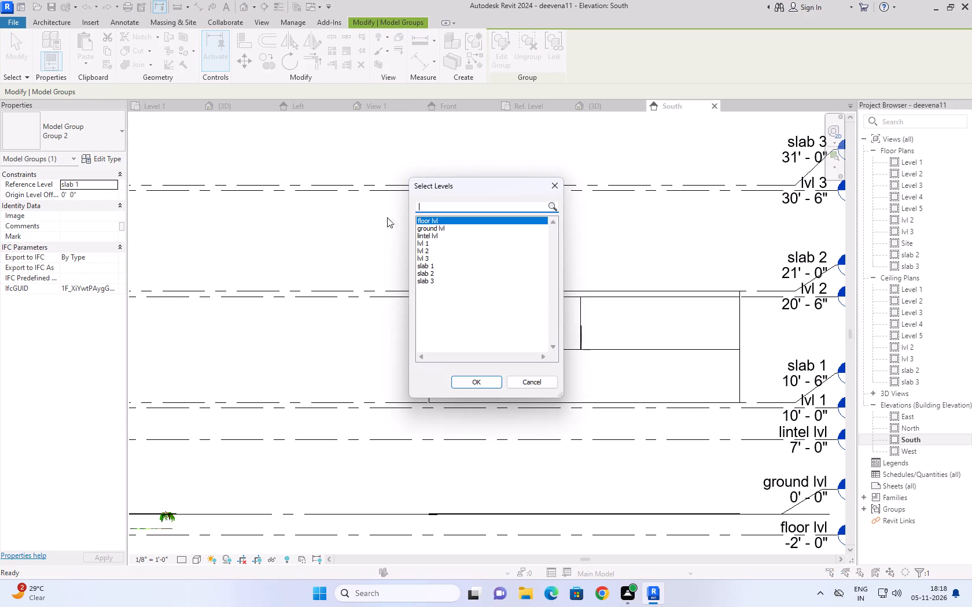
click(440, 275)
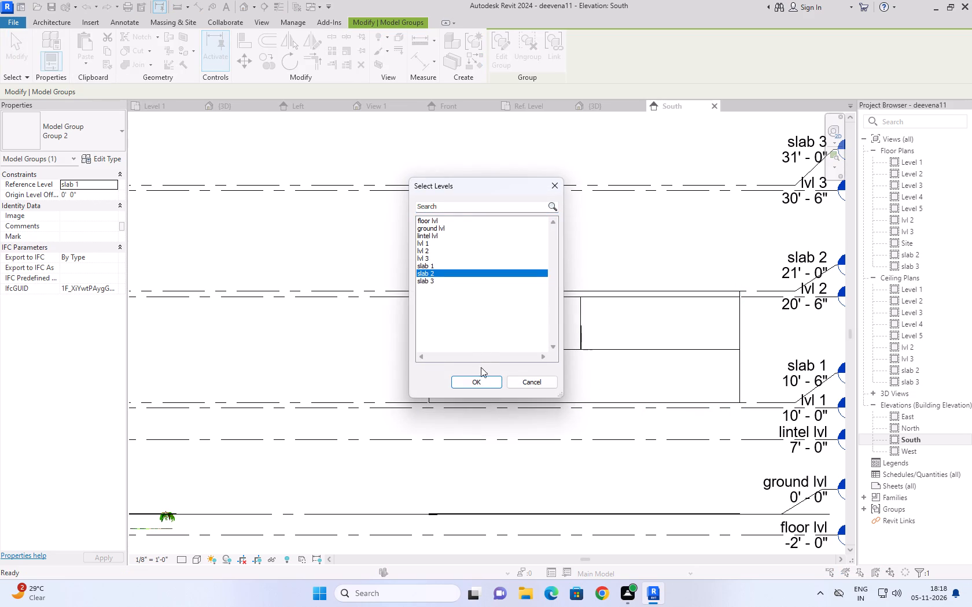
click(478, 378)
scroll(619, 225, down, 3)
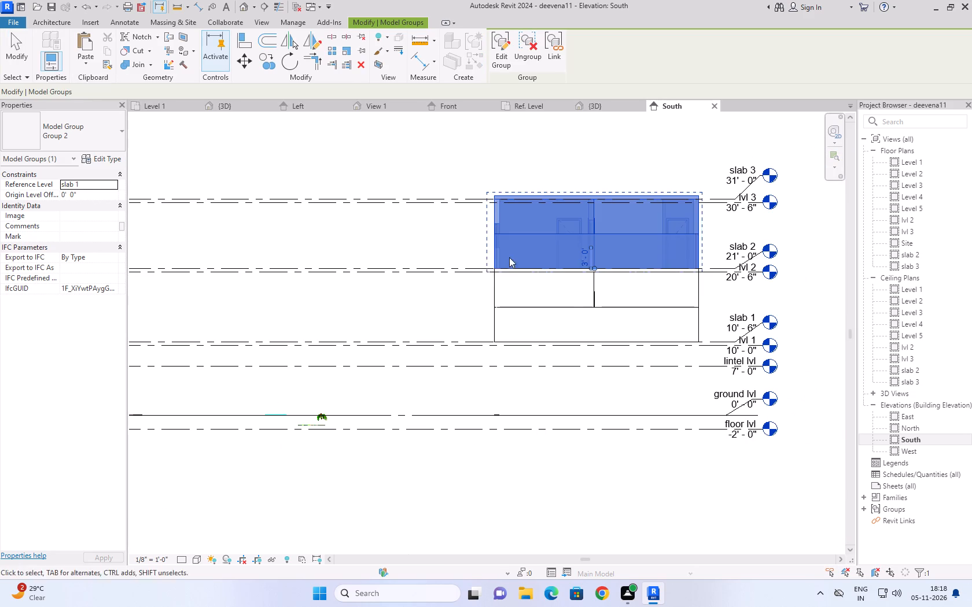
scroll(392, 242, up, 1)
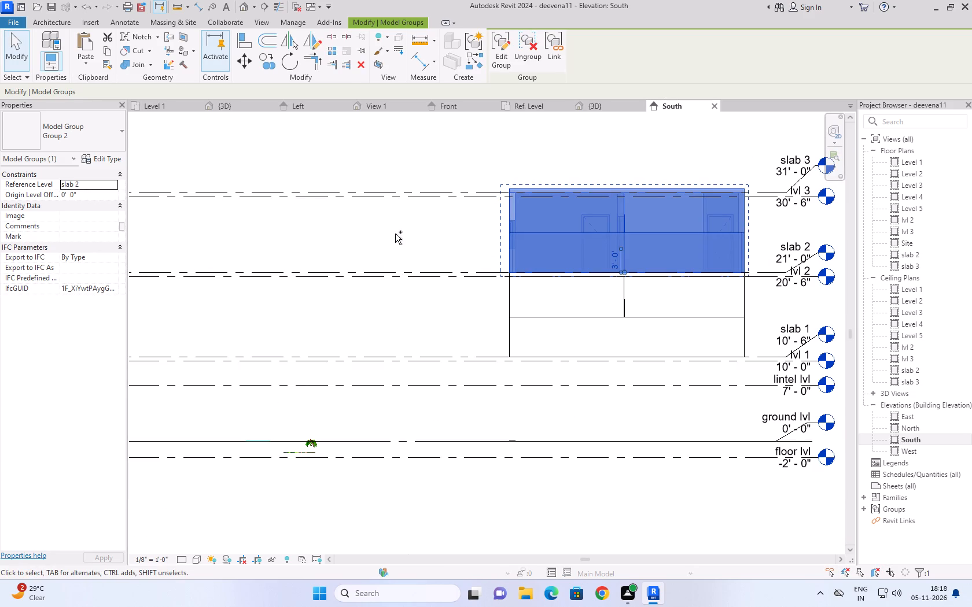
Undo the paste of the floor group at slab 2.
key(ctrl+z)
Cut the top-floor group sitting at slab 1 and paste it aligned to the slab 2 level.
click(429, 323)
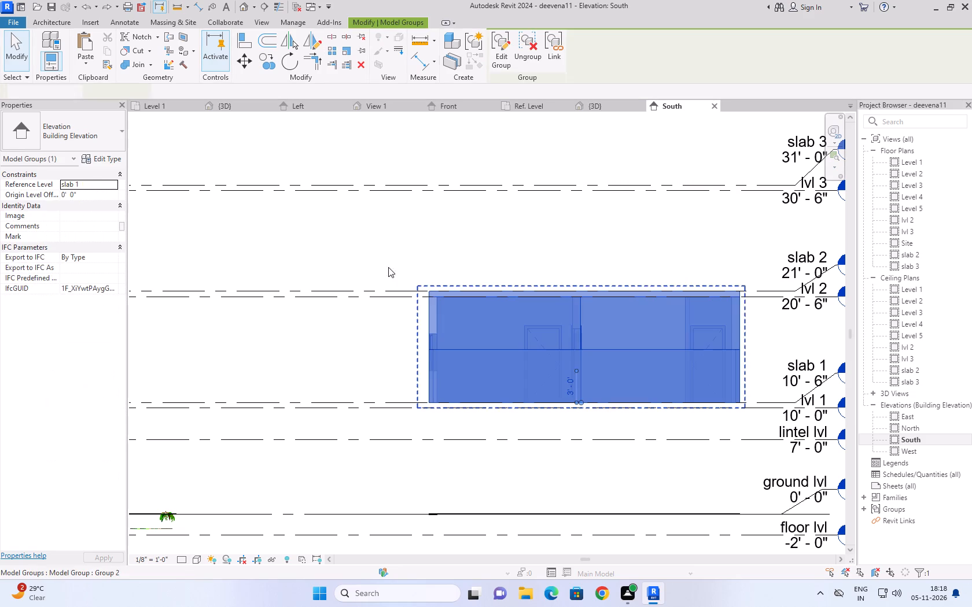
click(107, 36)
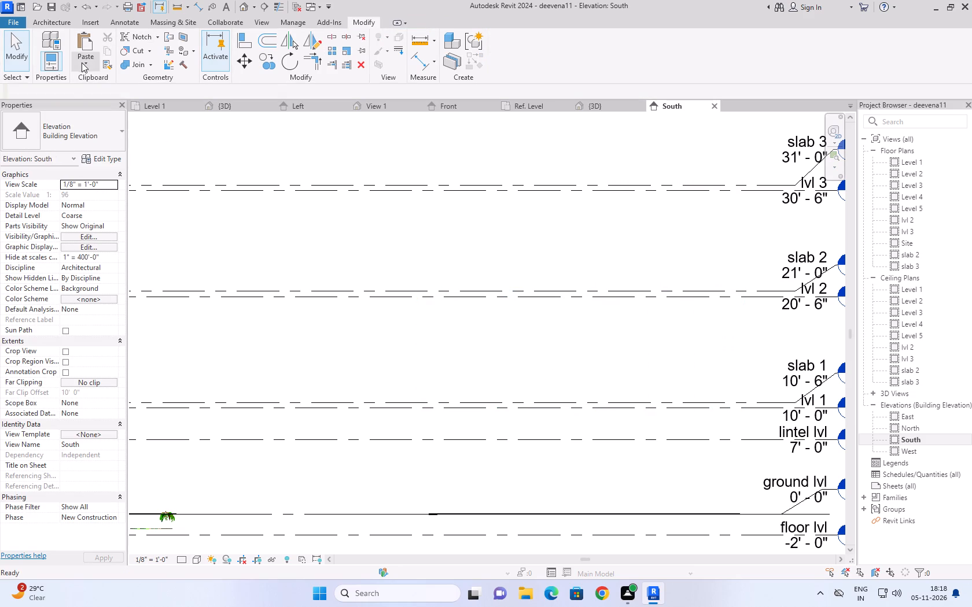
click(82, 62)
click(122, 105)
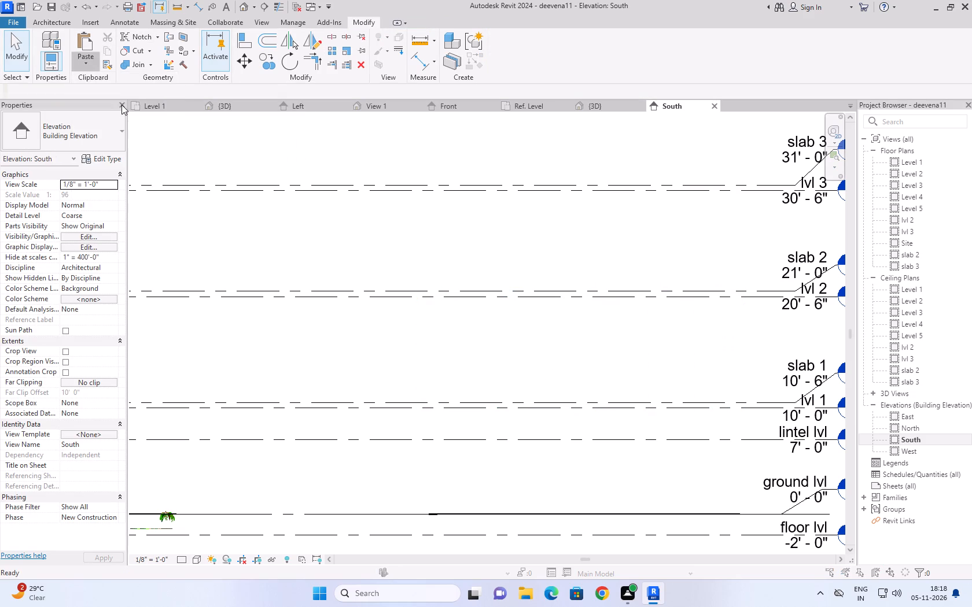
click(437, 271)
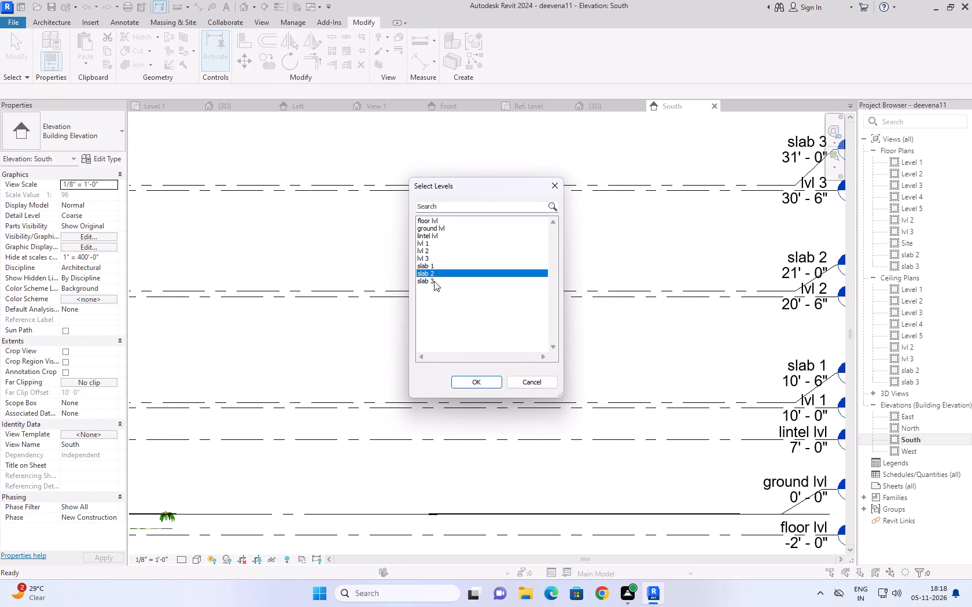
click(459, 377)
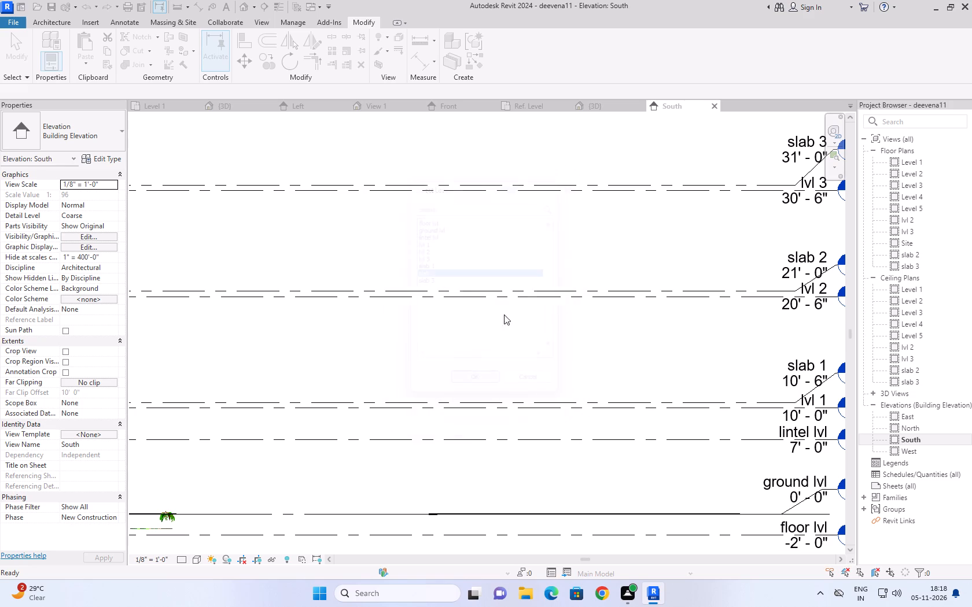
Align the pasted top-floor group's left wall edge with the left outer wall edge of the storeys below in the south elevation.
scroll(588, 218, down, 4)
middle_drag(443, 223, 794, 270)
scroll(794, 270, down, 2)
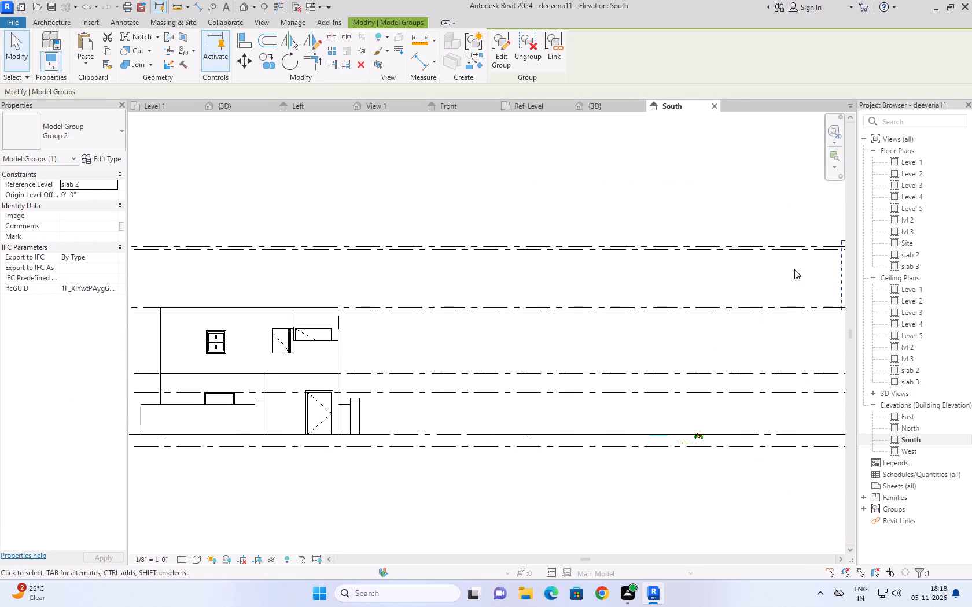
click(241, 40)
scroll(313, 302, up, 3)
click(318, 315)
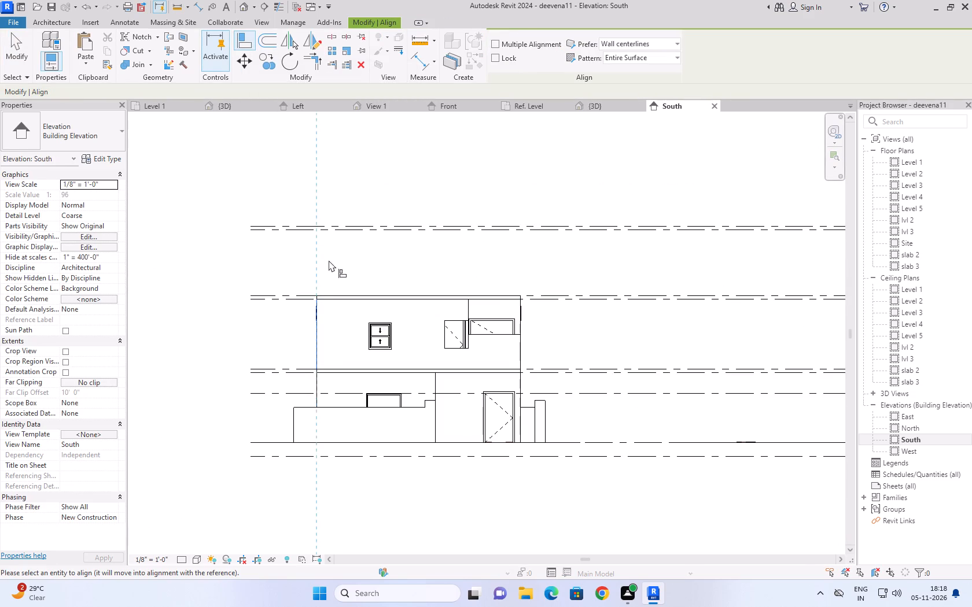
scroll(327, 260, down, 5)
middle_drag(554, 279, 358, 307)
scroll(572, 269, up, 3)
scroll(482, 282, up, 2)
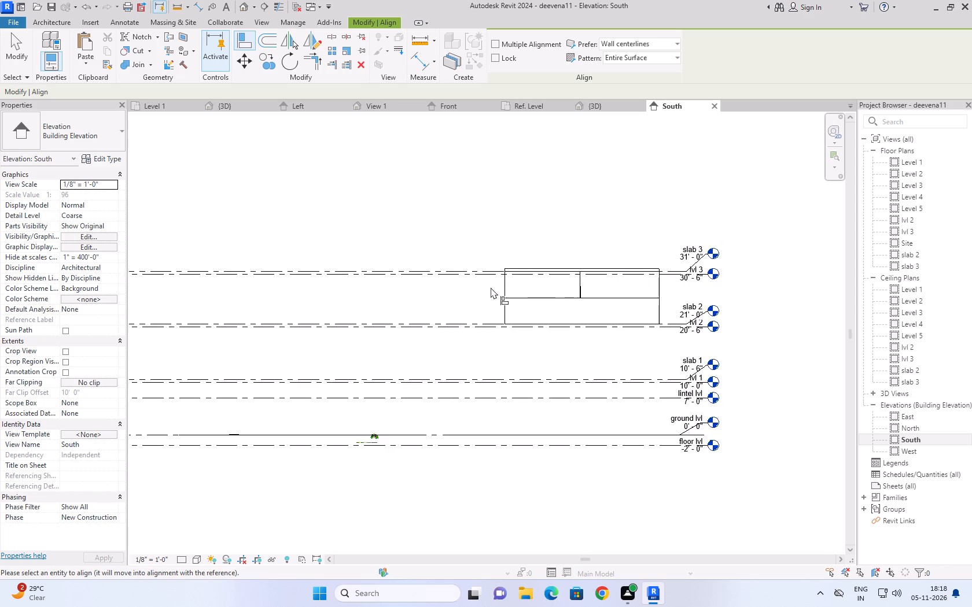
scroll(491, 287, up, 4)
click(519, 277)
scroll(419, 295, down, 9)
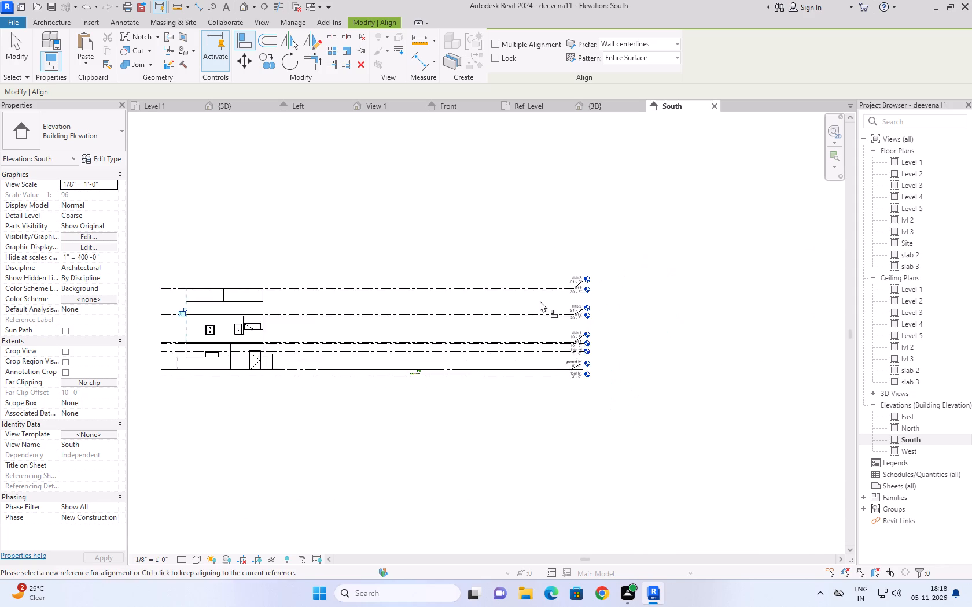
scroll(540, 301, down, 4)
scroll(364, 279, up, 8)
middle_drag(253, 261, 484, 208)
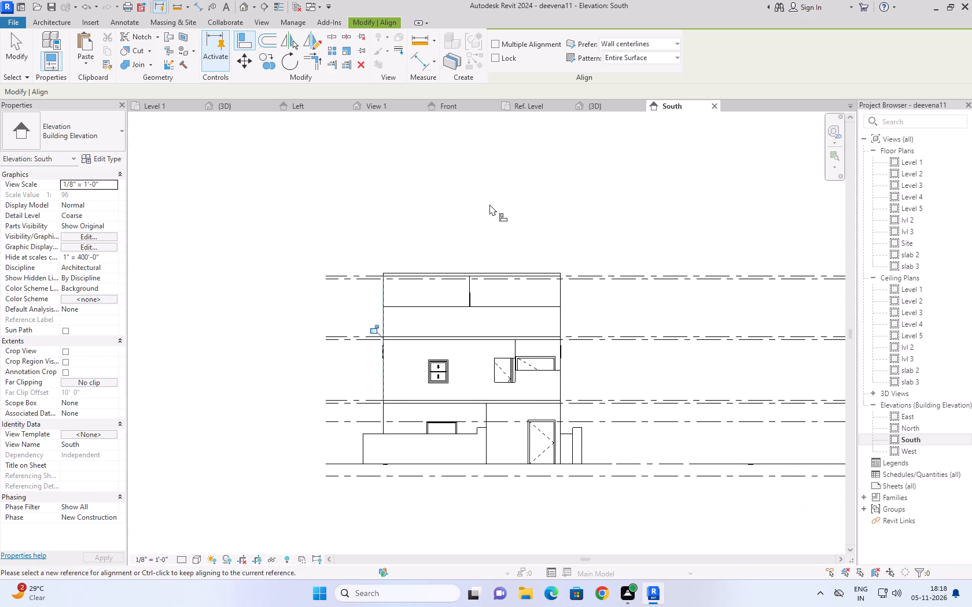
key(Escape)
key(Escape)
key(Escape)
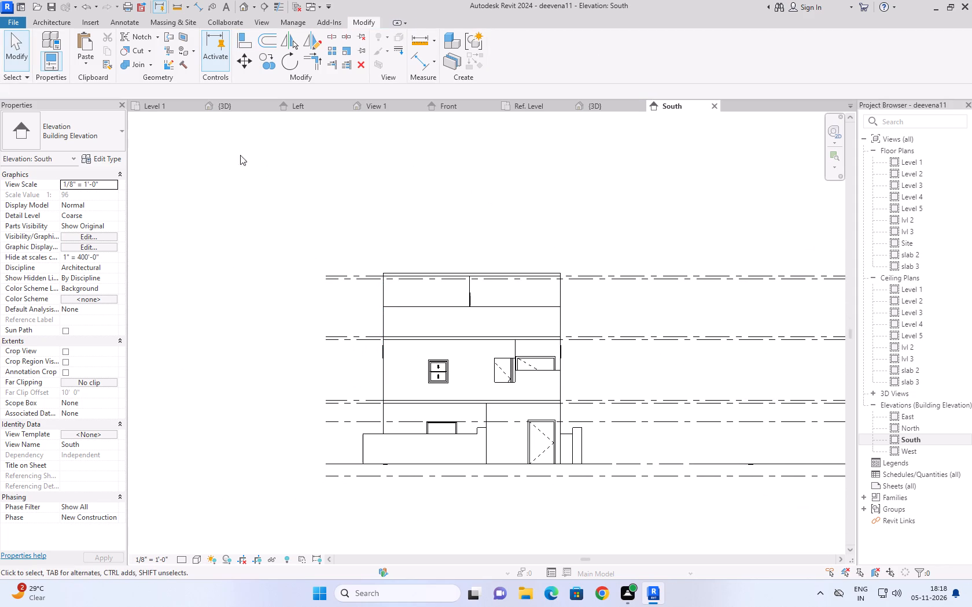
Examine the stacked three-storey house in the 3D view, from the front and the right side.
click(235, 108)
scroll(274, 342, down, 3)
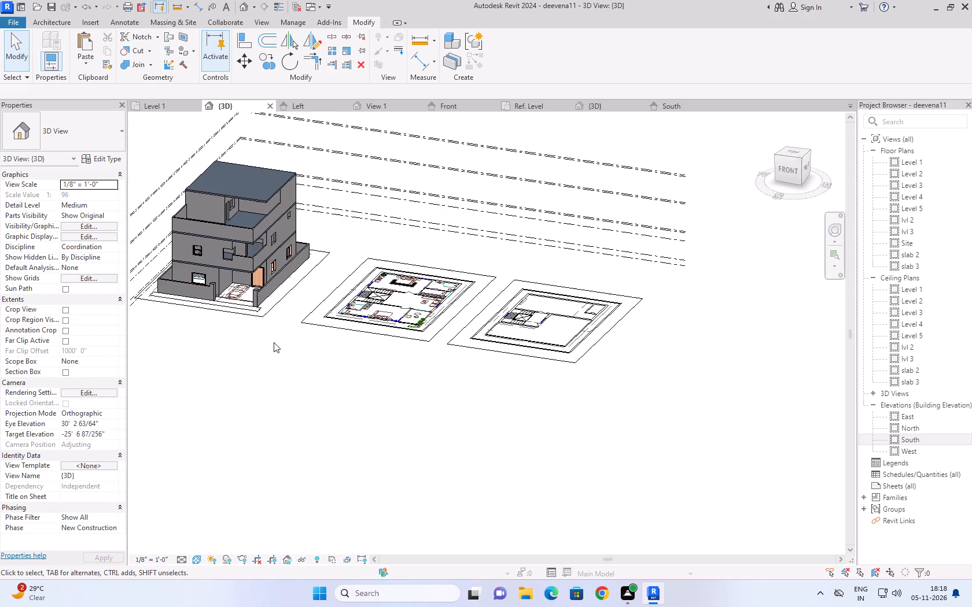
scroll(288, 346, up, 1)
shift+middle_drag(291, 342, 263, 343)
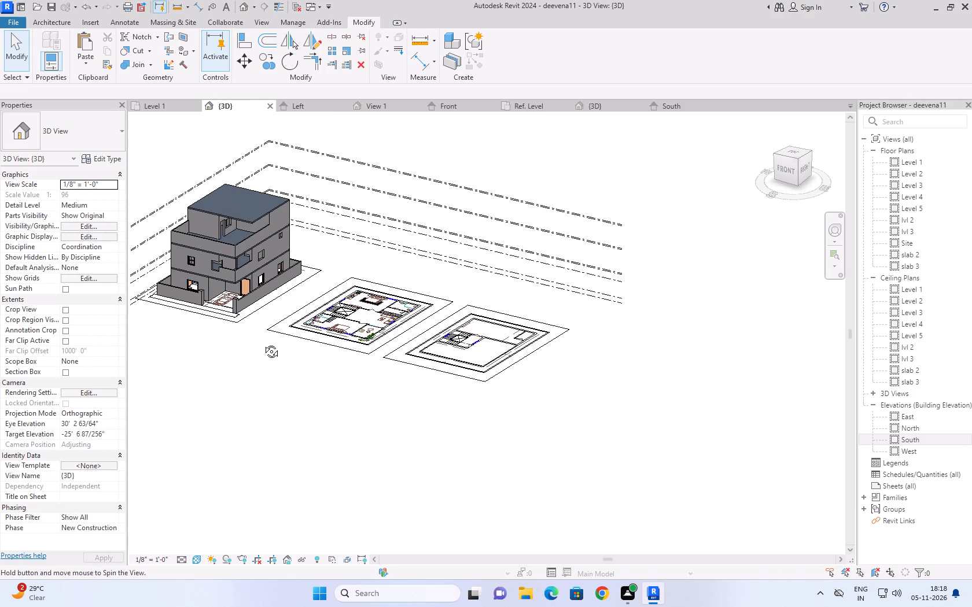
scroll(439, 295, down, 3)
scroll(263, 171, up, 5)
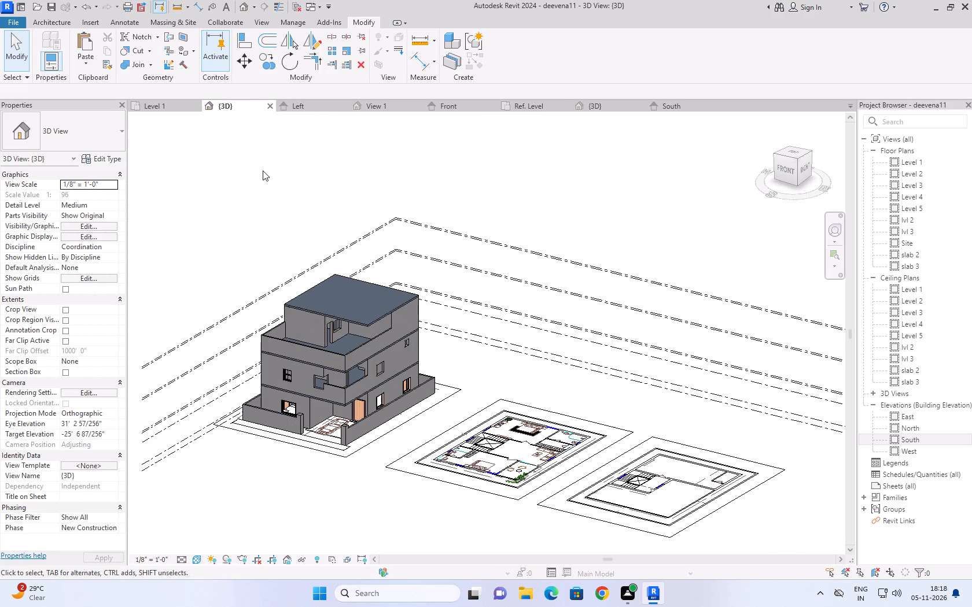
shift+scroll(335, 504, up, 1)
shift+middle_drag(327, 504, 288, 497)
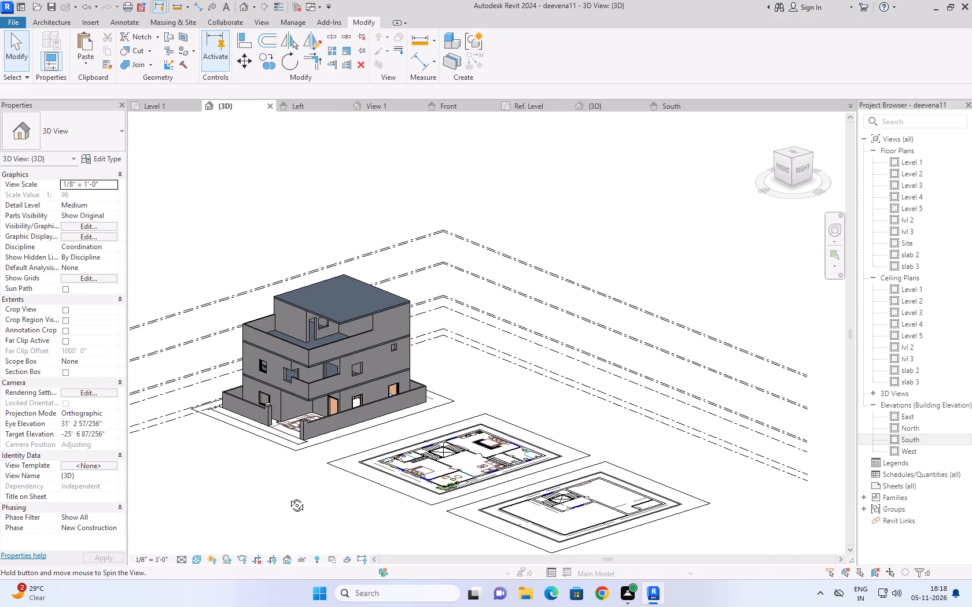
shift+middle_drag(288, 497, 321, 470)
shift+scroll(316, 470, up, 1)
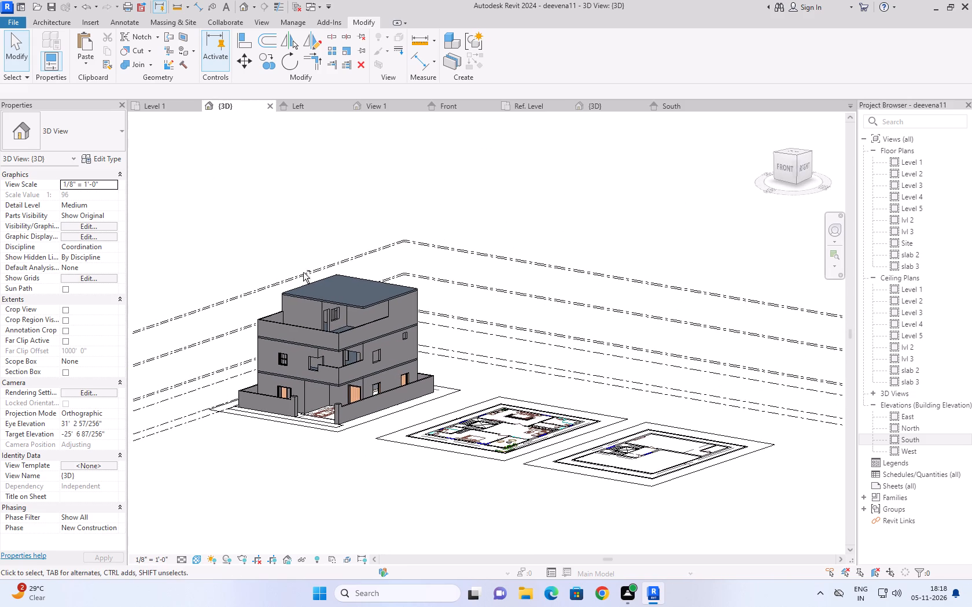
scroll(281, 245, up, 2)
scroll(322, 408, up, 3)
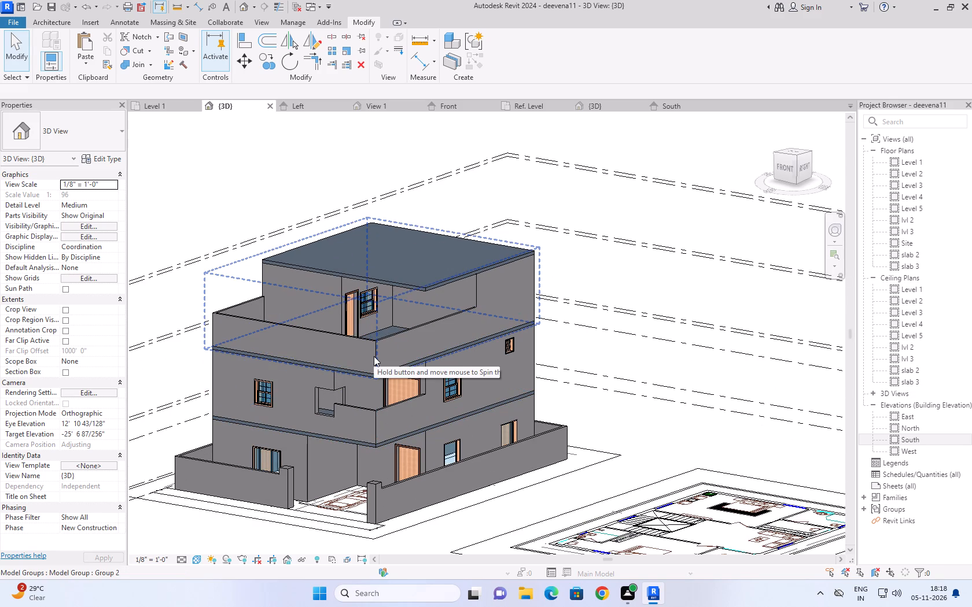
Edit the top-floor group (Group 2), deleting the three low parapet walls around its open terrace, and finish the group edit.
click(374, 356)
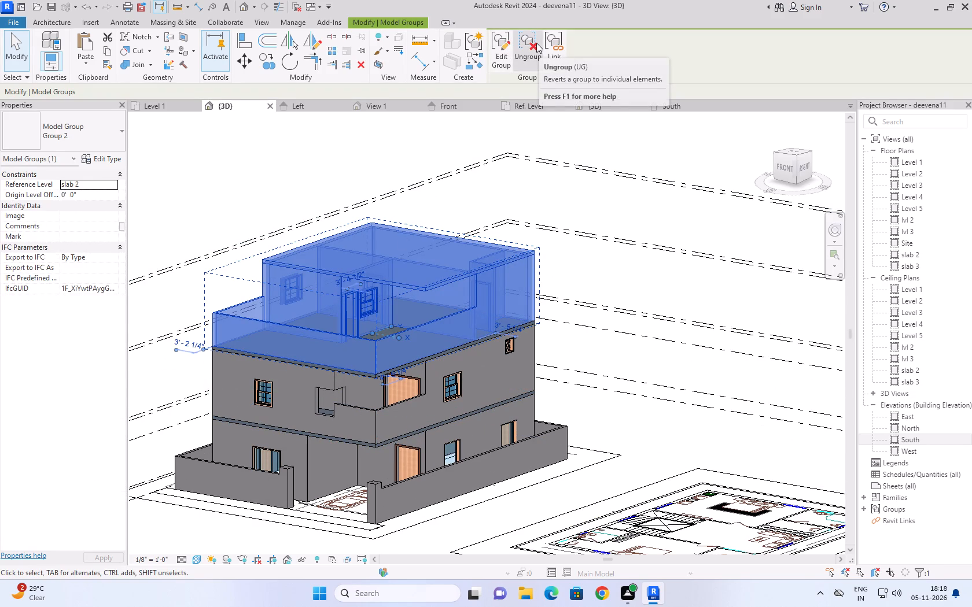
click(498, 44)
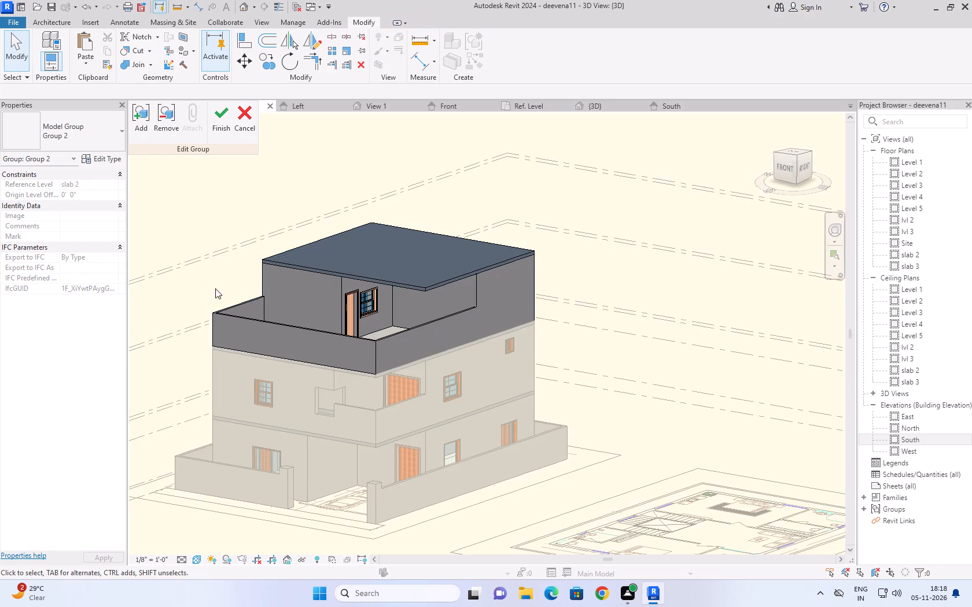
scroll(287, 303, up, 4)
click(244, 311)
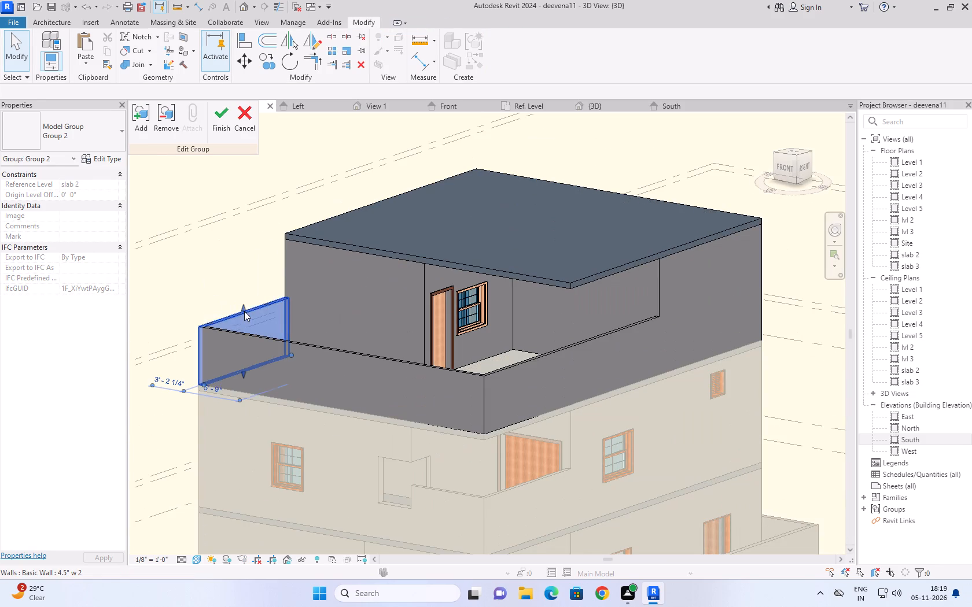
key(Delete)
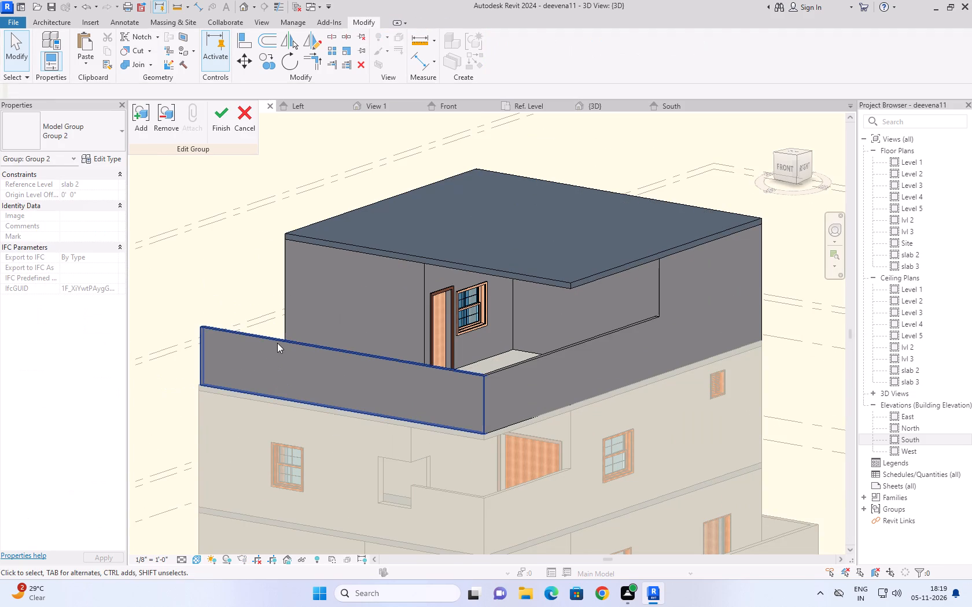
click(278, 341)
key(Delete)
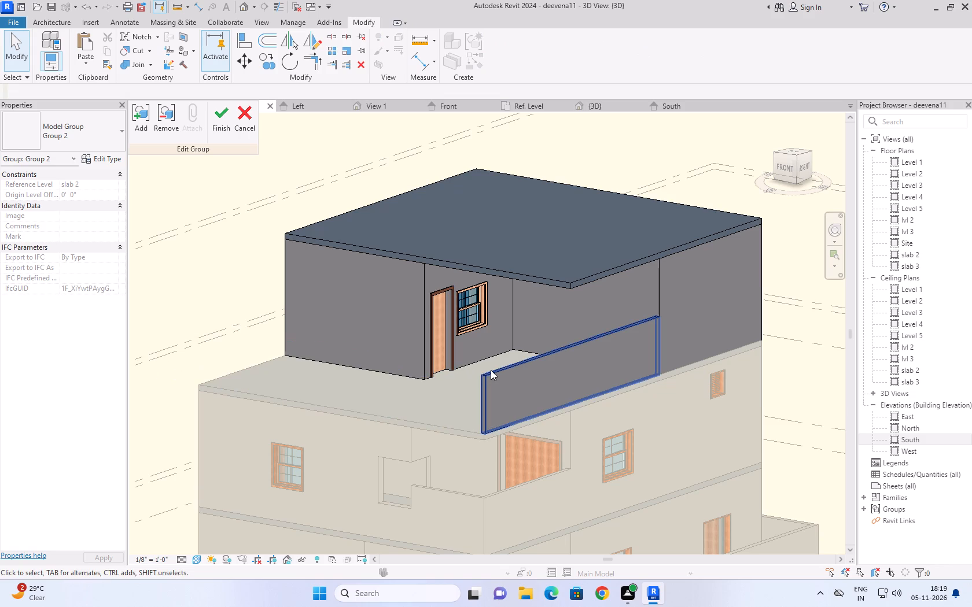
click(491, 370)
key(Delete)
scroll(190, 245, down, 3)
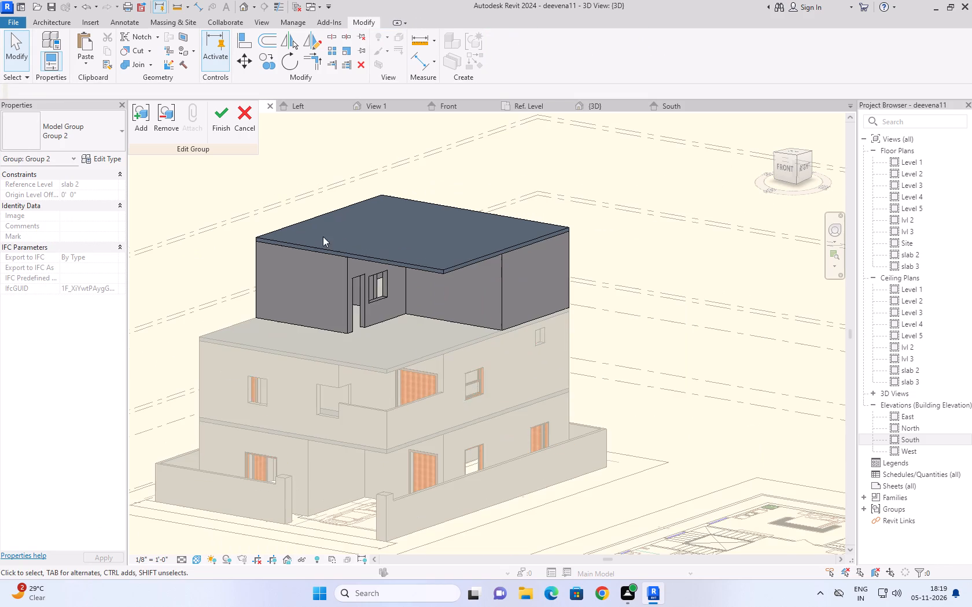
click(217, 120)
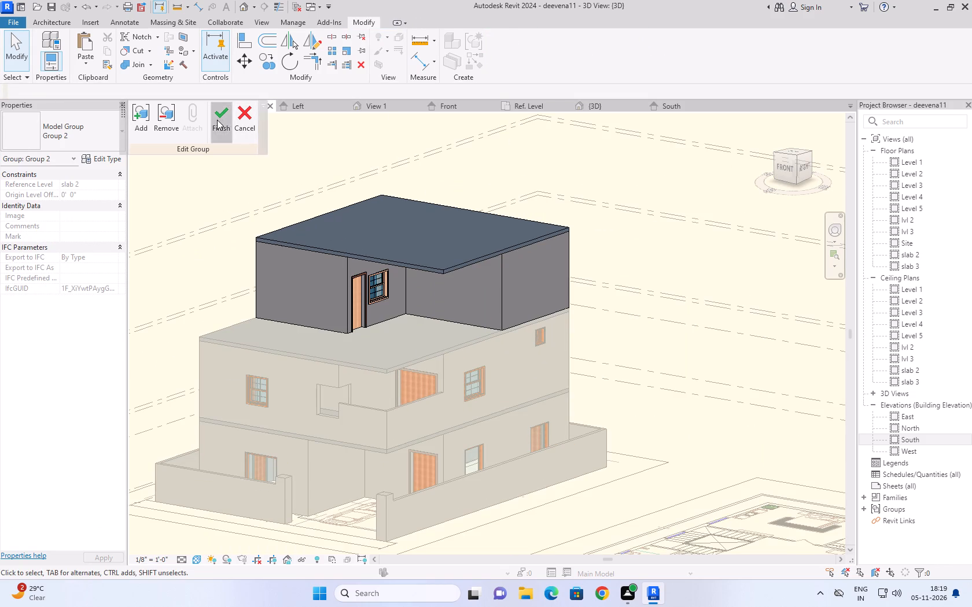
click(216, 162)
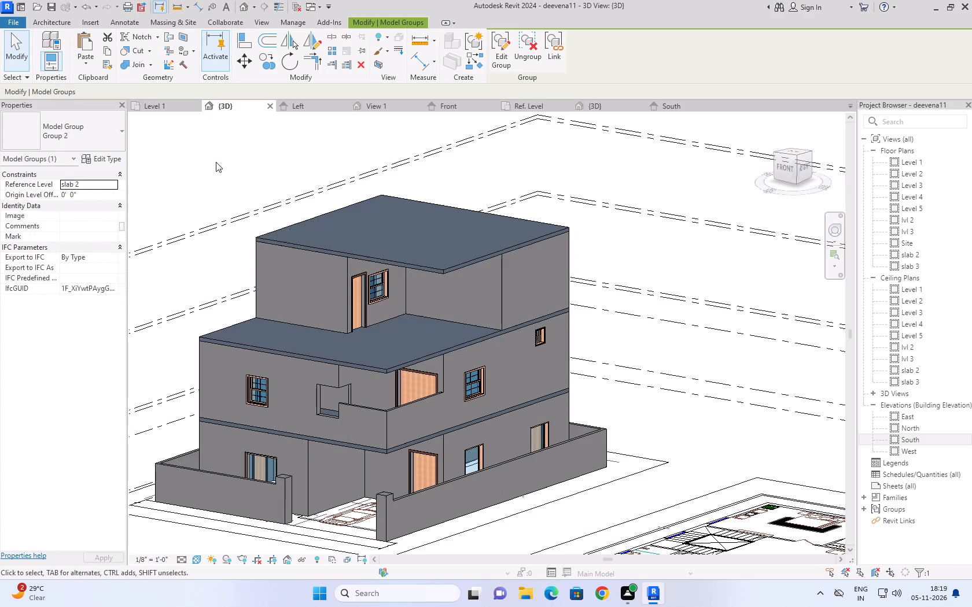
Open the middle-floor group (Group 1) for editing and remove the balcony's right-side parapet wall from the group.
scroll(216, 162, down, 3)
middle_drag(223, 166, 373, 202)
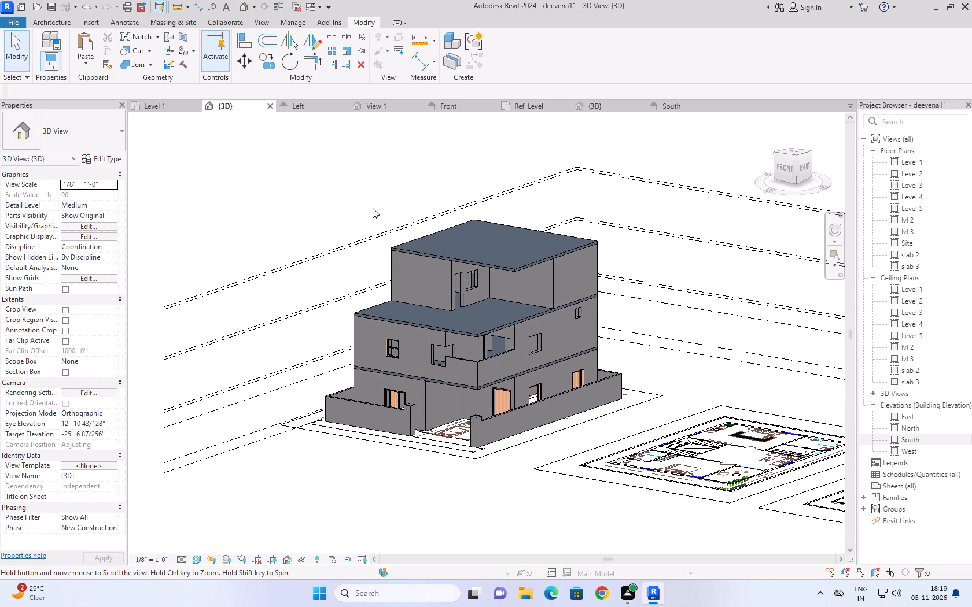
scroll(520, 338, up, 3)
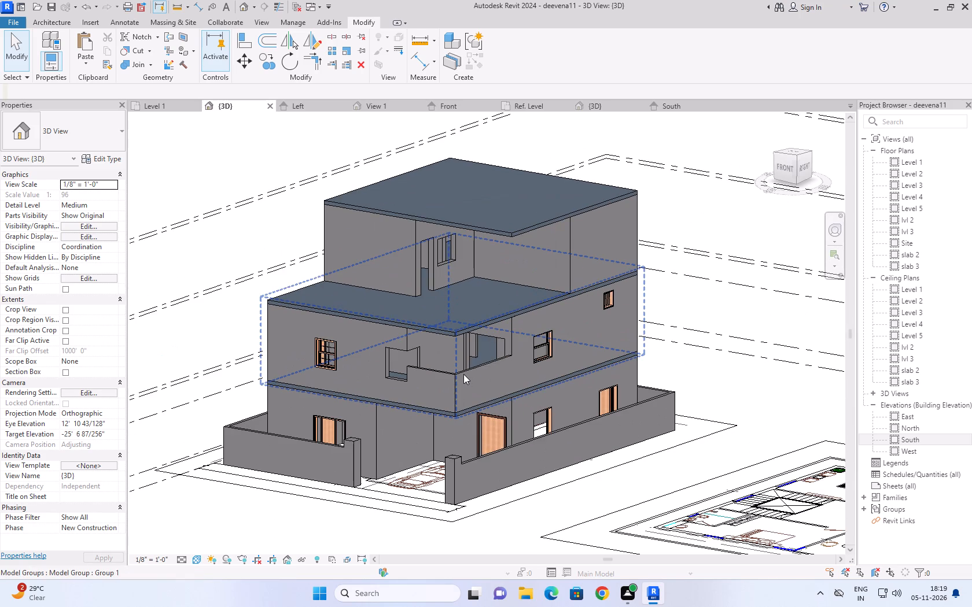
click(463, 374)
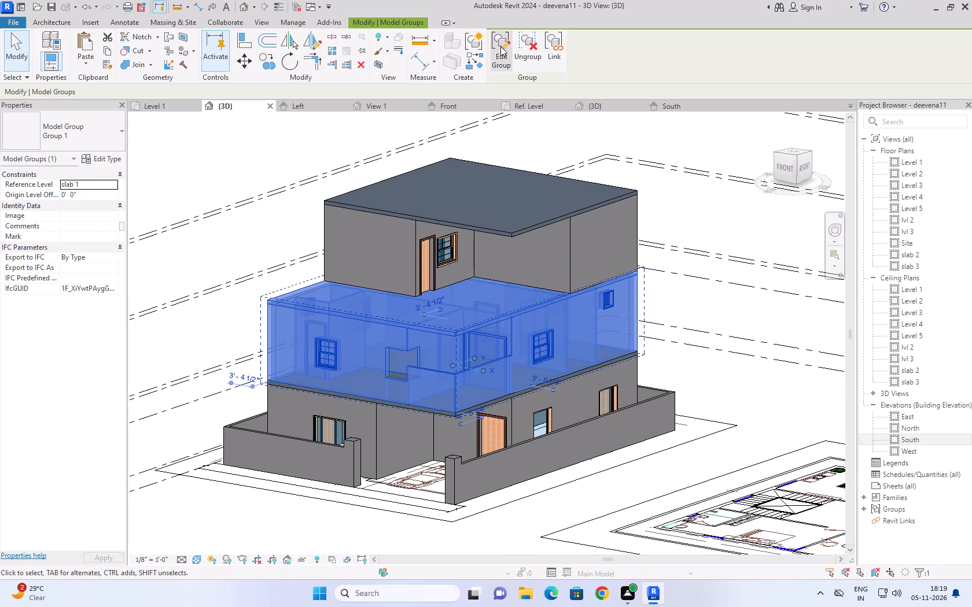
click(500, 46)
scroll(414, 411, up, 3)
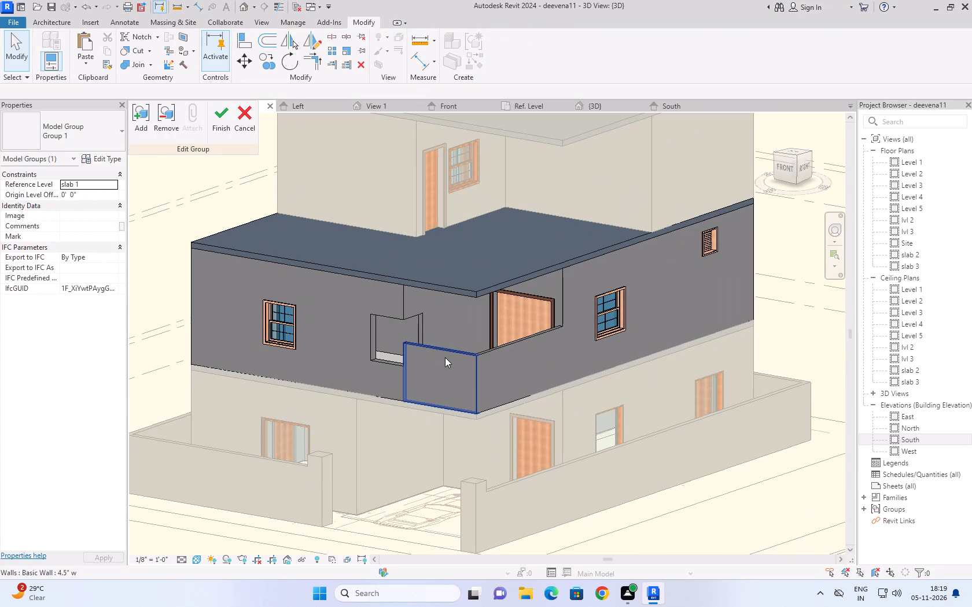
click(454, 354)
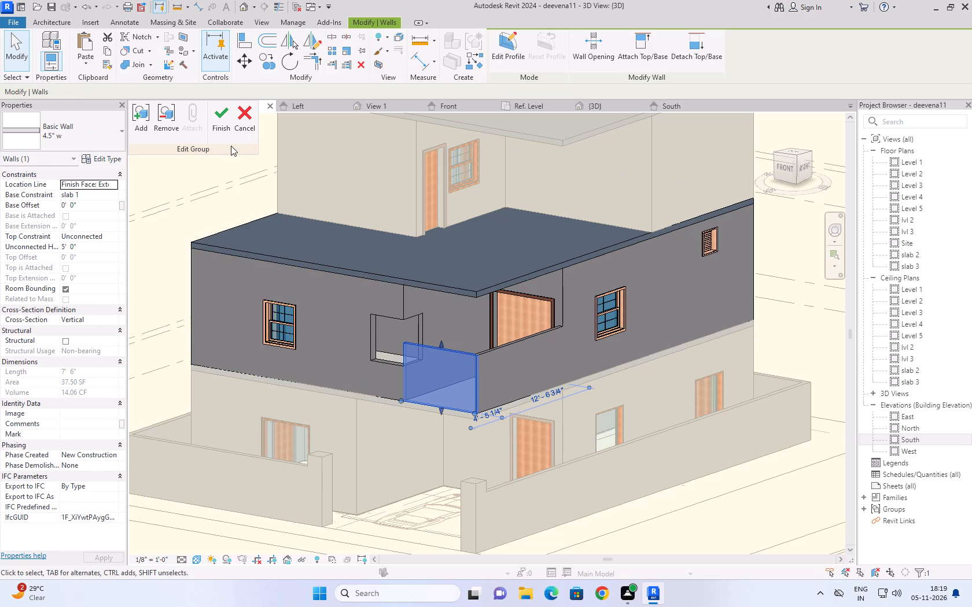
click(171, 117)
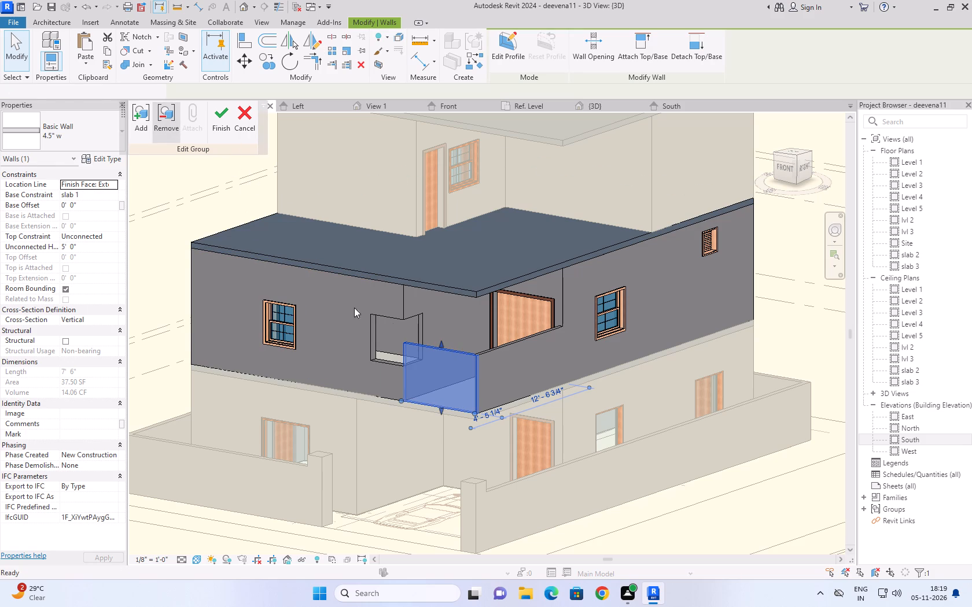
click(491, 352)
Delete the balcony's front parapet wall within the middle-floor group.
click(459, 351)
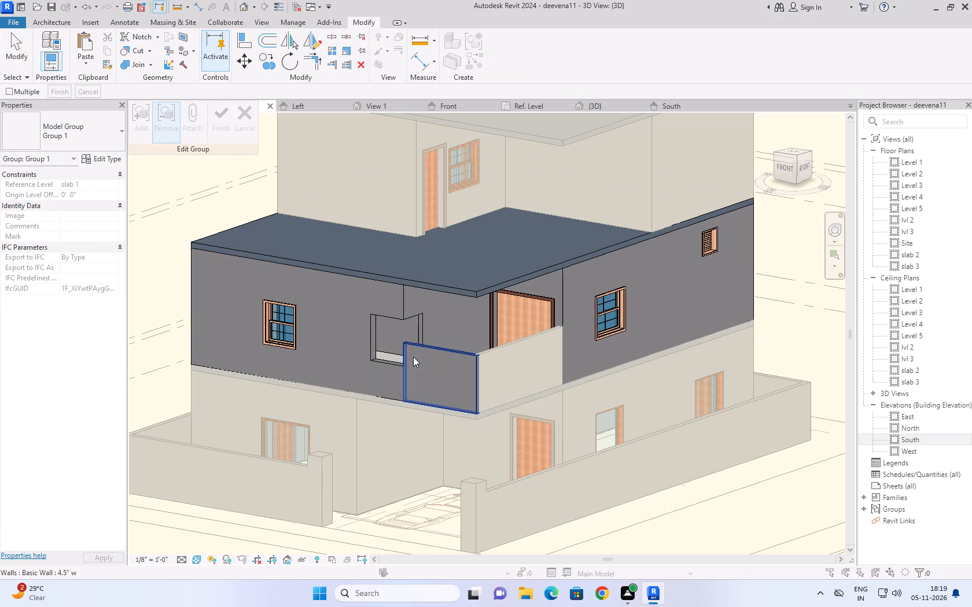
click(592, 333)
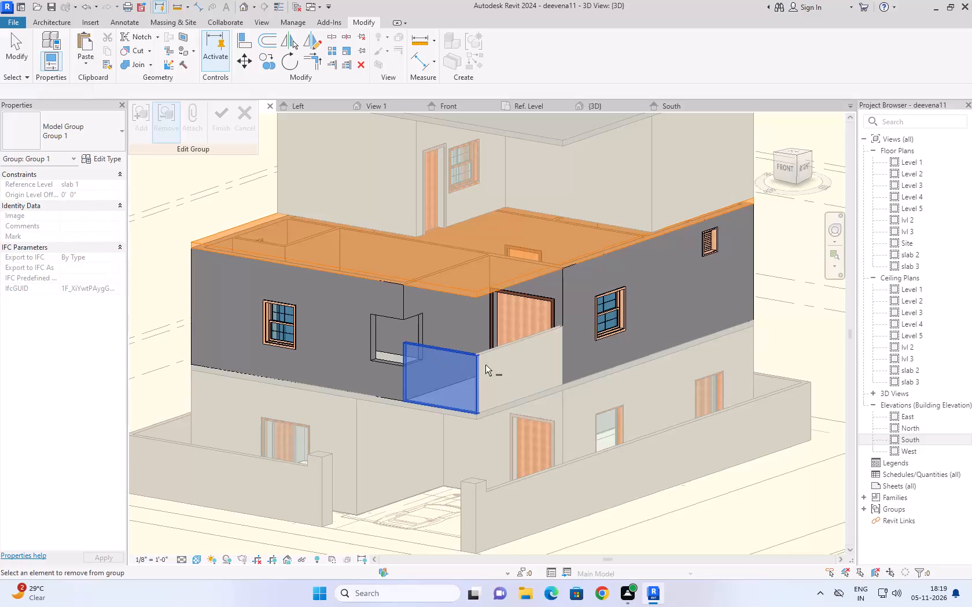
key(Escape)
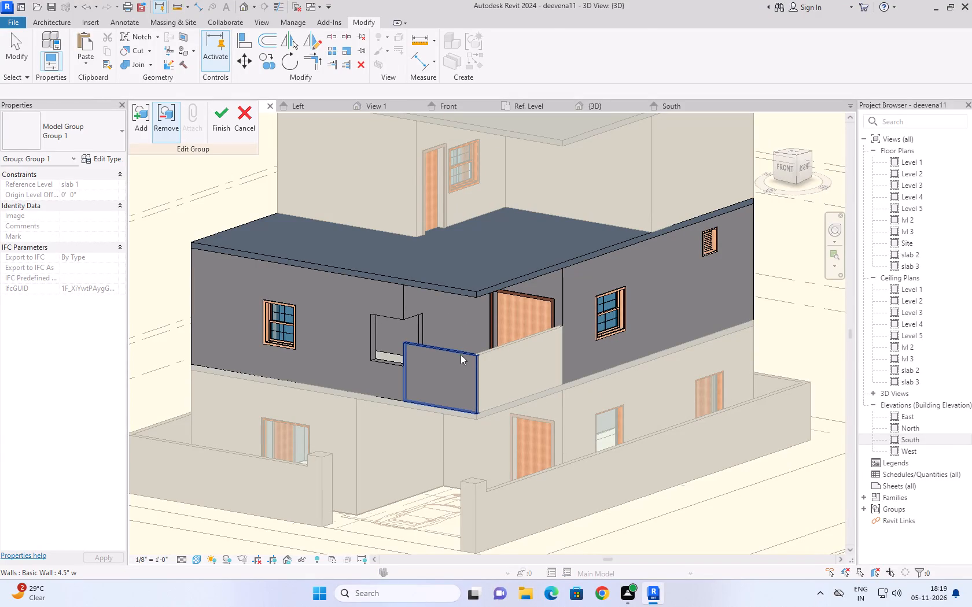
click(462, 352)
key(Delete)
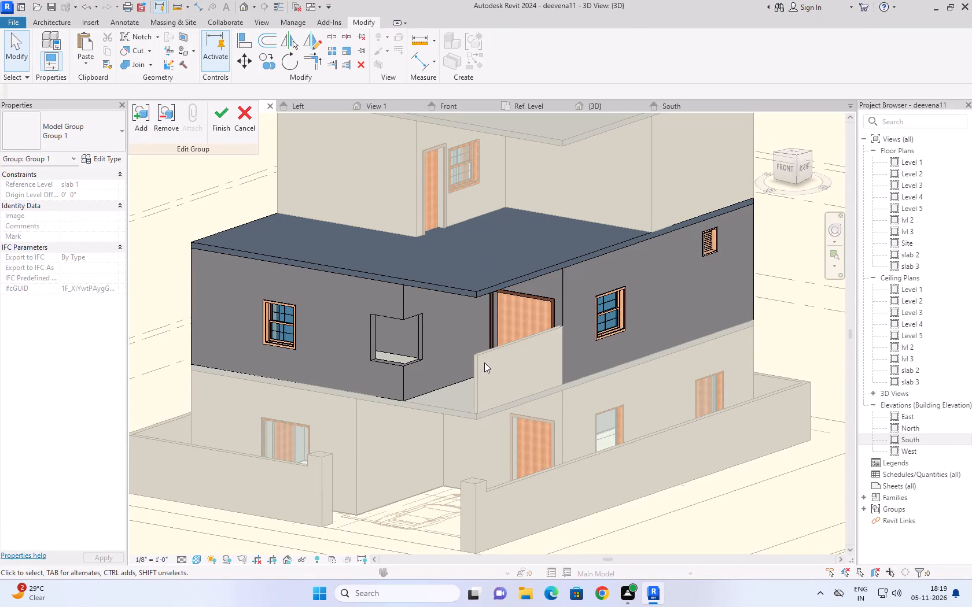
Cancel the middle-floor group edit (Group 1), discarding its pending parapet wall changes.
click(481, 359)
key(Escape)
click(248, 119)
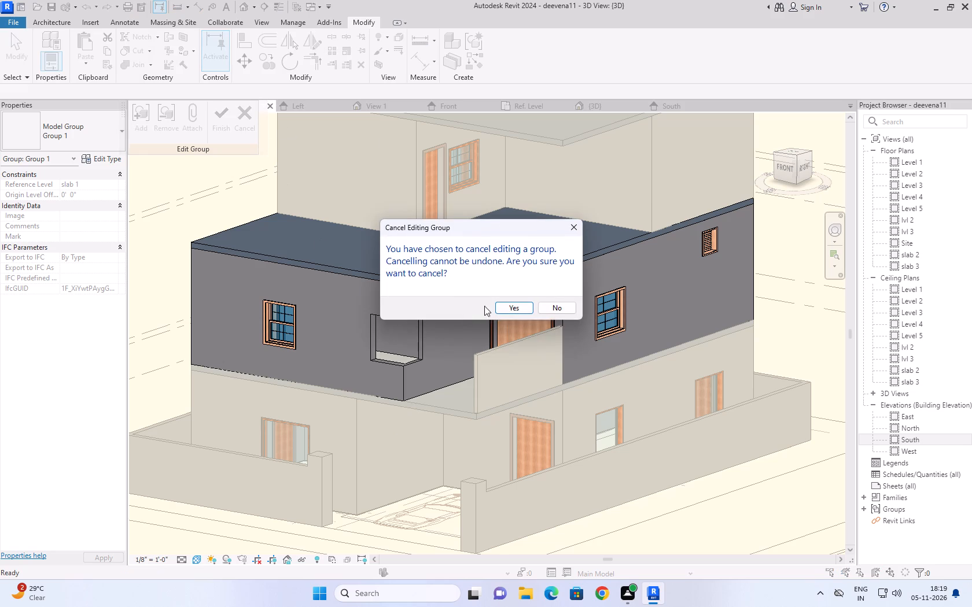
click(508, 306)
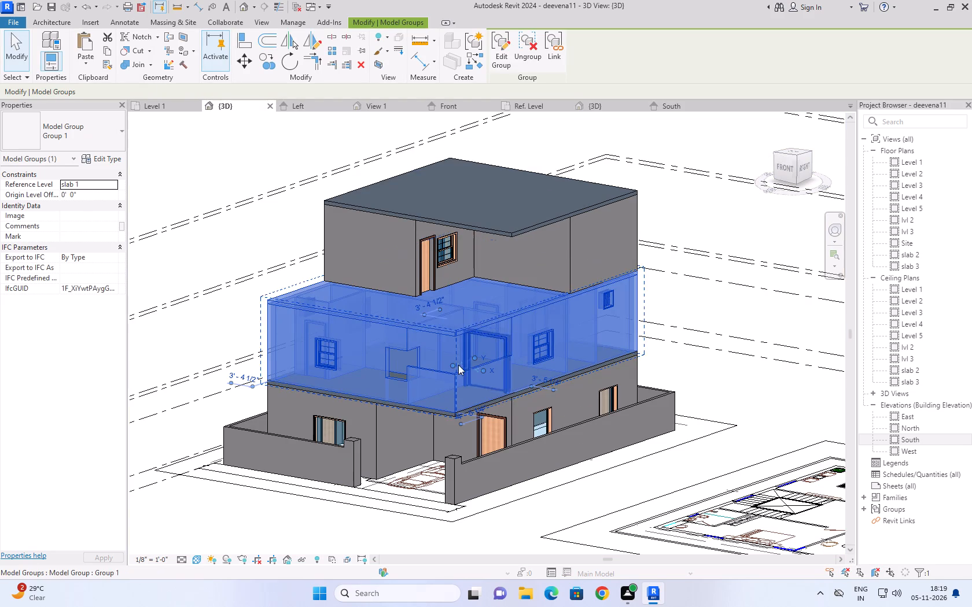
Reopen the middle-floor group (Group 1), delete the balcony's front and side parapet walls, and finish the group edit.
click(502, 65)
scroll(423, 372, up, 2)
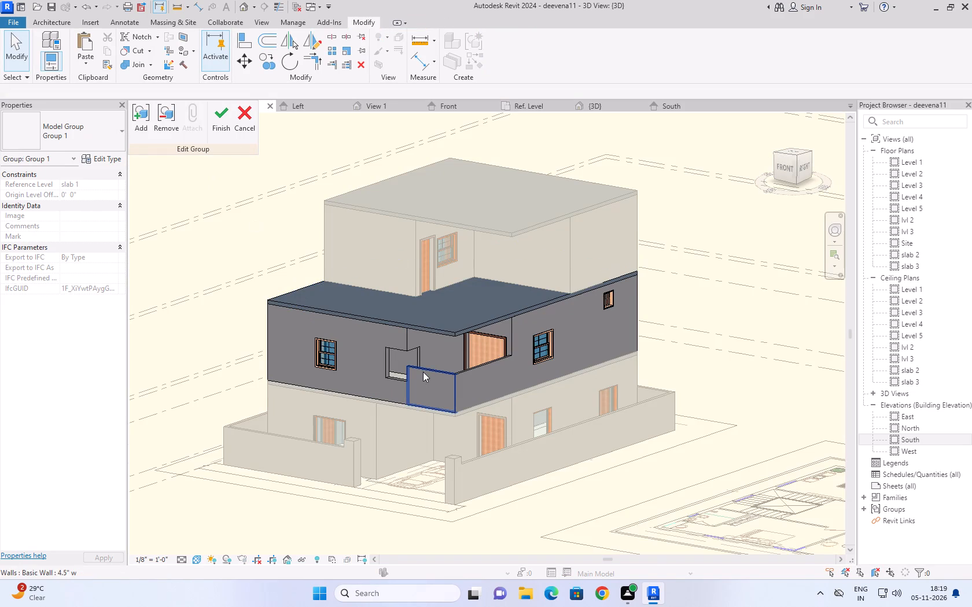
scroll(423, 372, up, 2)
click(424, 372)
click(442, 371)
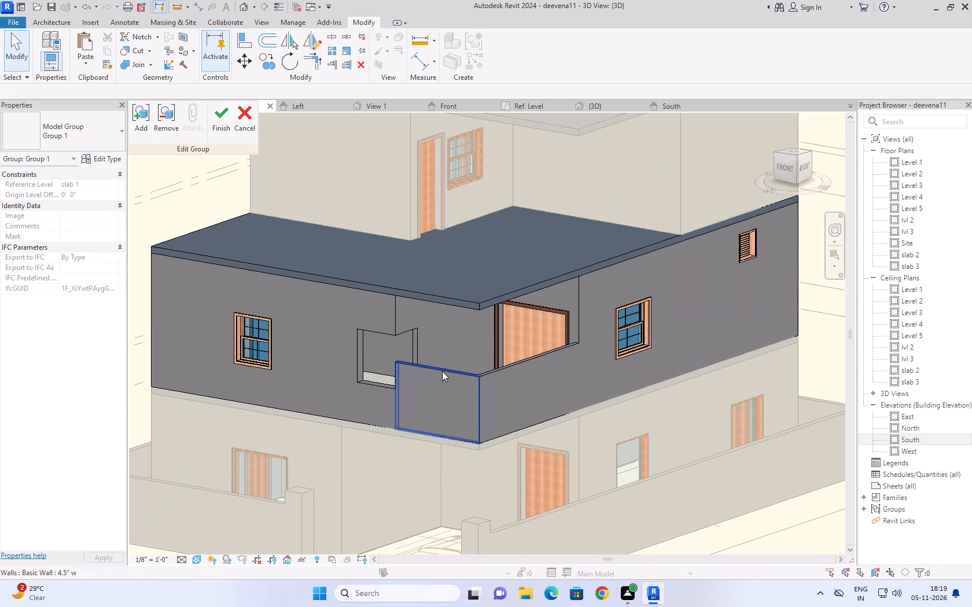
key(Delete)
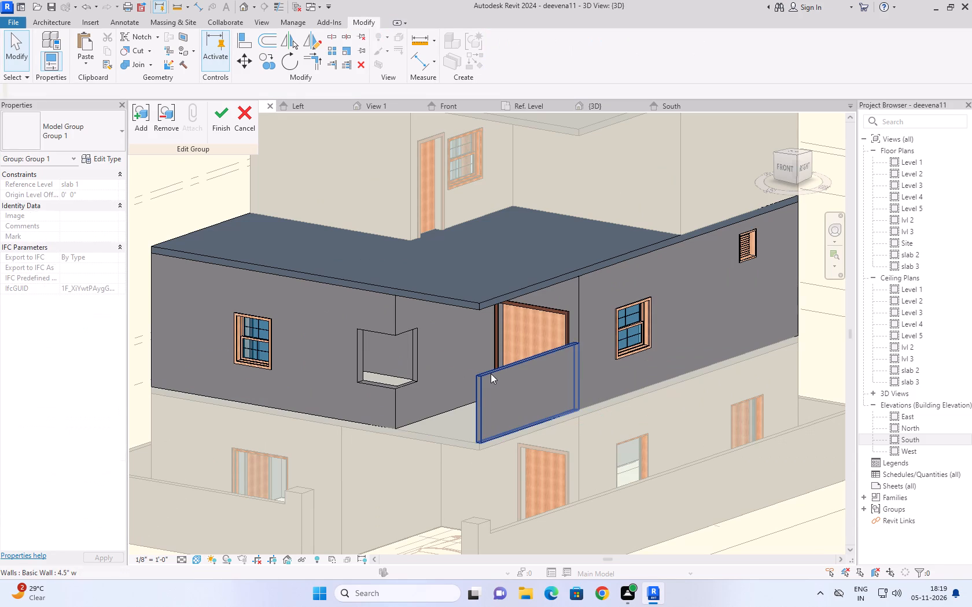
click(491, 373)
key(Delete)
scroll(490, 358, down, 5)
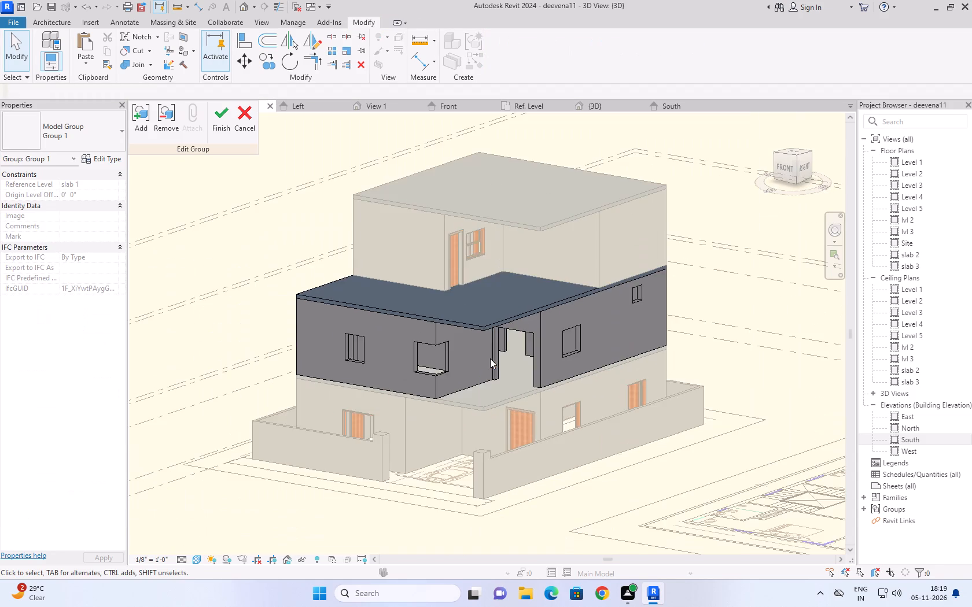
scroll(490, 358, down, 2)
click(219, 113)
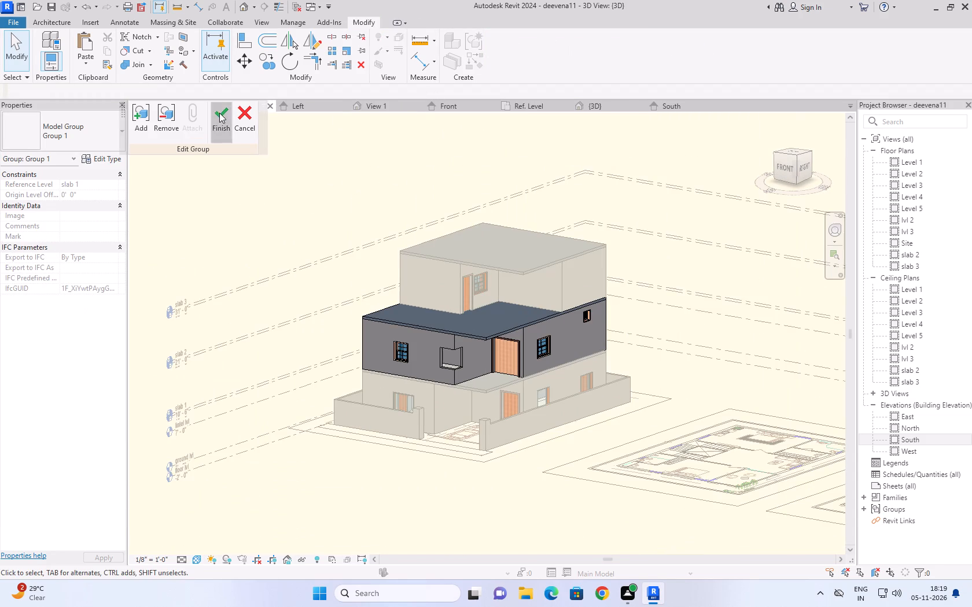
click(341, 178)
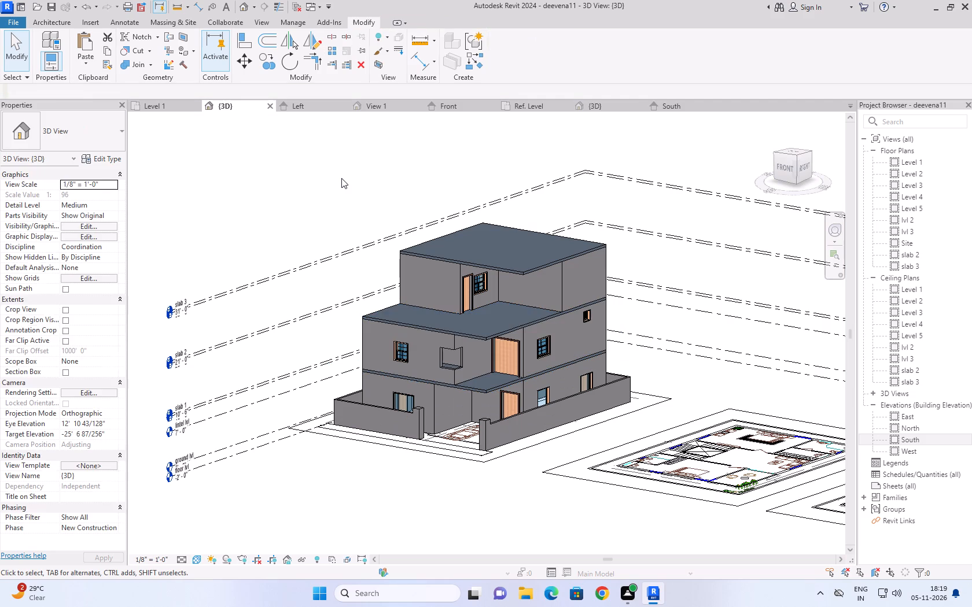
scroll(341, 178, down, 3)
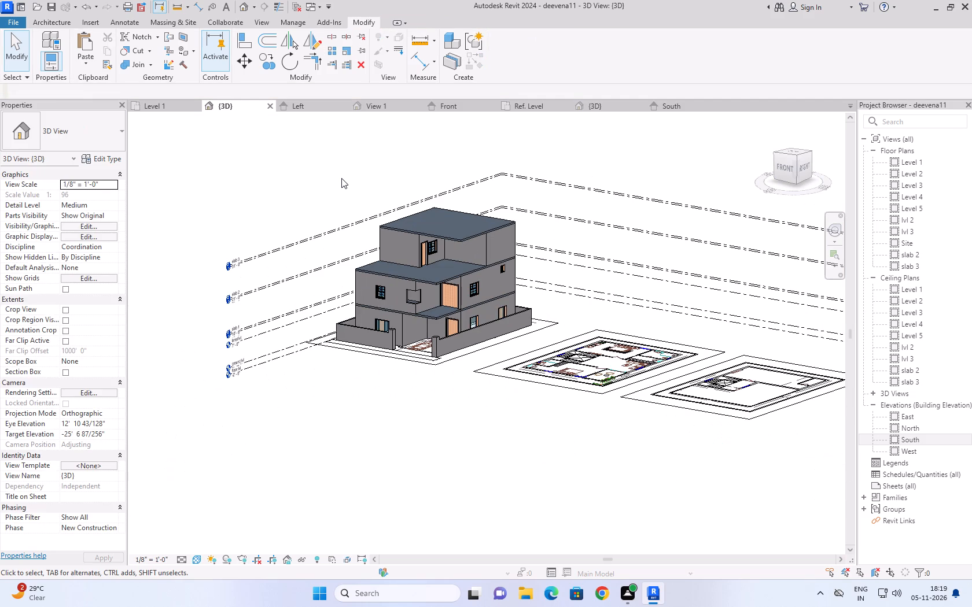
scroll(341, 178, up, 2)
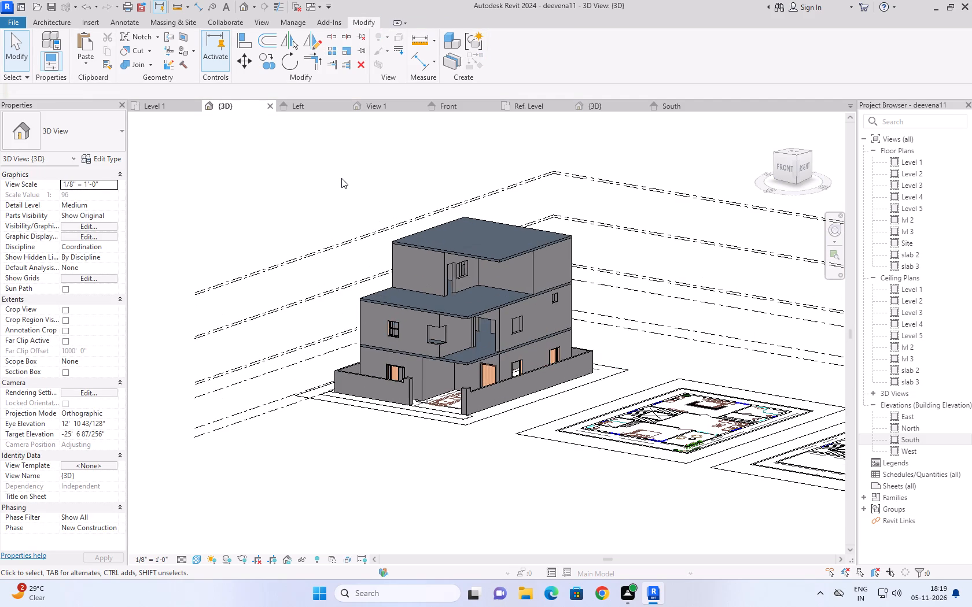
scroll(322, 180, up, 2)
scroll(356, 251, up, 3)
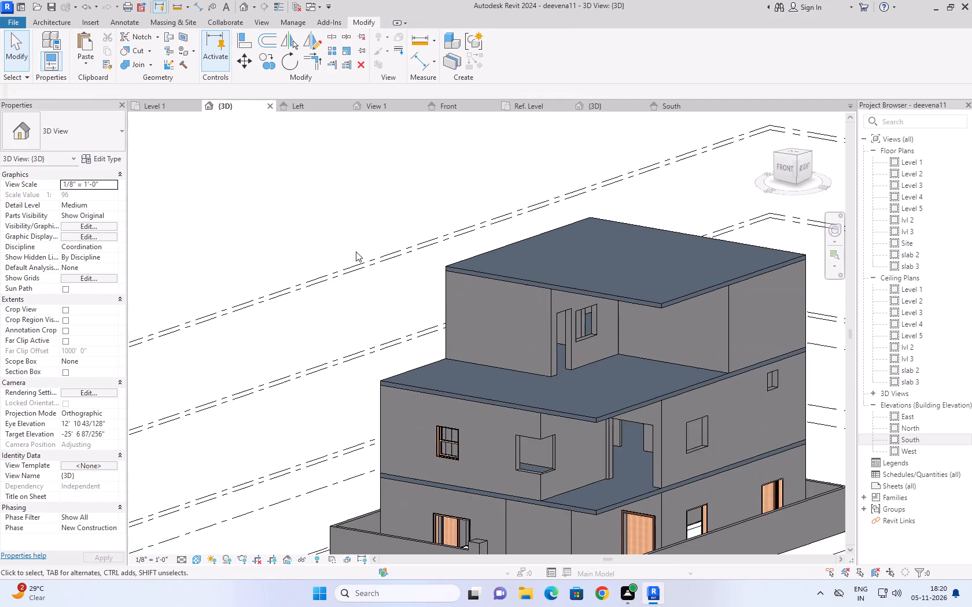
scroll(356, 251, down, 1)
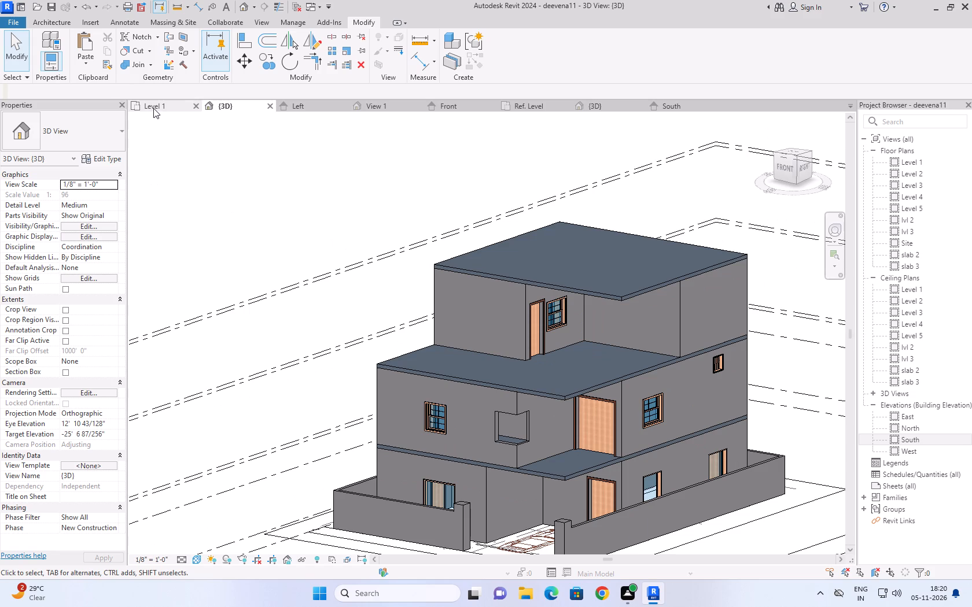
Look through the floor plans from Level 1 to Level 5, lvl 2, lvl 3, Site, slab 2 and slab 3, ending on Level 1.
click(153, 108)
scroll(338, 323, up, 4)
scroll(256, 324, up, 2)
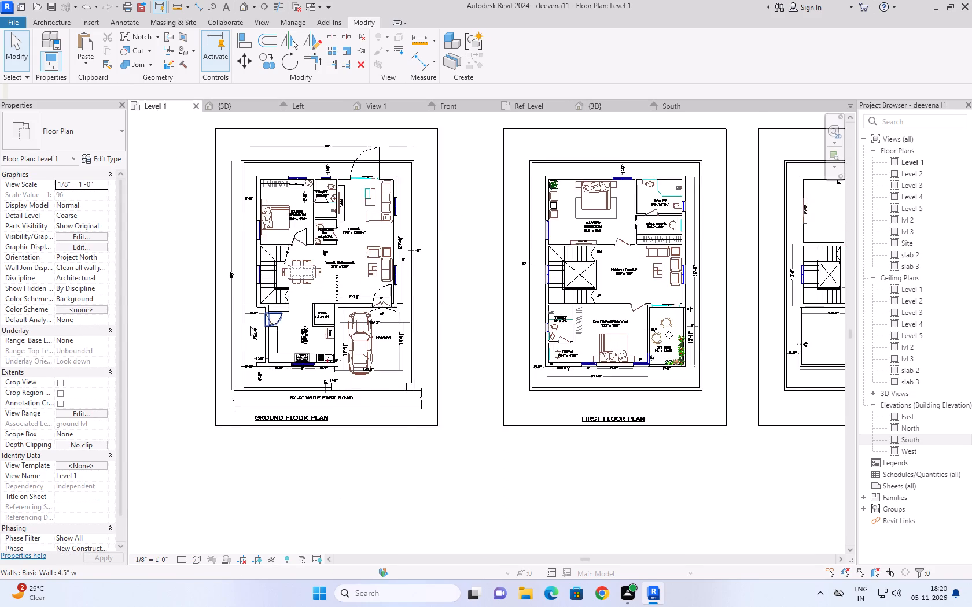
scroll(250, 326, up, 1)
middle_drag(347, 336, 422, 369)
scroll(422, 369, up, 1)
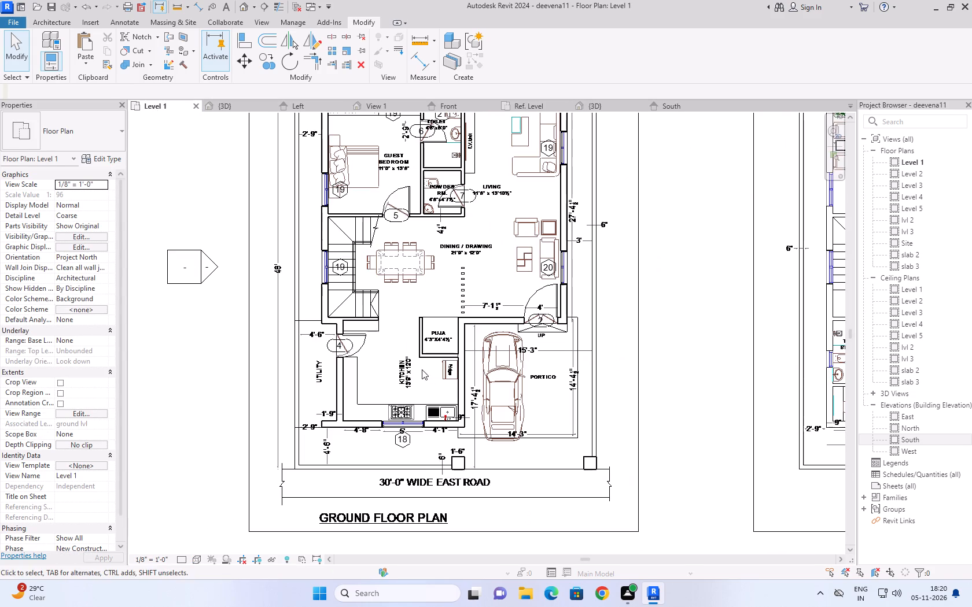
double_click(932, 172)
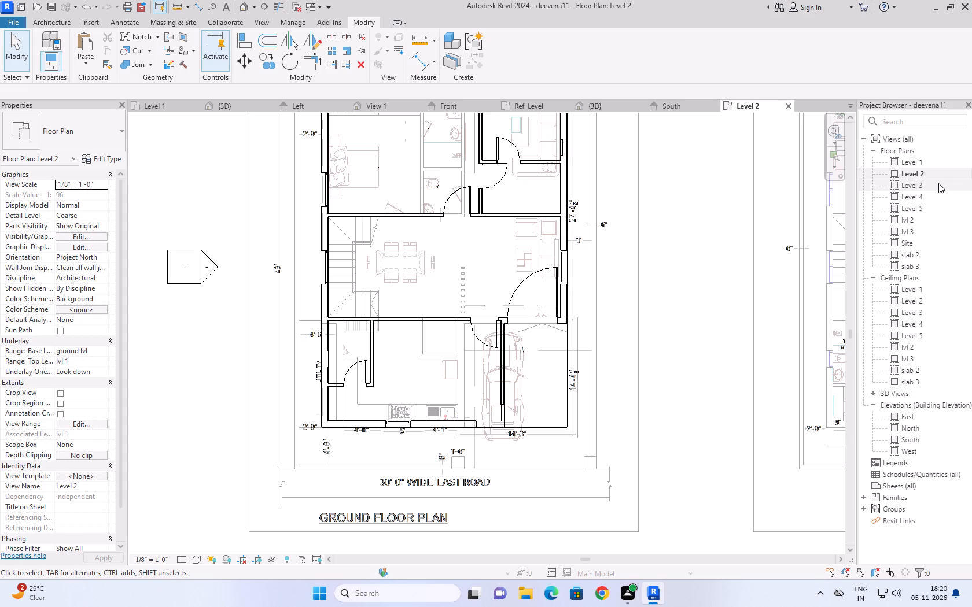
double_click(938, 183)
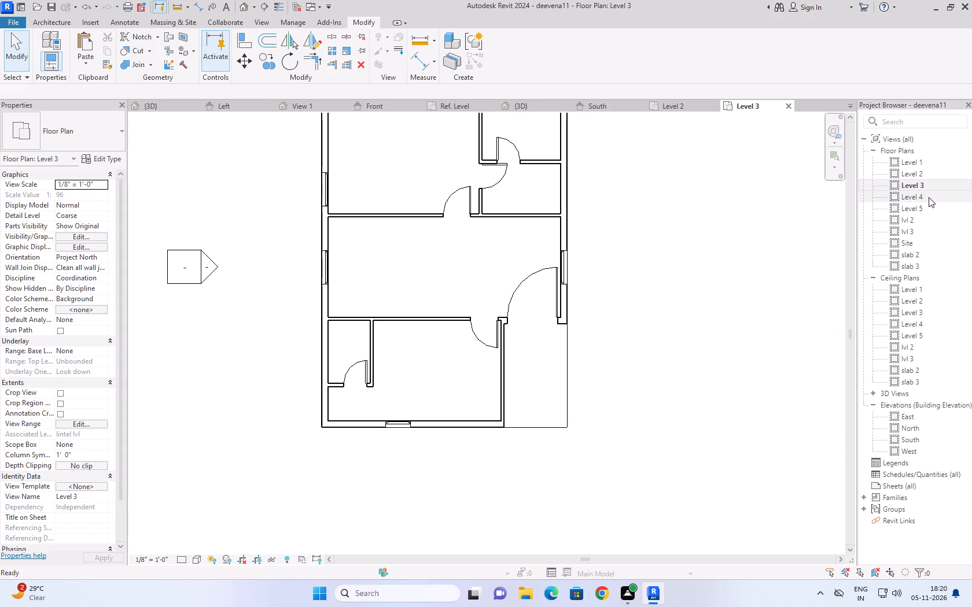
double_click(929, 197)
double_click(925, 208)
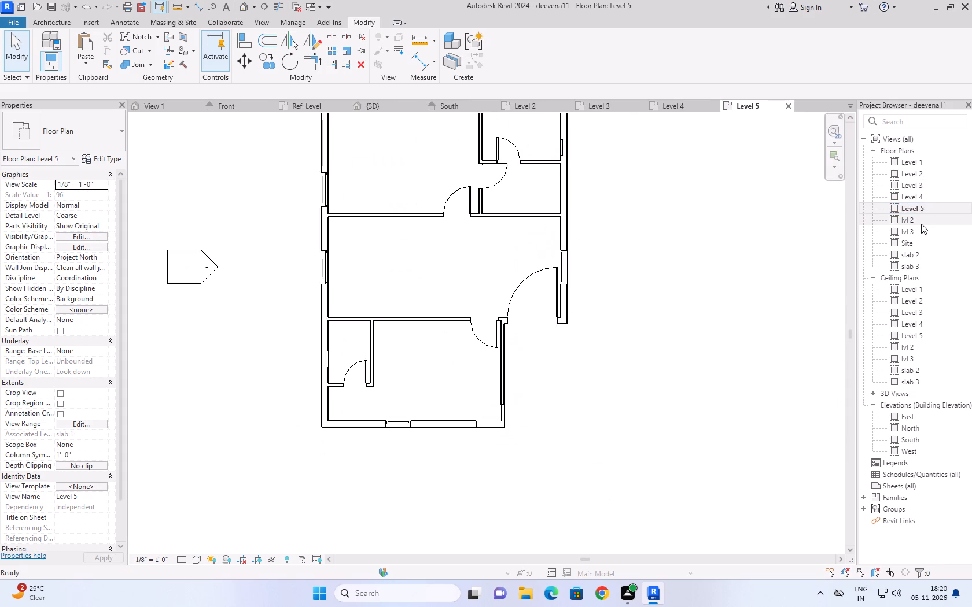
double_click(922, 224)
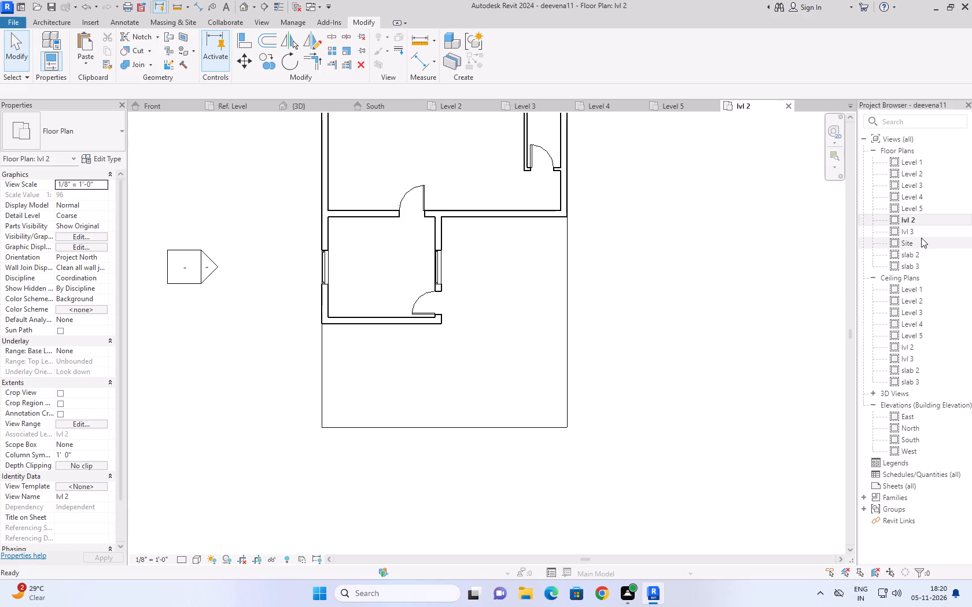
double_click(927, 234)
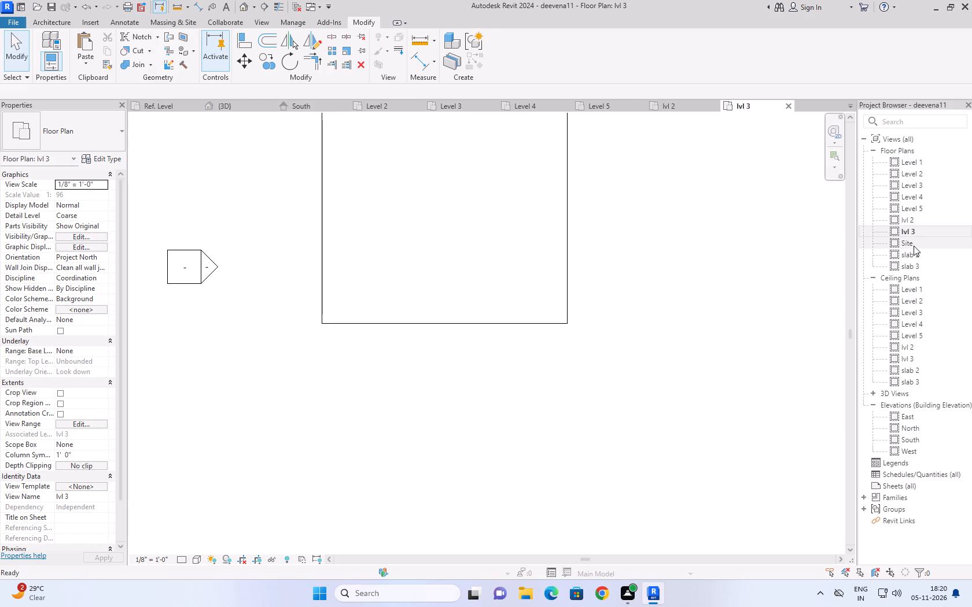
double_click(914, 246)
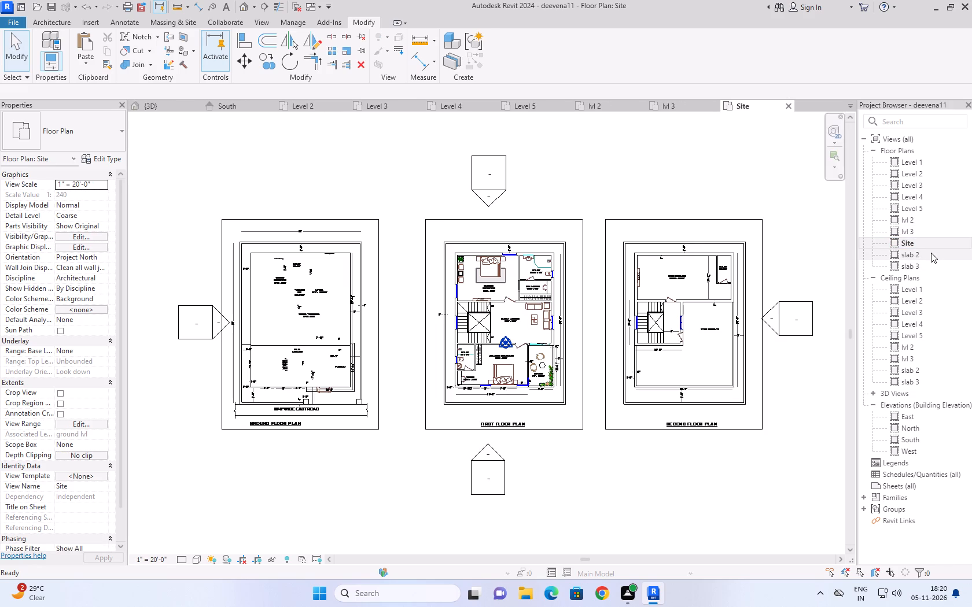
double_click(931, 253)
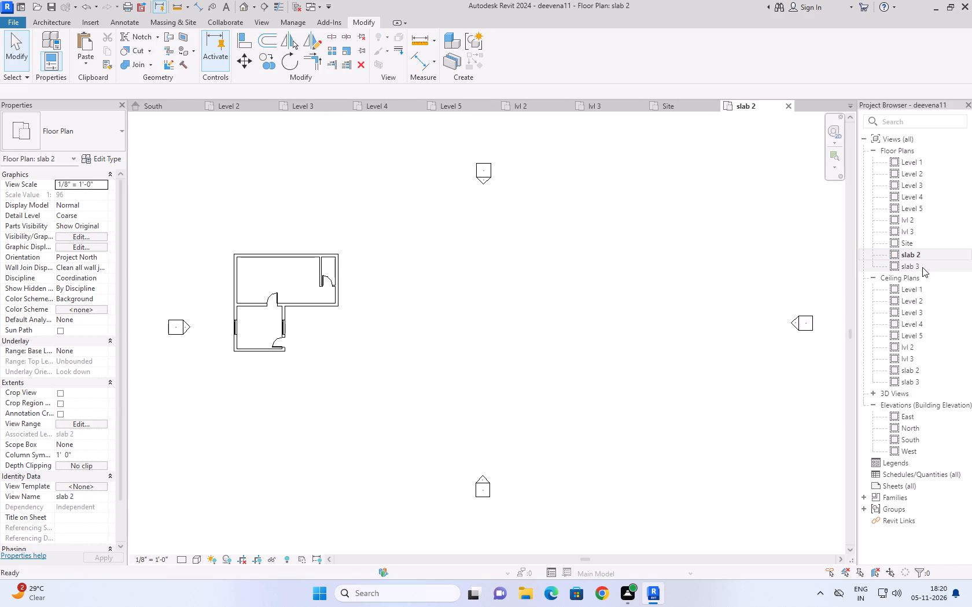
double_click(922, 267)
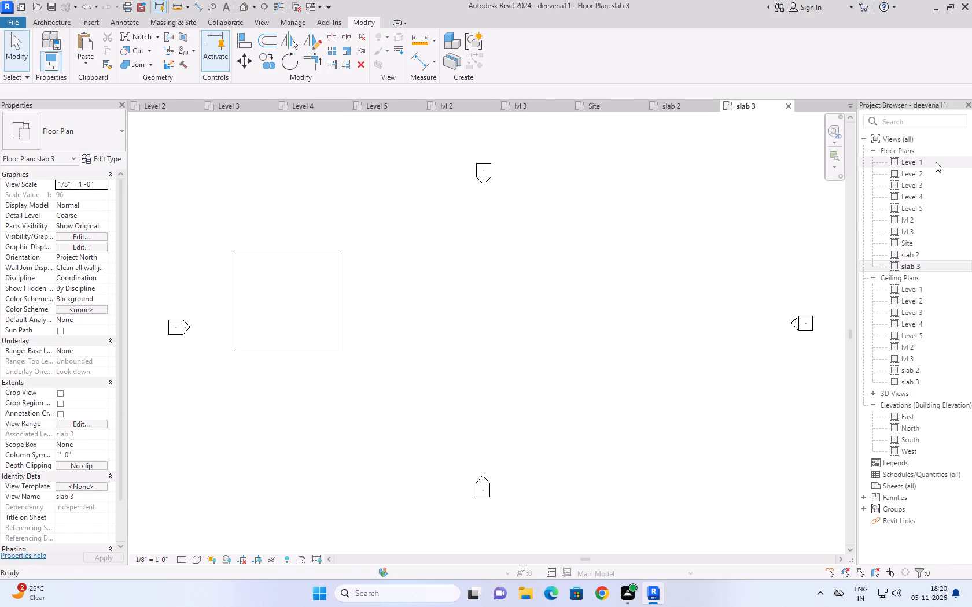
double_click(933, 165)
scroll(529, 319, down, 3)
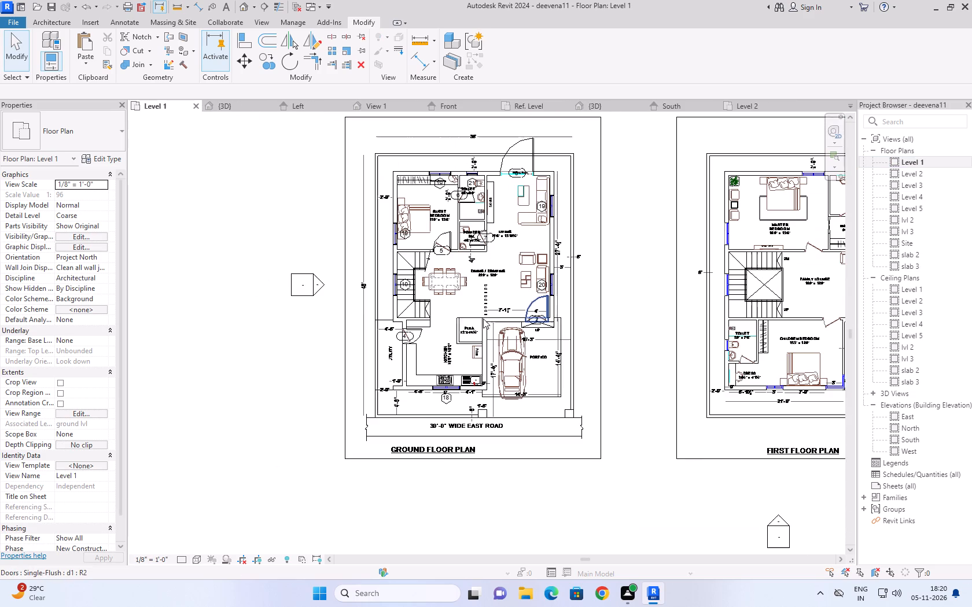
click(269, 198)
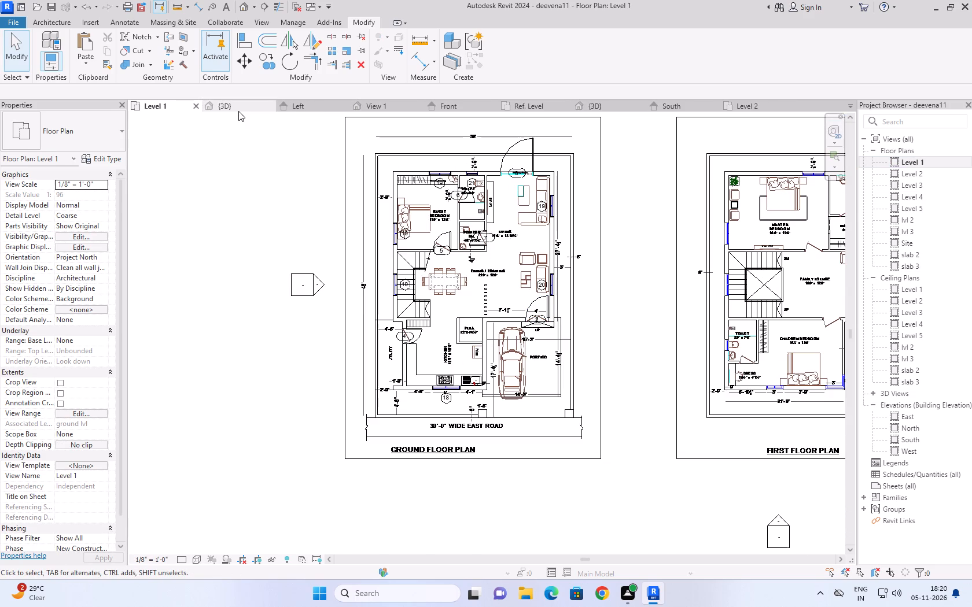
Return to the 3D view and examine the stacked three-storey house with its cleared terrace and balcony.
click(238, 111)
scroll(231, 154, down, 3)
scroll(233, 156, up, 1)
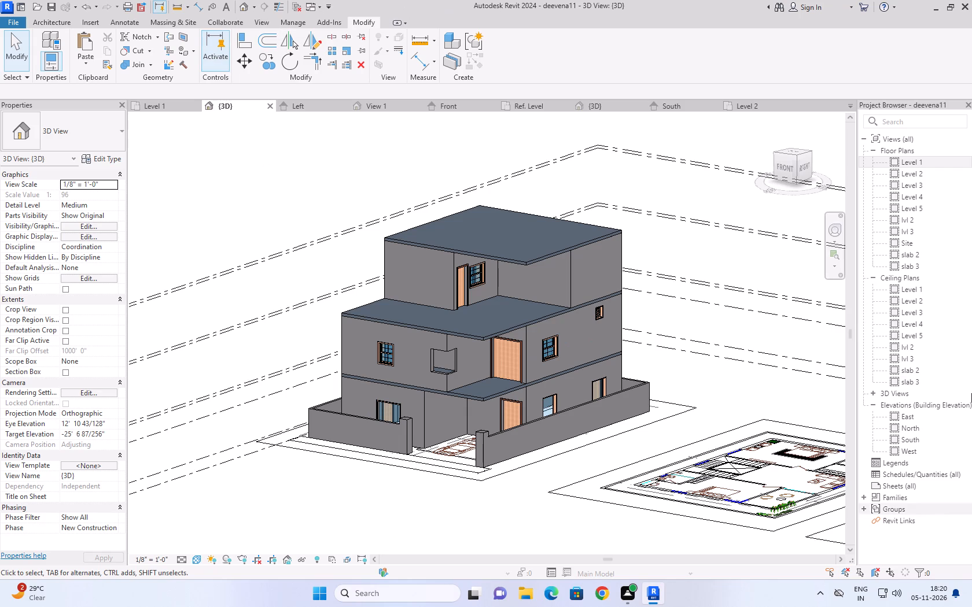
scroll(189, 151, down, 2)
scroll(188, 151, up, 1)
middle_drag(188, 151, 198, 158)
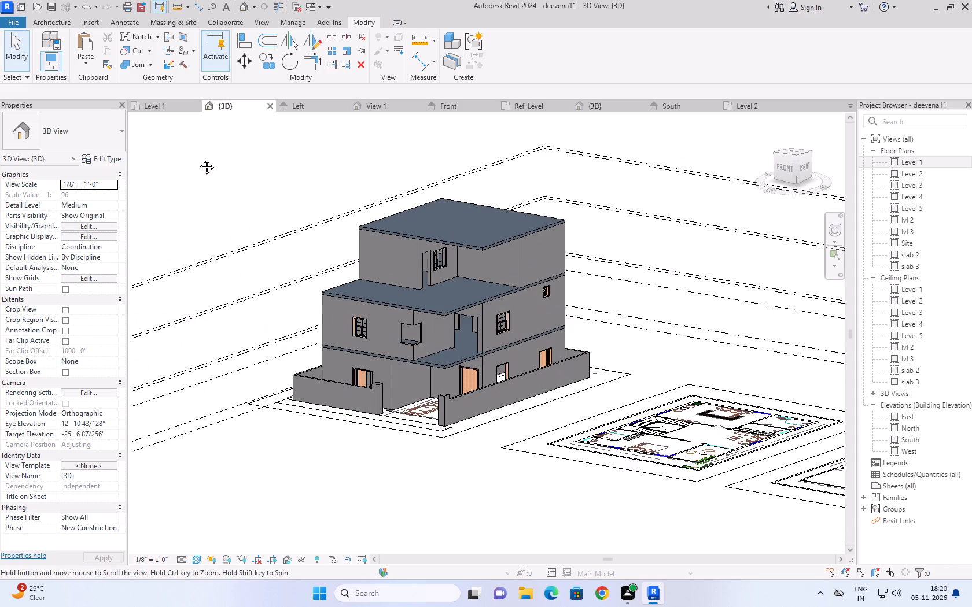
middle_drag(198, 158, 204, 164)
scroll(204, 164, up, 1)
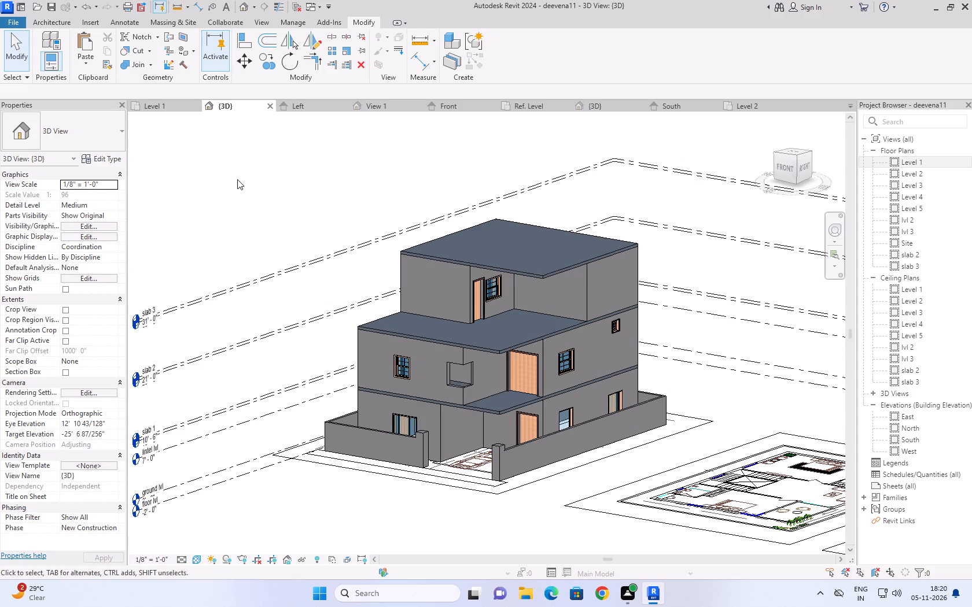
click(48, 18)
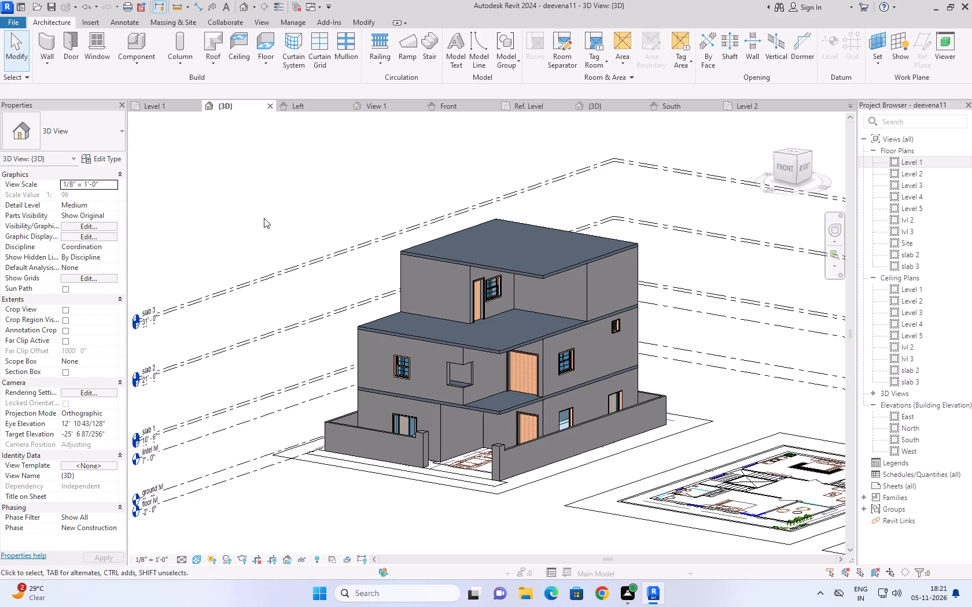
scroll(398, 158, down, 3)
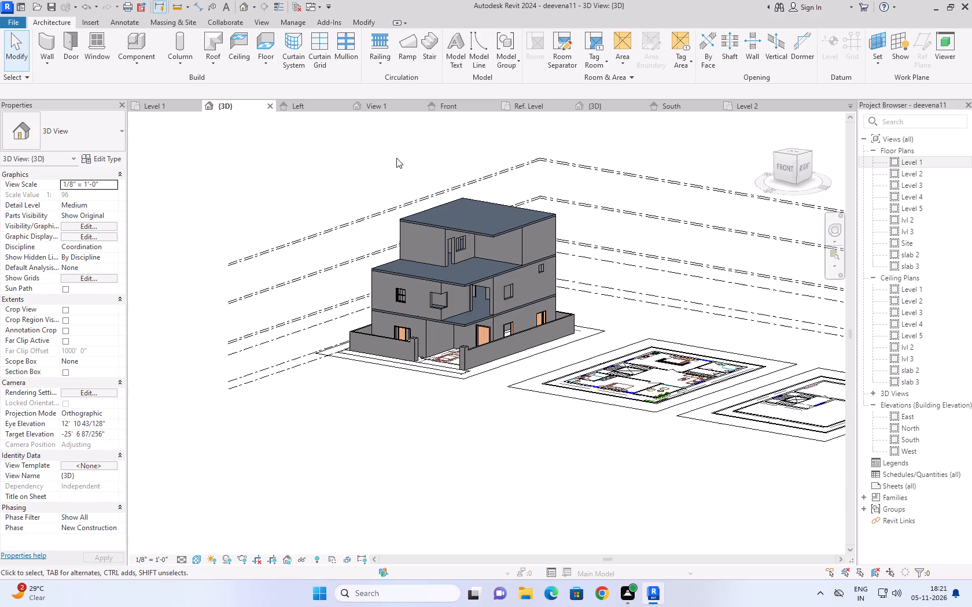
scroll(392, 162, up, 2)
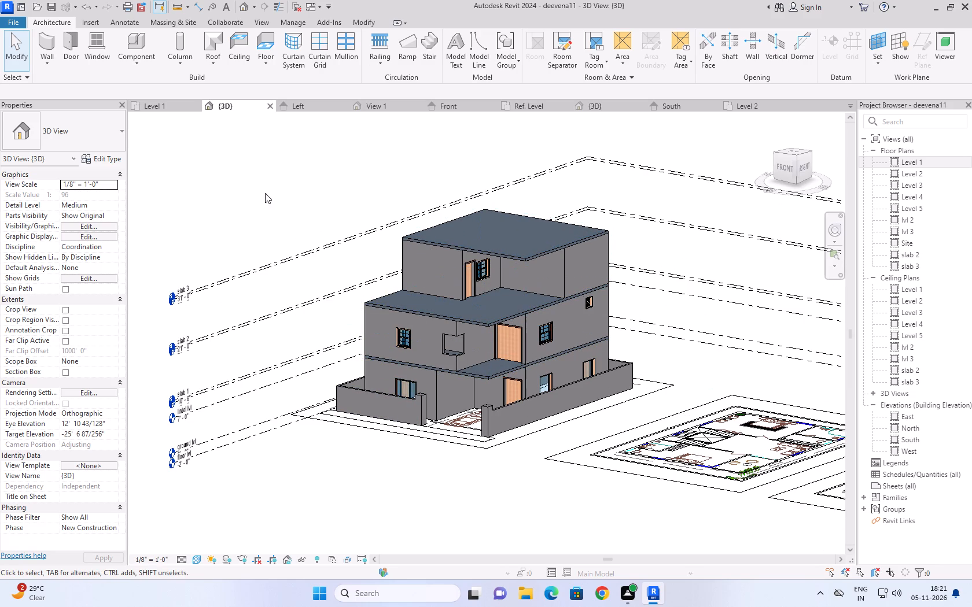
scroll(393, 205, up, 3)
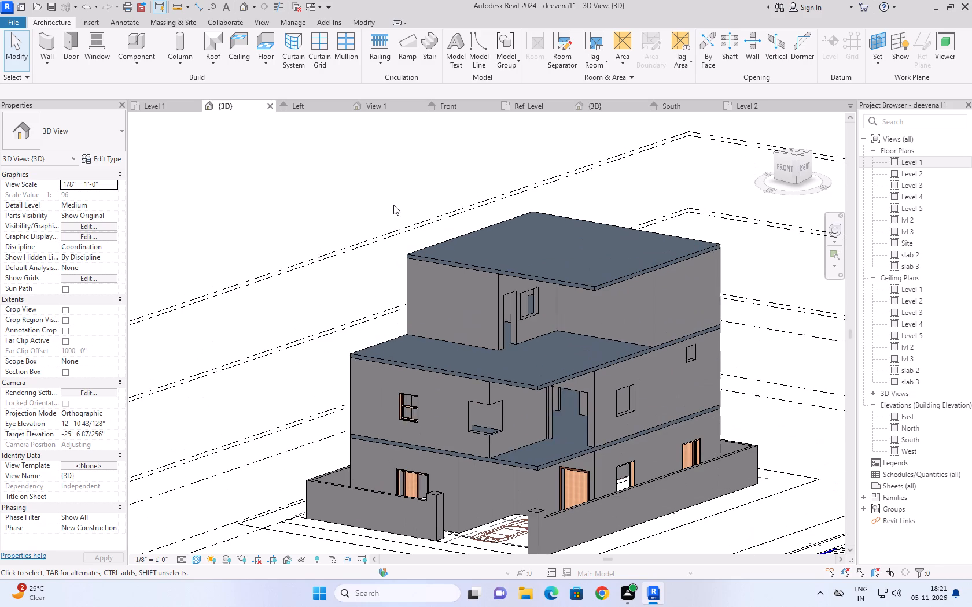
middle_drag(377, 206, 327, 211)
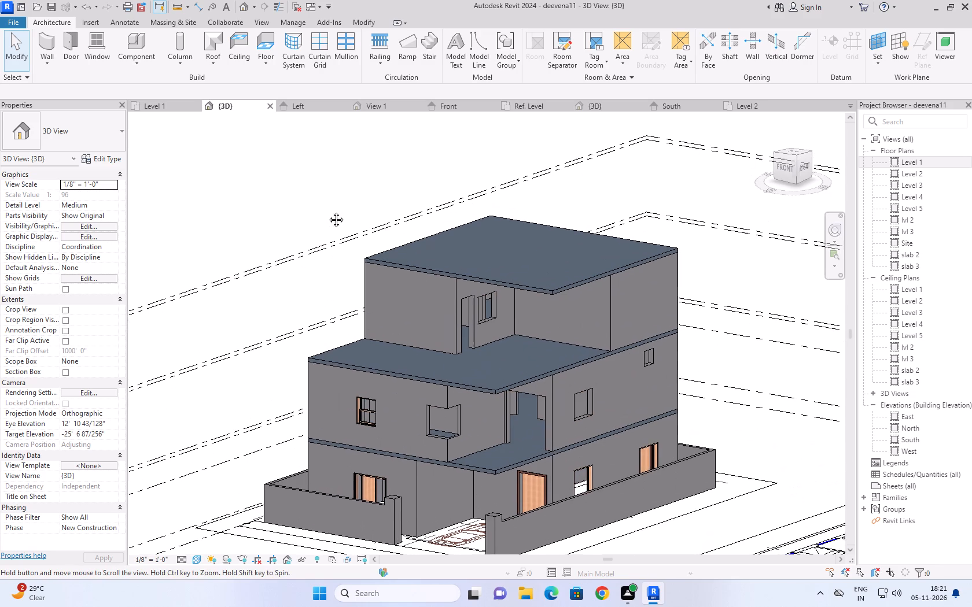
middle_drag(327, 211, 322, 211)
scroll(322, 211, up, 1)
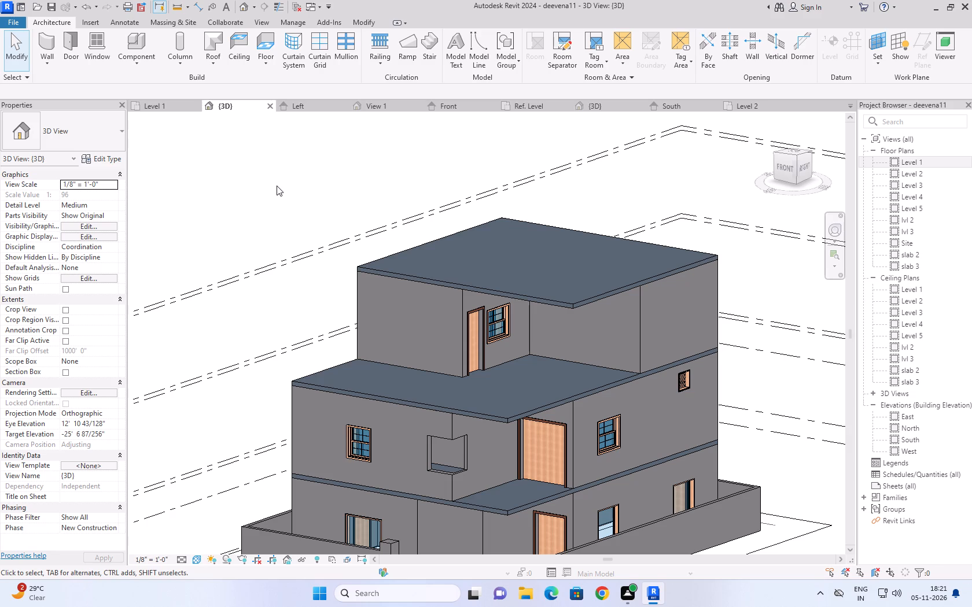
scroll(266, 218, down, 8)
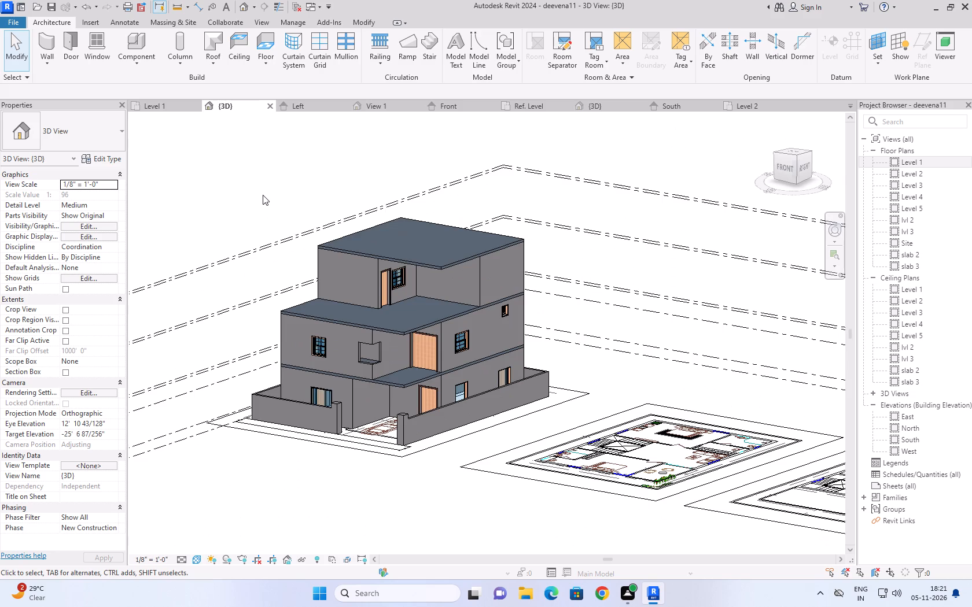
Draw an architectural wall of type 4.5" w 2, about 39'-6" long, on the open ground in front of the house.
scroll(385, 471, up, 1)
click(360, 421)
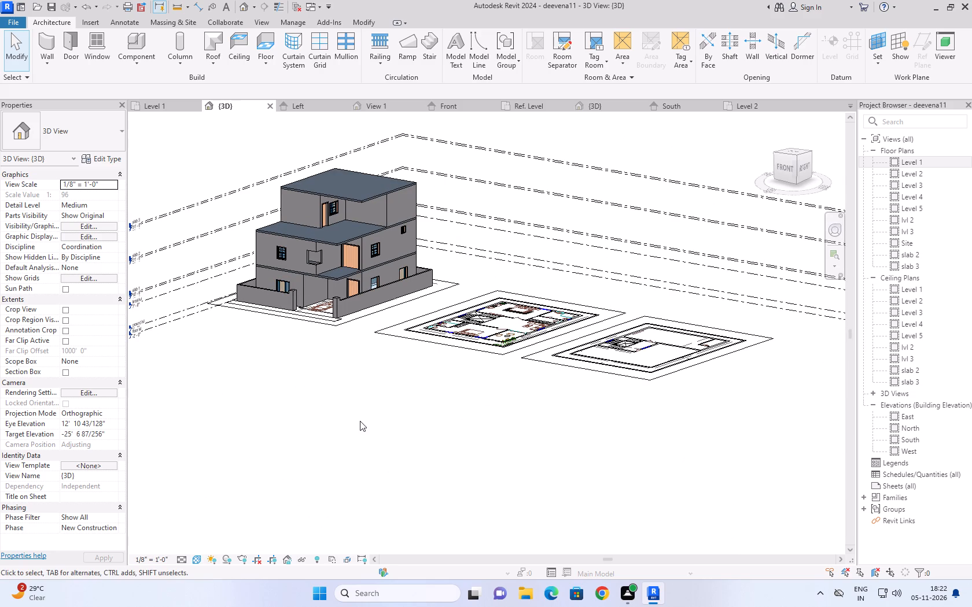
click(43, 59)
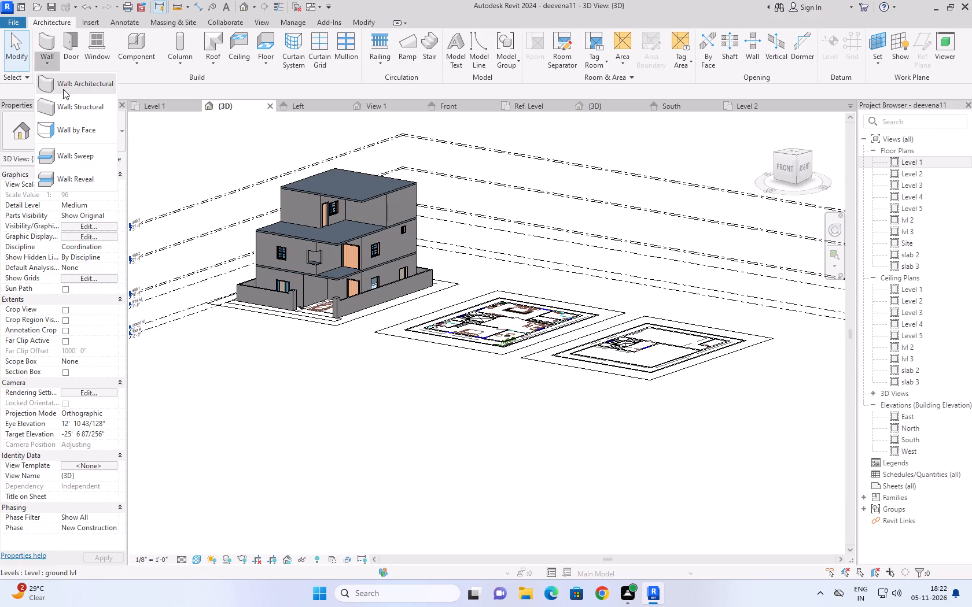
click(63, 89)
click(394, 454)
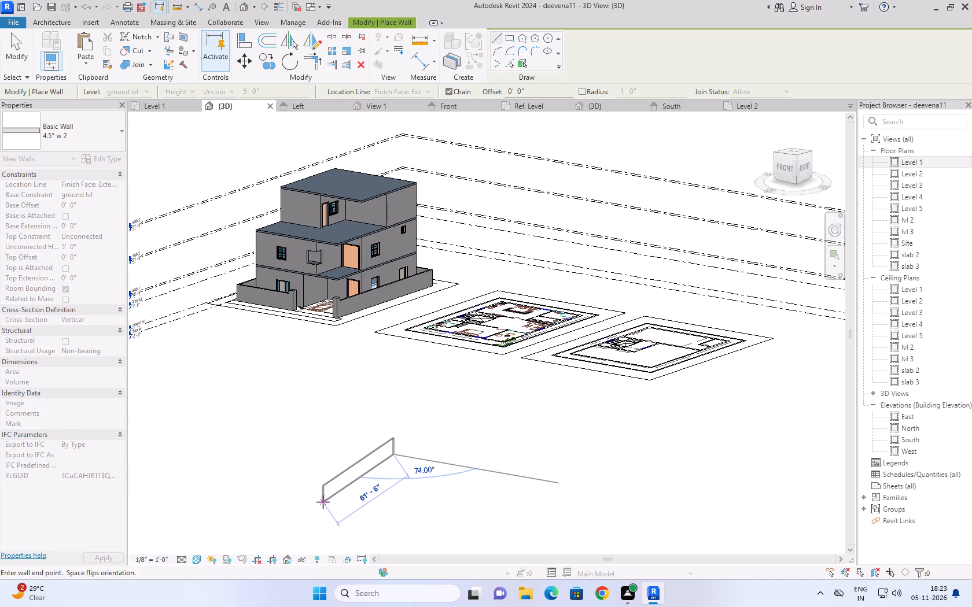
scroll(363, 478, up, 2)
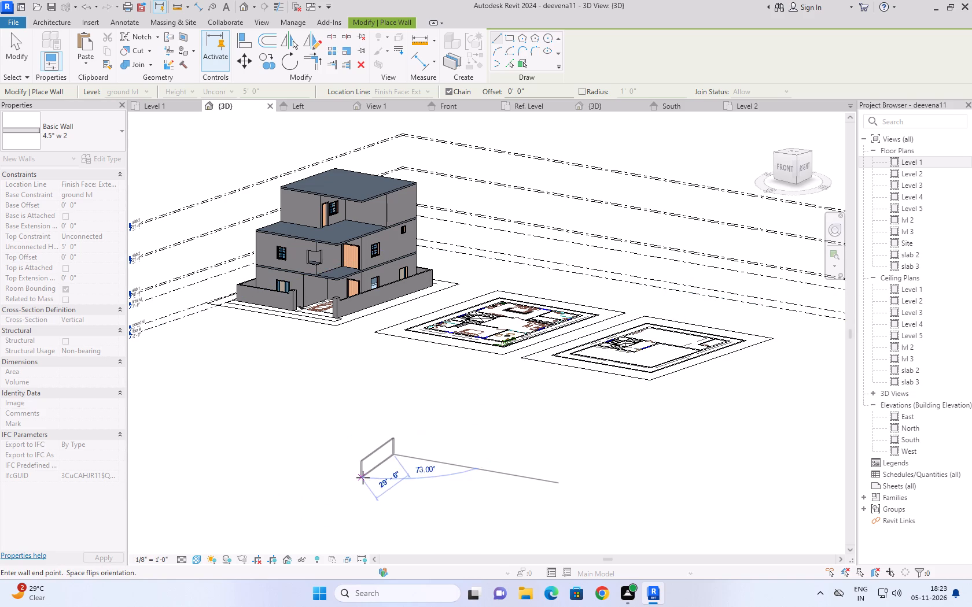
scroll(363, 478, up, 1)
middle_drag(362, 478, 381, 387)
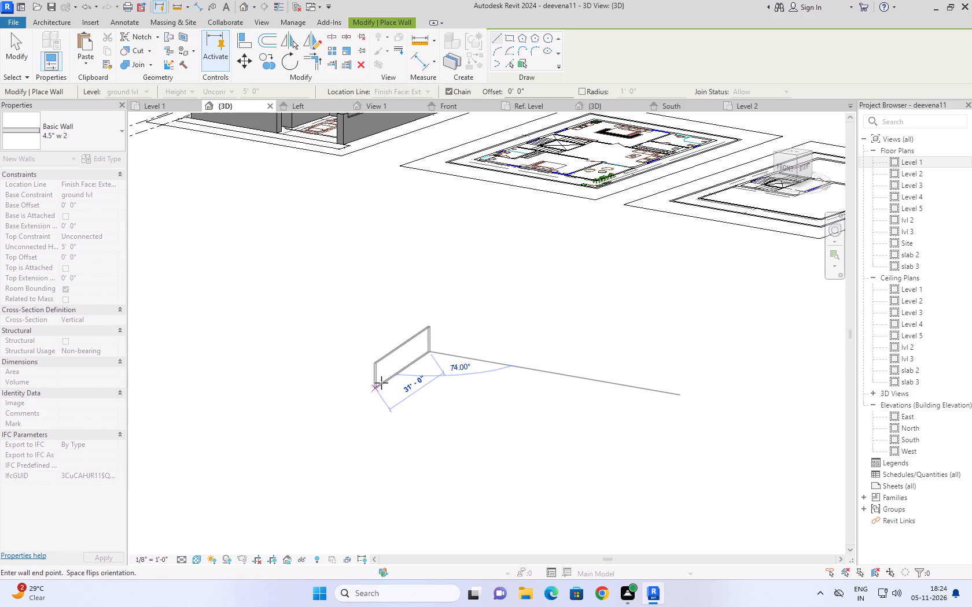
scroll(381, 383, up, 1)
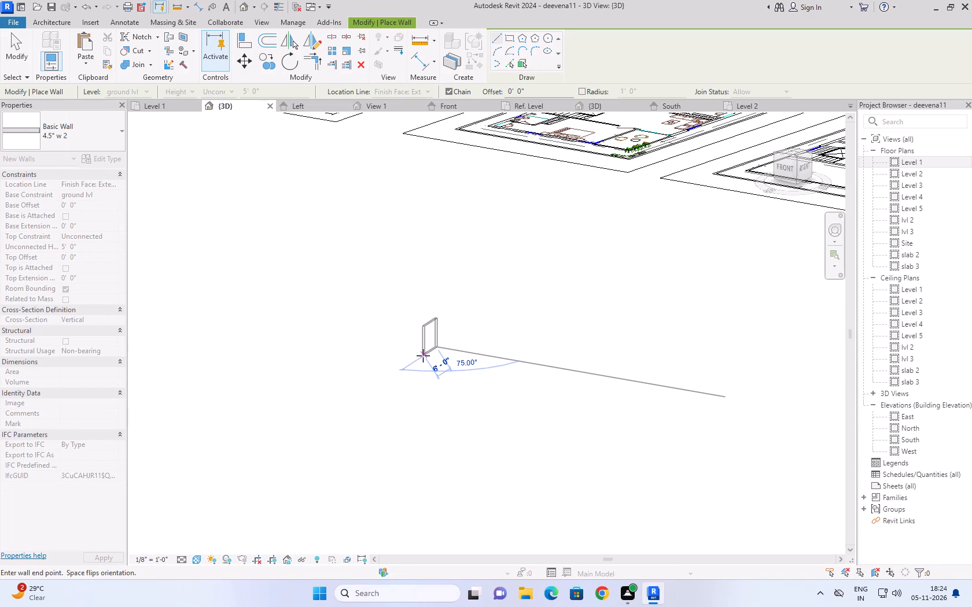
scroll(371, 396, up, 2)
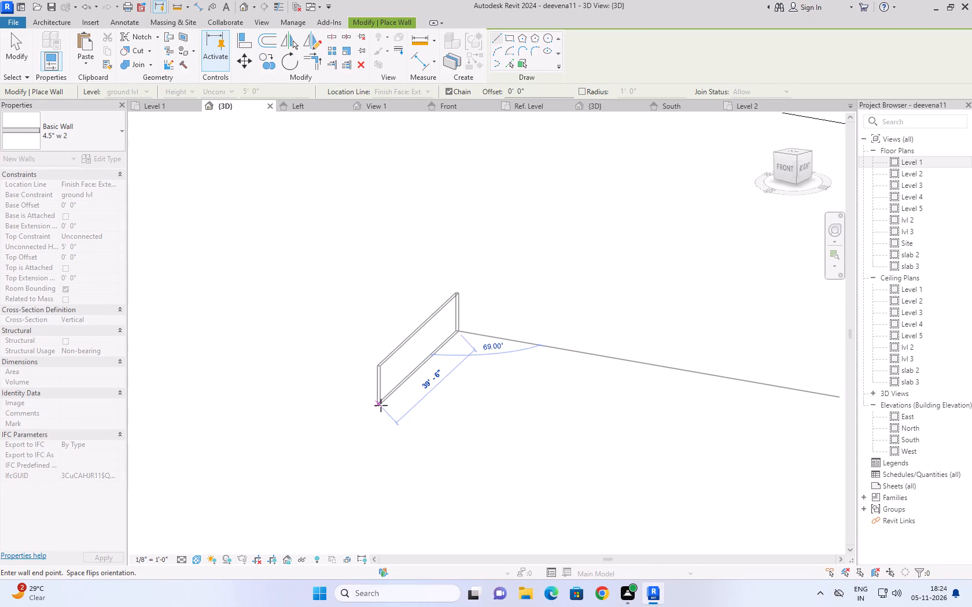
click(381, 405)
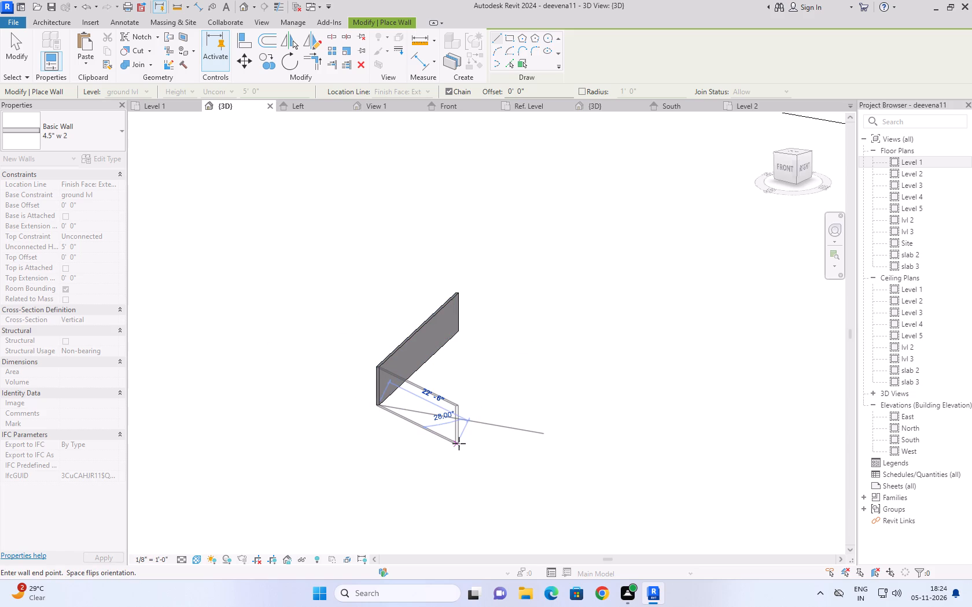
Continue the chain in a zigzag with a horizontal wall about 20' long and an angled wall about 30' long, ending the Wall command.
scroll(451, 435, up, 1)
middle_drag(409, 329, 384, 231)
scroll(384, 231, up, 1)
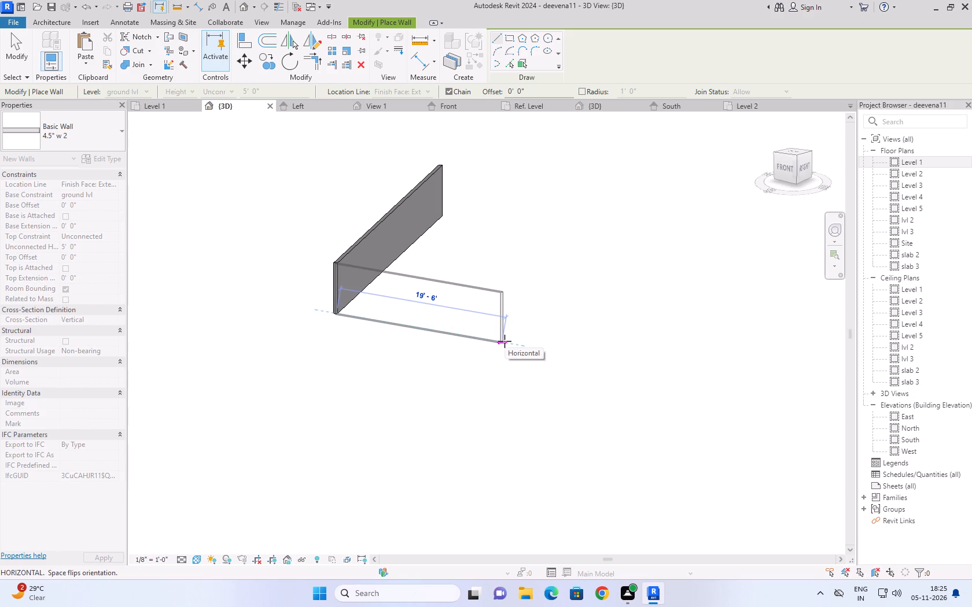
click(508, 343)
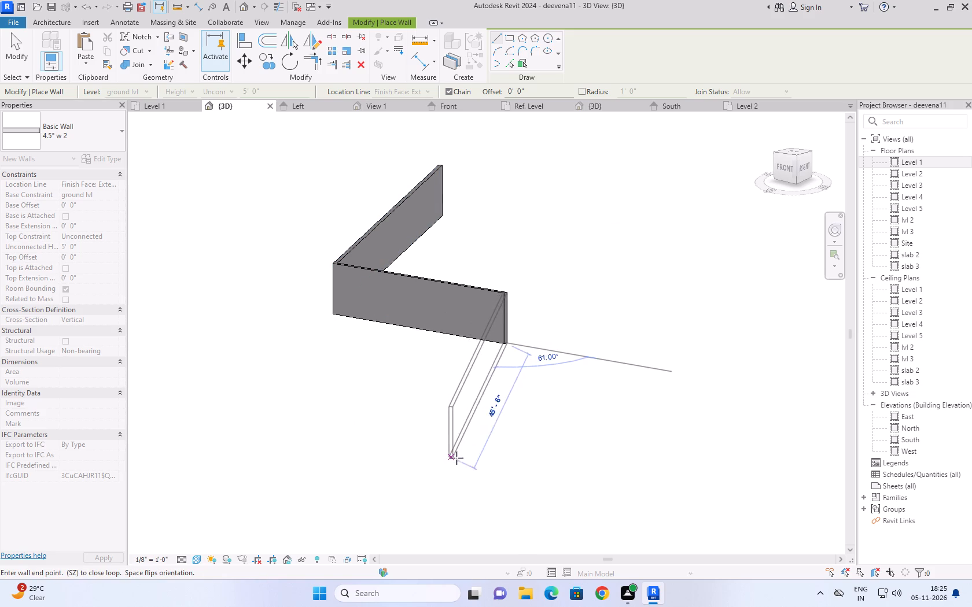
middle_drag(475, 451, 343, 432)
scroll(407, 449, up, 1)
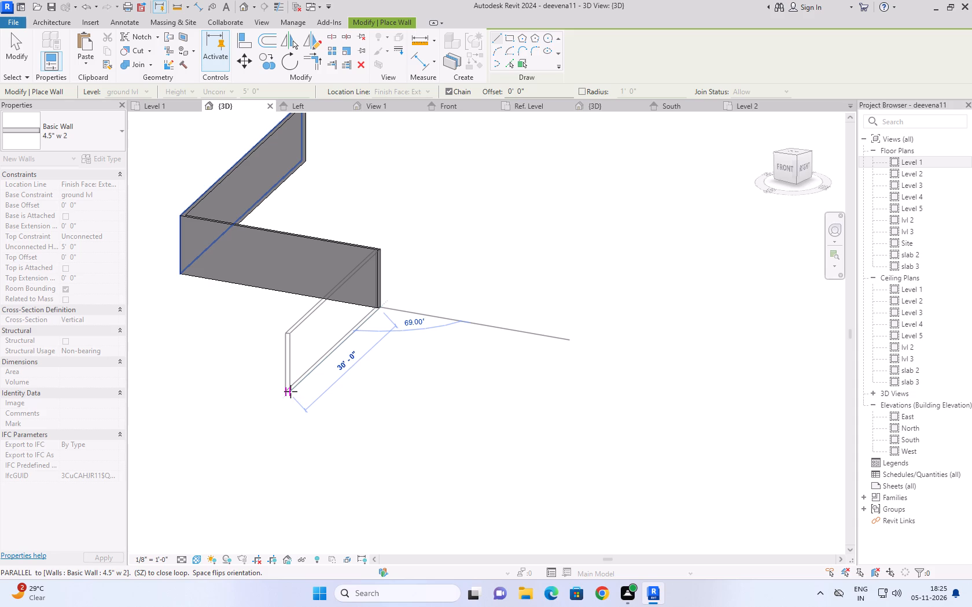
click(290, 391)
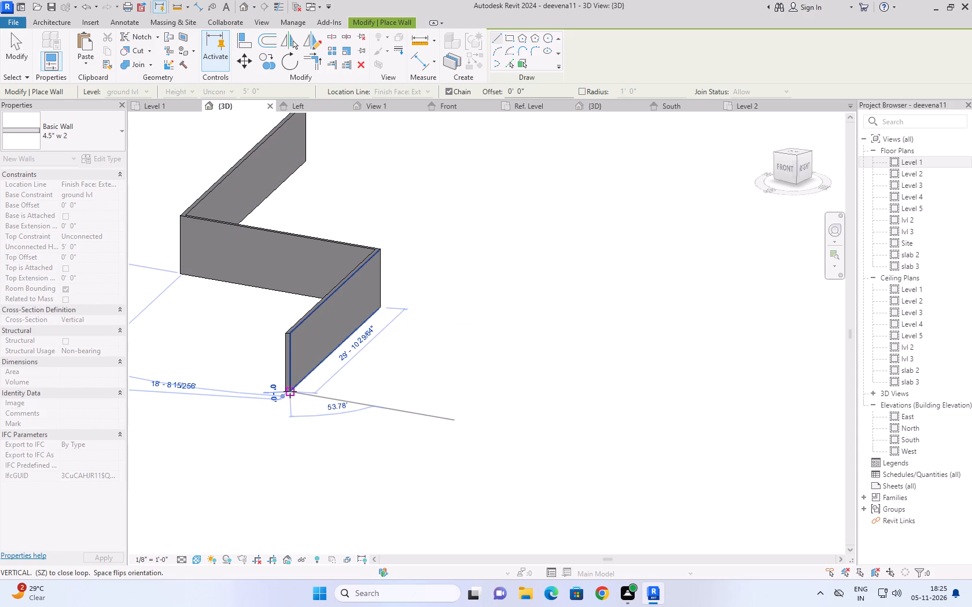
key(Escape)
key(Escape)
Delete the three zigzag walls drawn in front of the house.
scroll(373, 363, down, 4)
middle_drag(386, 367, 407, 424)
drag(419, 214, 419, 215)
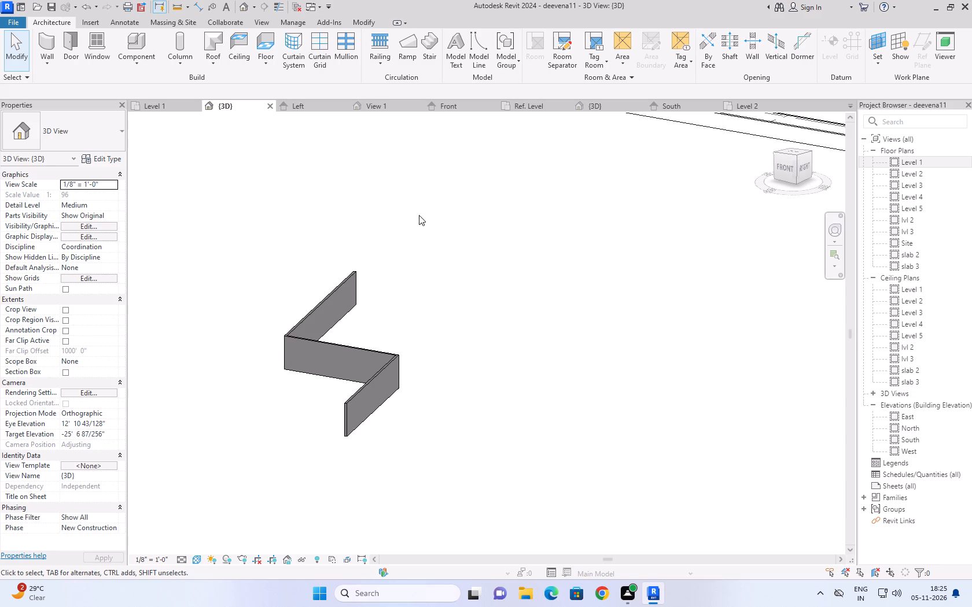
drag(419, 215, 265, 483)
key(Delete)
Examine the stacked three-storey house, its front openings and the floor plan drawings beside it in the 3D view.
scroll(289, 462, down, 6)
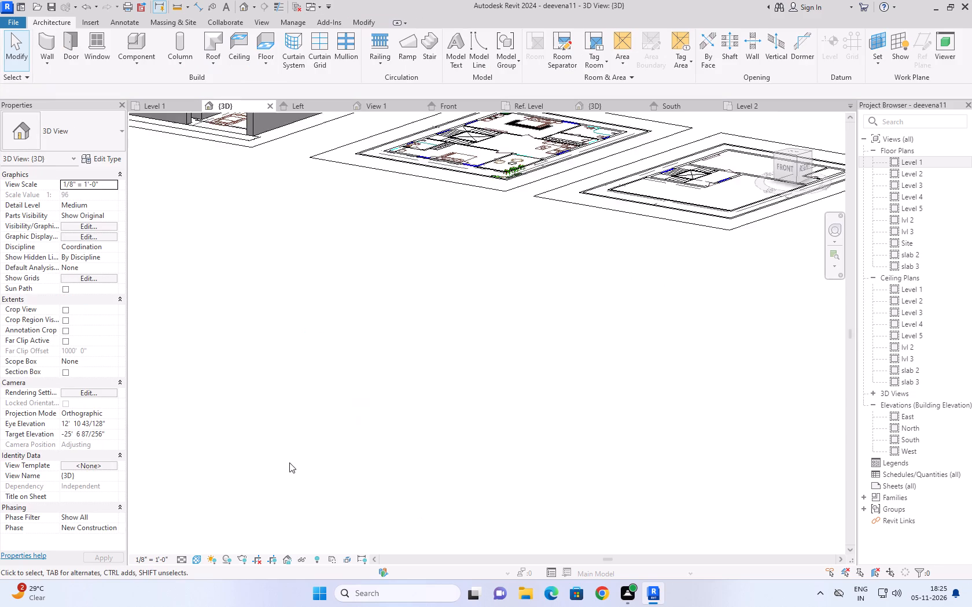
scroll(258, 310, up, 2)
middle_drag(258, 319, 297, 466)
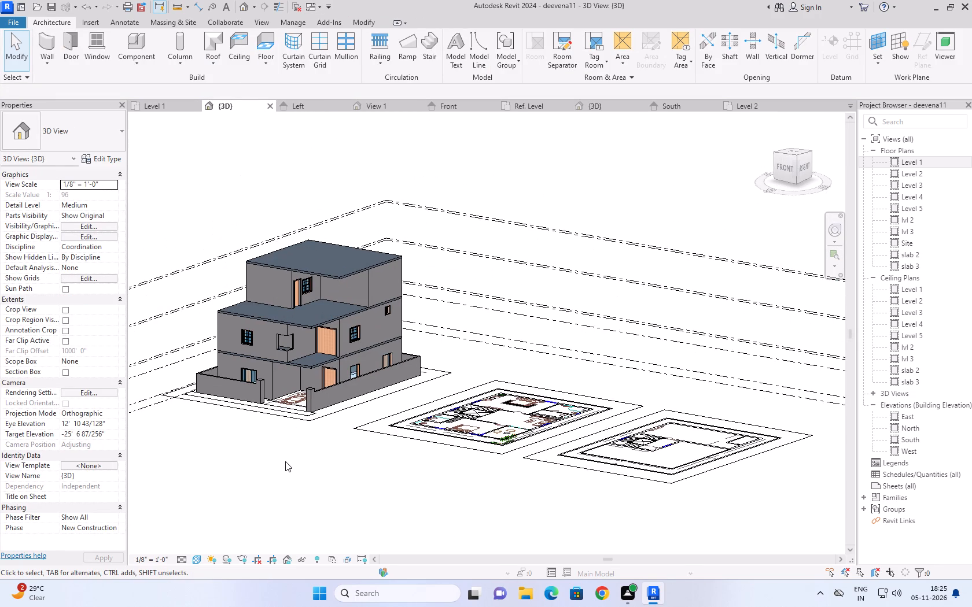
scroll(209, 255, up, 4)
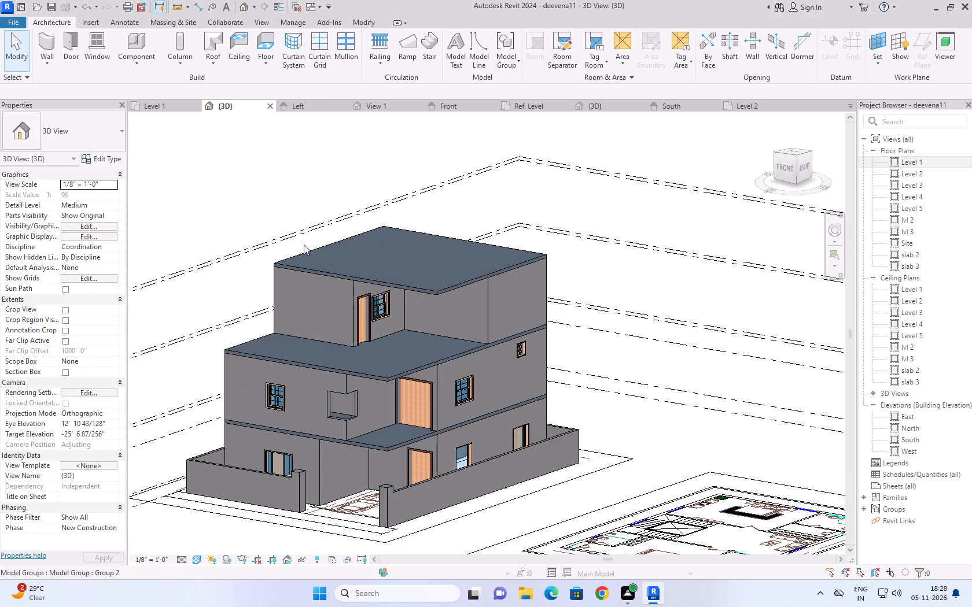
scroll(234, 202, down, 2)
middle_drag(234, 202, 261, 184)
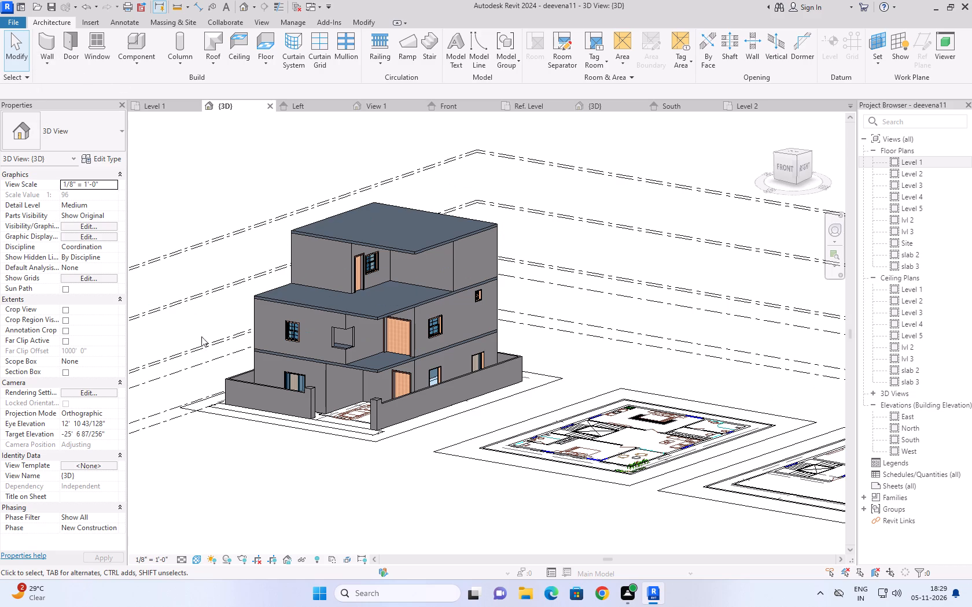
scroll(206, 200, up, 2)
scroll(298, 191, up, 1)
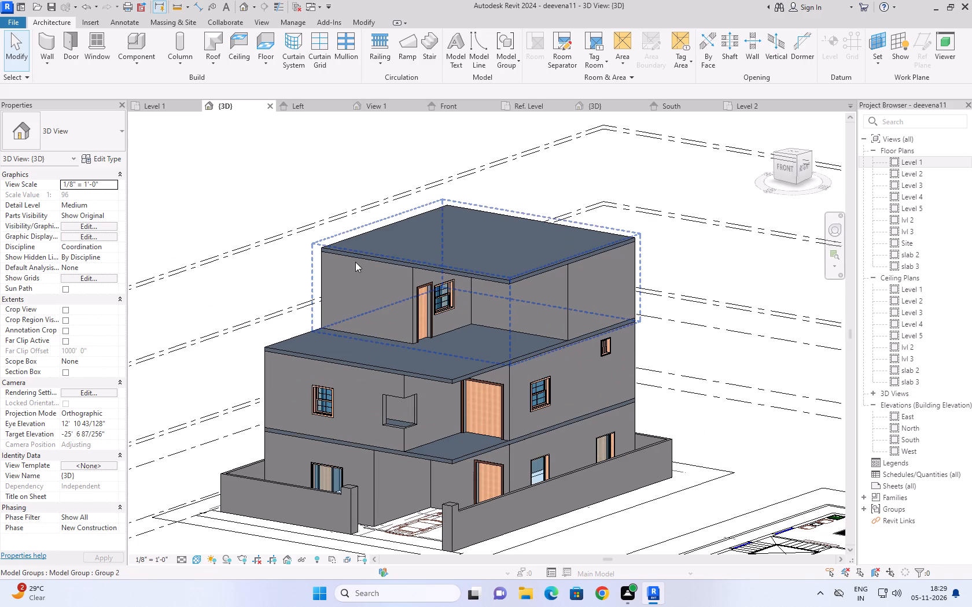
scroll(232, 196, down, 1)
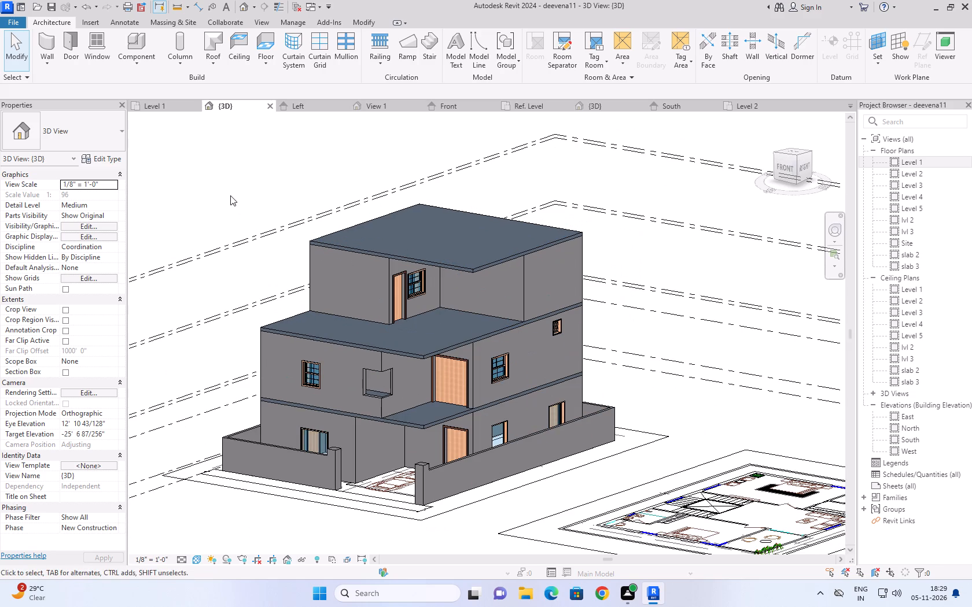
scroll(194, 153, down, 1)
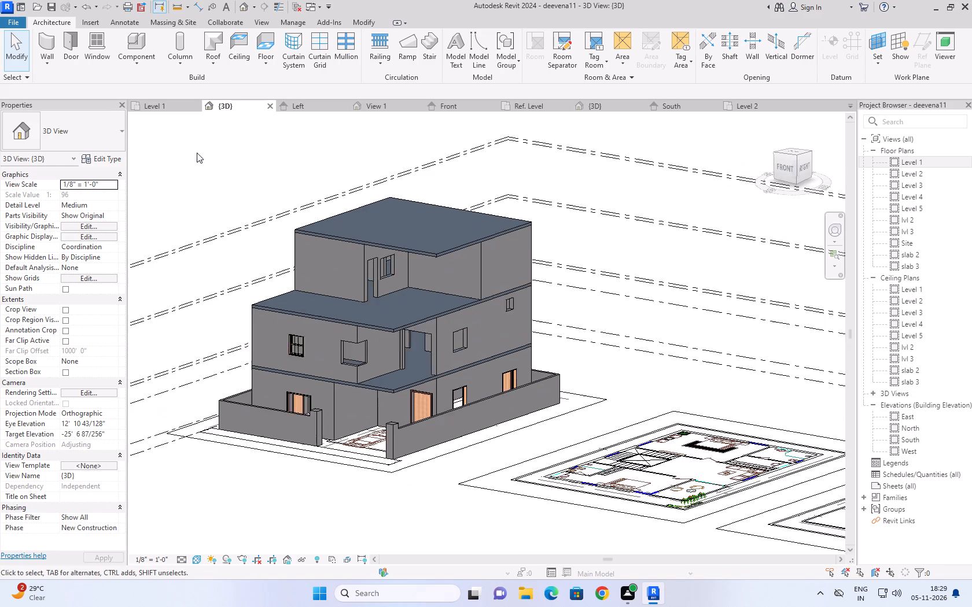
scroll(197, 153, down, 1)
middle_drag(356, 513, 417, 391)
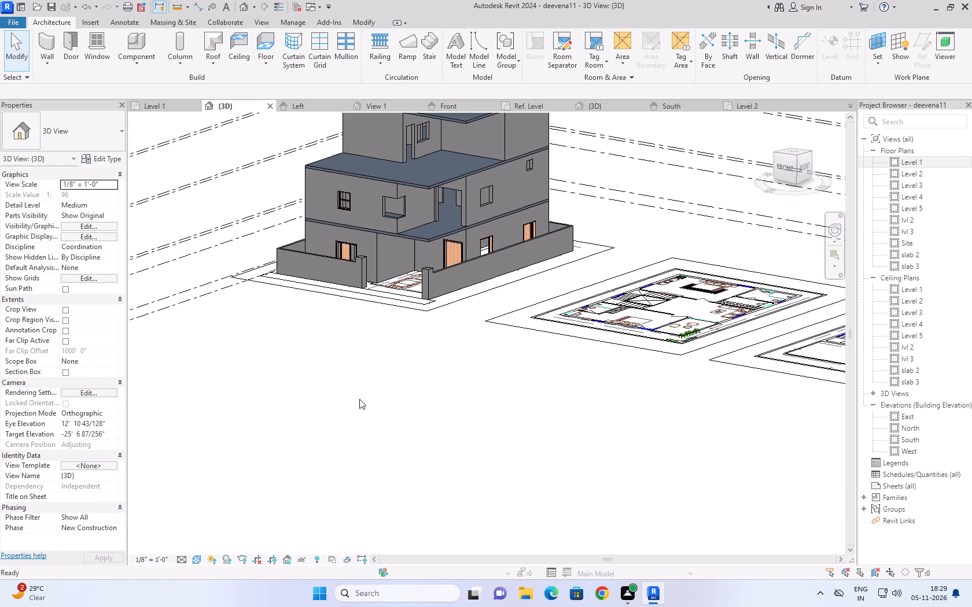
scroll(319, 399, down, 3)
scroll(286, 363, up, 1)
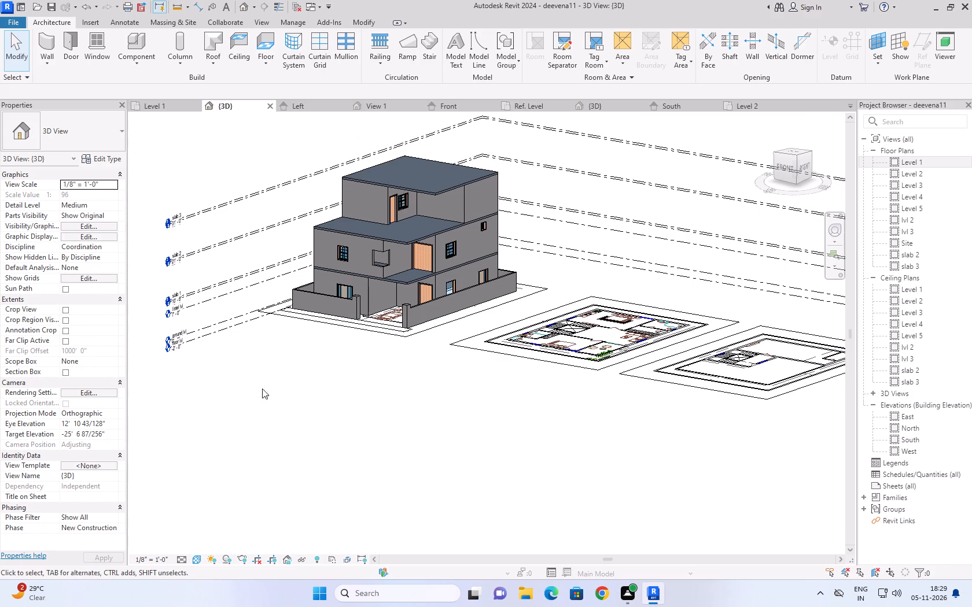
Draw two connected 4.5" w 2 architectural walls, each about 20' long and nearly perpendicular, on the open ground in front of the house.
click(40, 58)
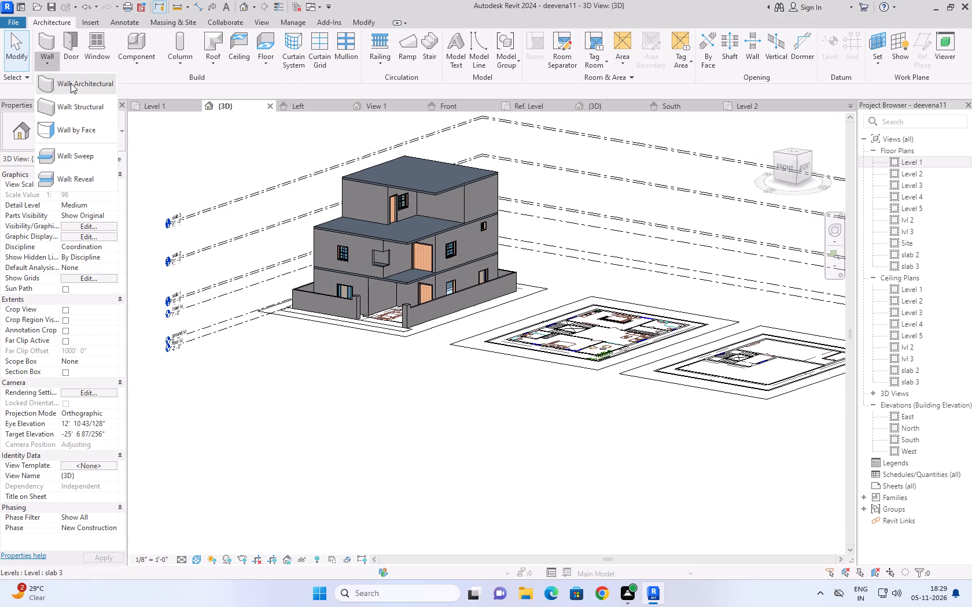
click(71, 83)
scroll(443, 393, down, 1)
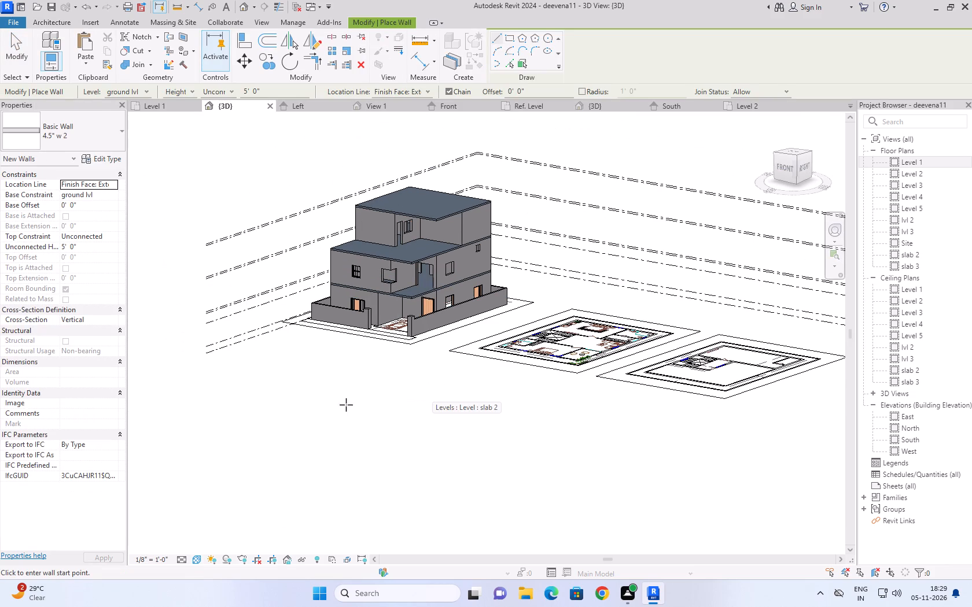
middle_drag(334, 412, 356, 347)
click(260, 382)
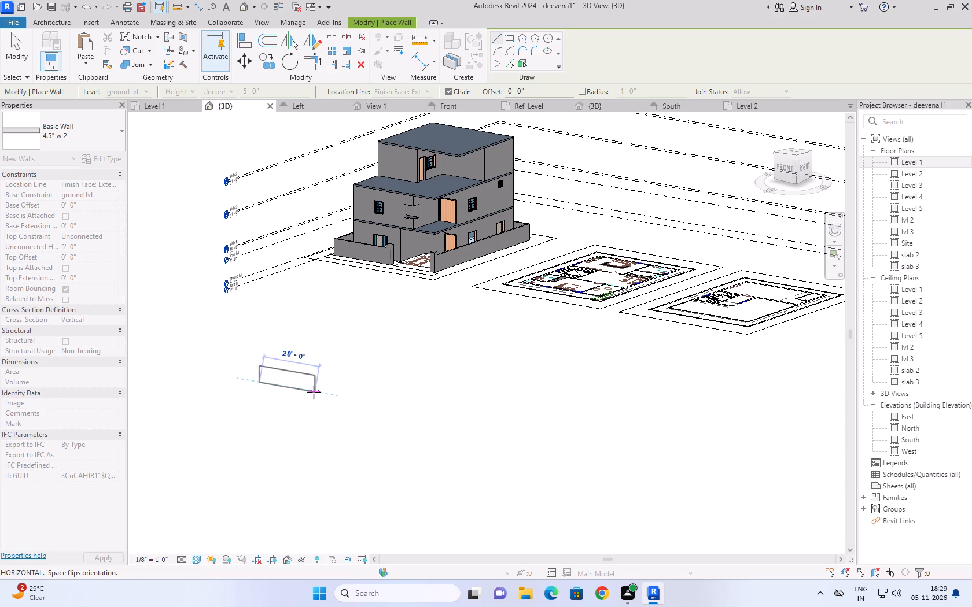
click(314, 392)
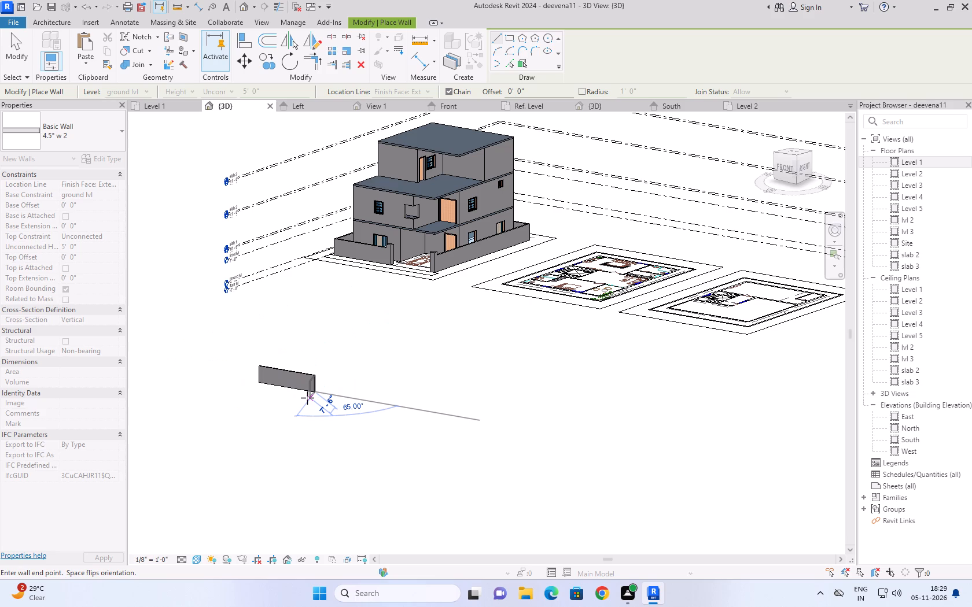
middle_drag(283, 448, 394, 354)
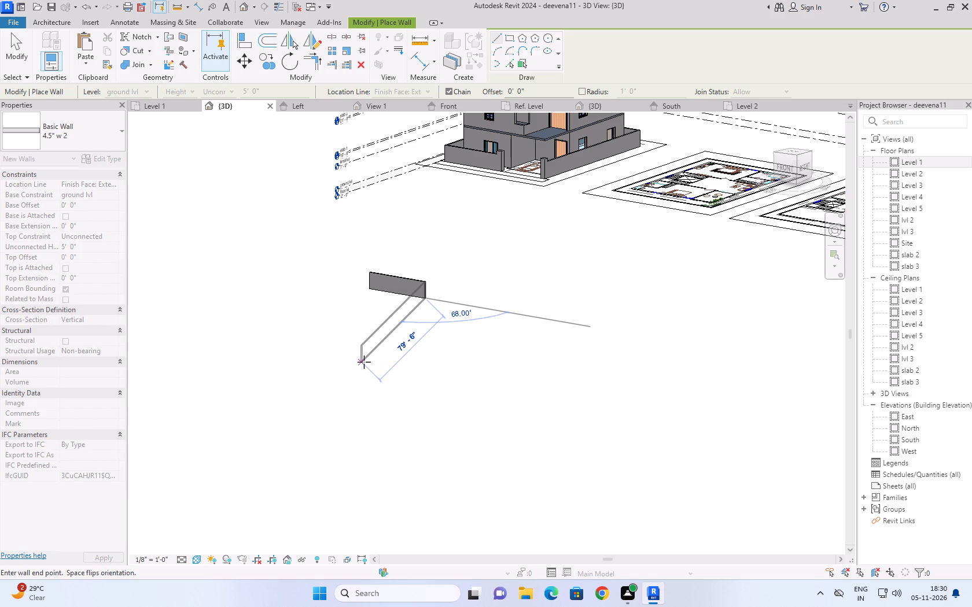
scroll(362, 343, up, 8)
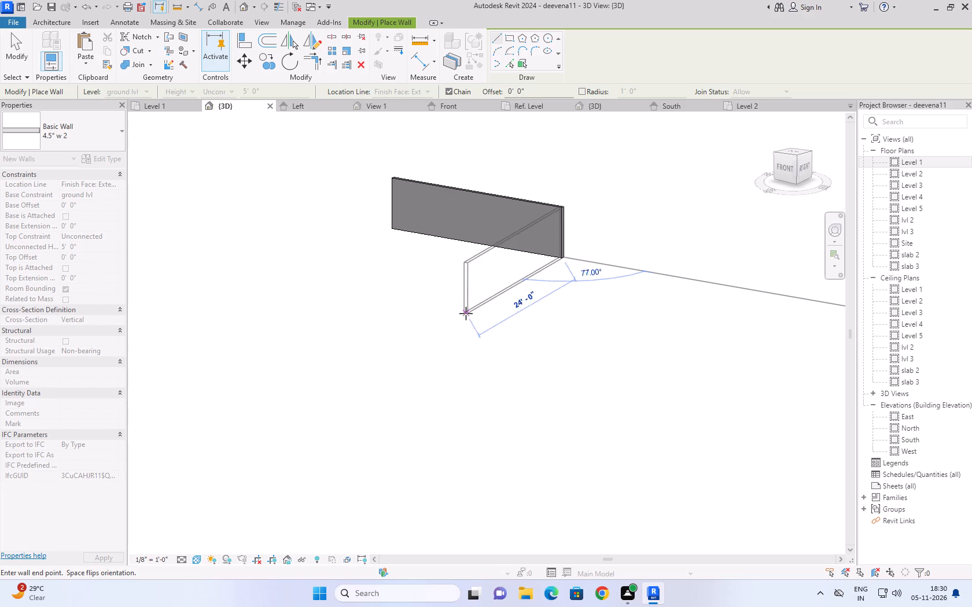
scroll(458, 332, up, 5)
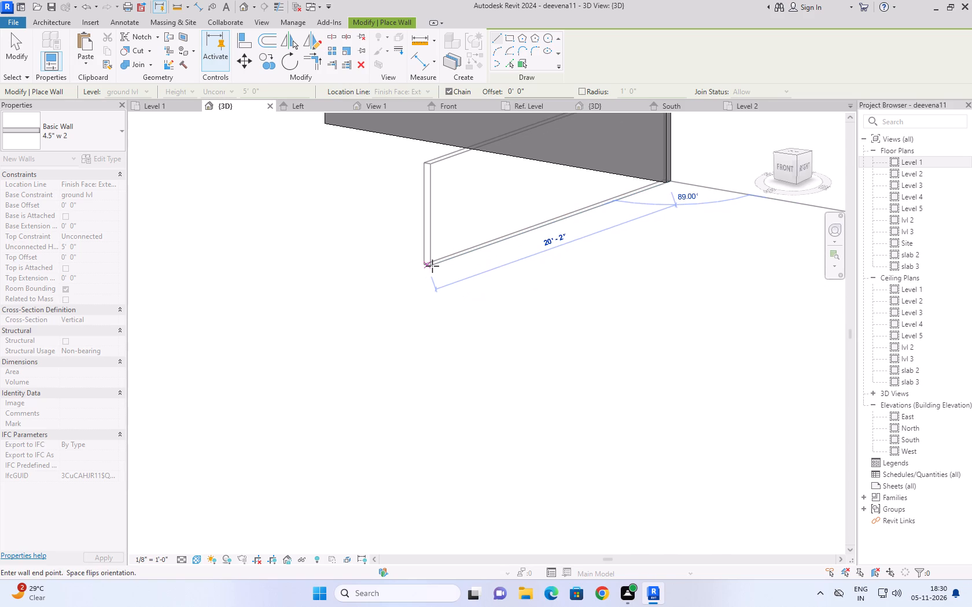
click(435, 265)
Continue the wall chain from the second wall's free end with a third wall running roughly parallel to the first.
scroll(430, 265, down, 4)
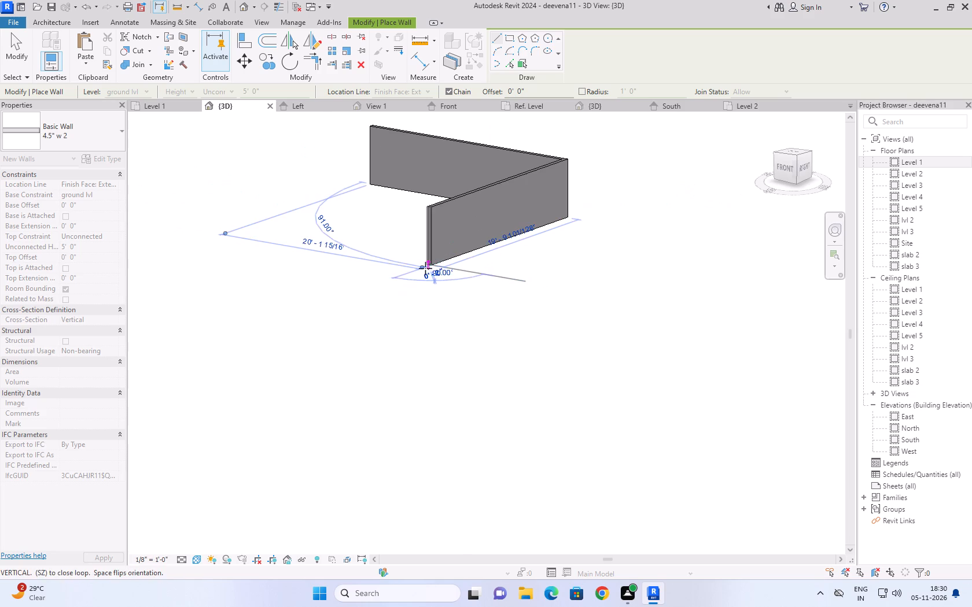
middle_drag(325, 281, 388, 452)
scroll(388, 452, up, 1)
scroll(388, 452, down, 4)
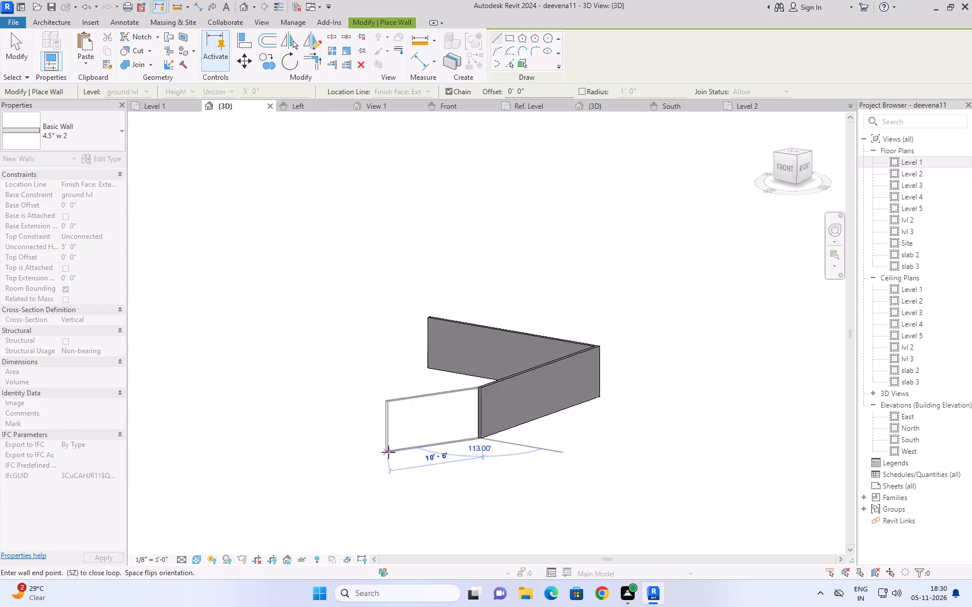
scroll(388, 452, down, 3)
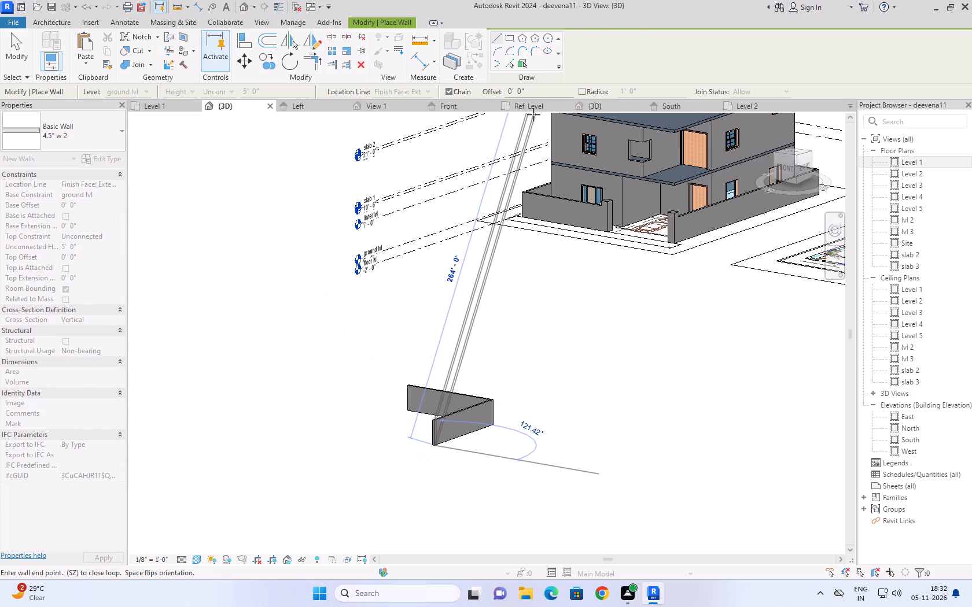
key(space)
key(space)
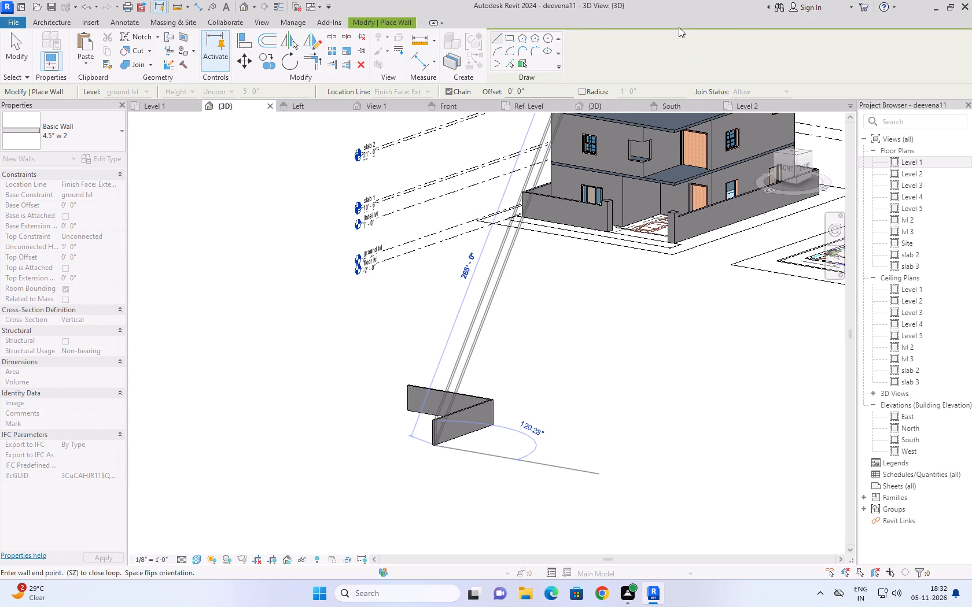
key(space)
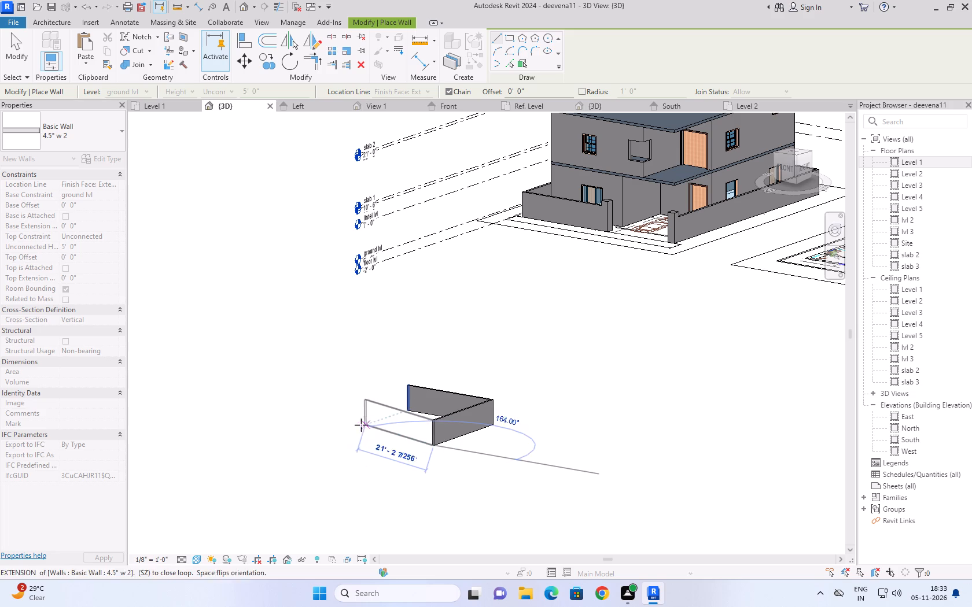
scroll(358, 428, up, 7)
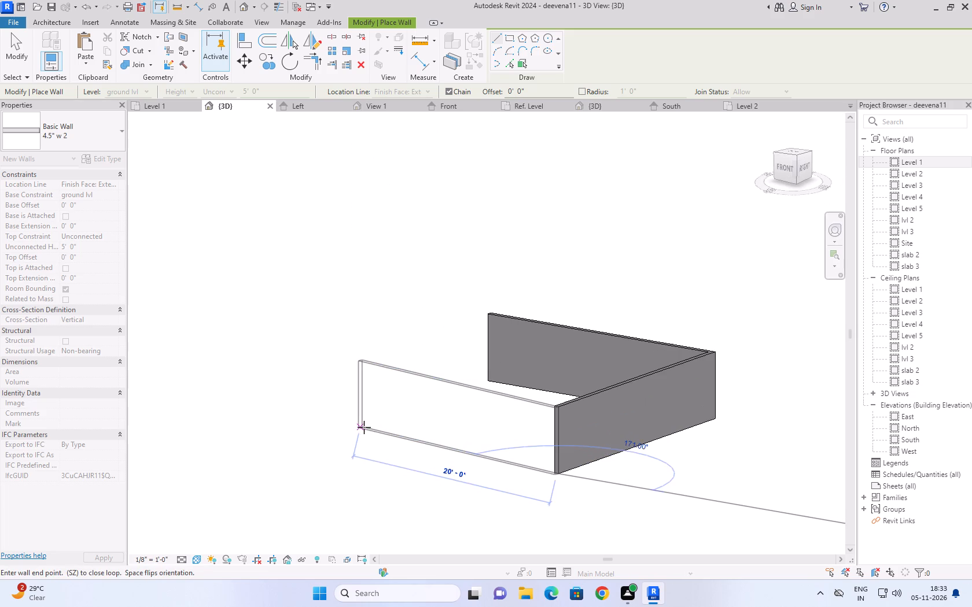
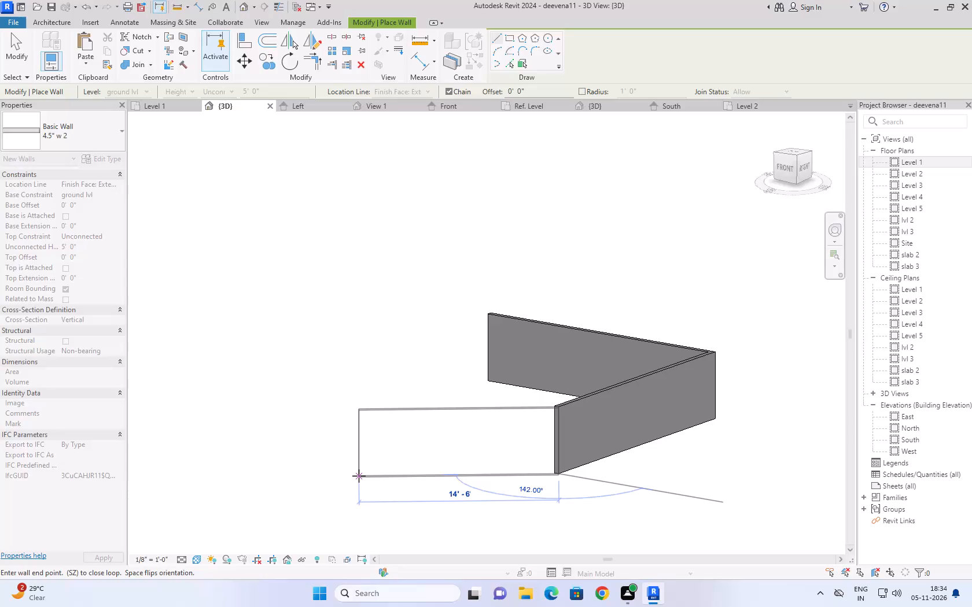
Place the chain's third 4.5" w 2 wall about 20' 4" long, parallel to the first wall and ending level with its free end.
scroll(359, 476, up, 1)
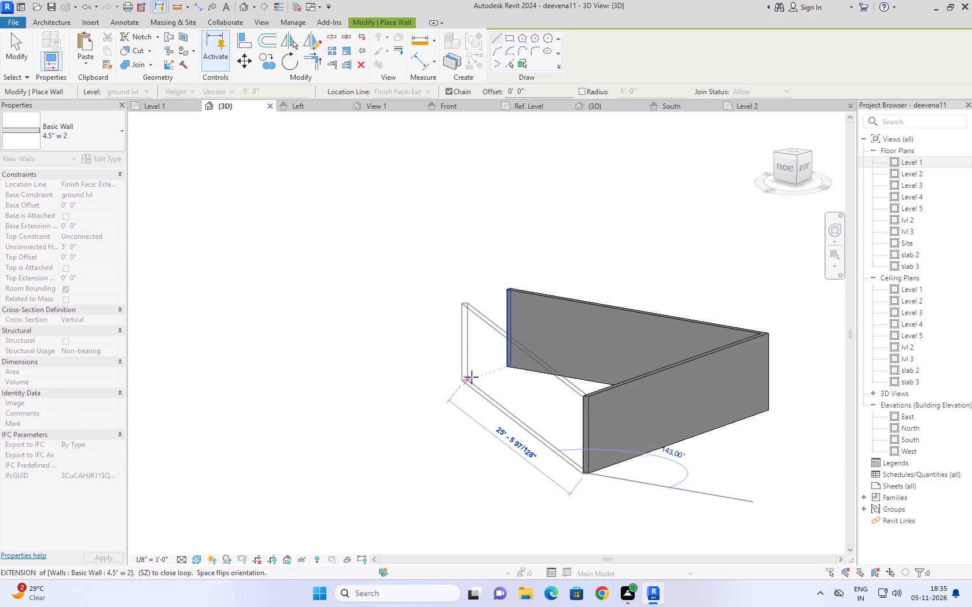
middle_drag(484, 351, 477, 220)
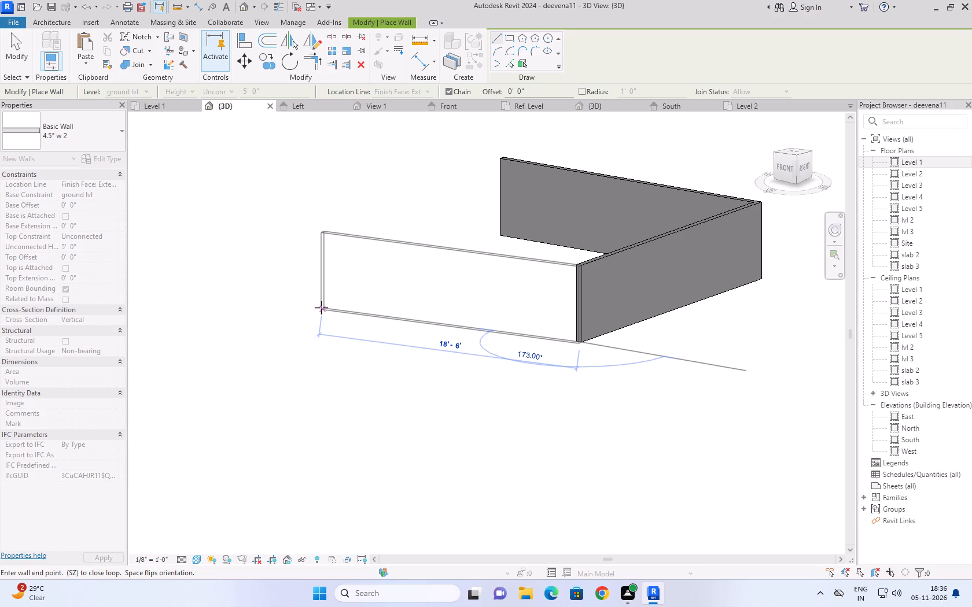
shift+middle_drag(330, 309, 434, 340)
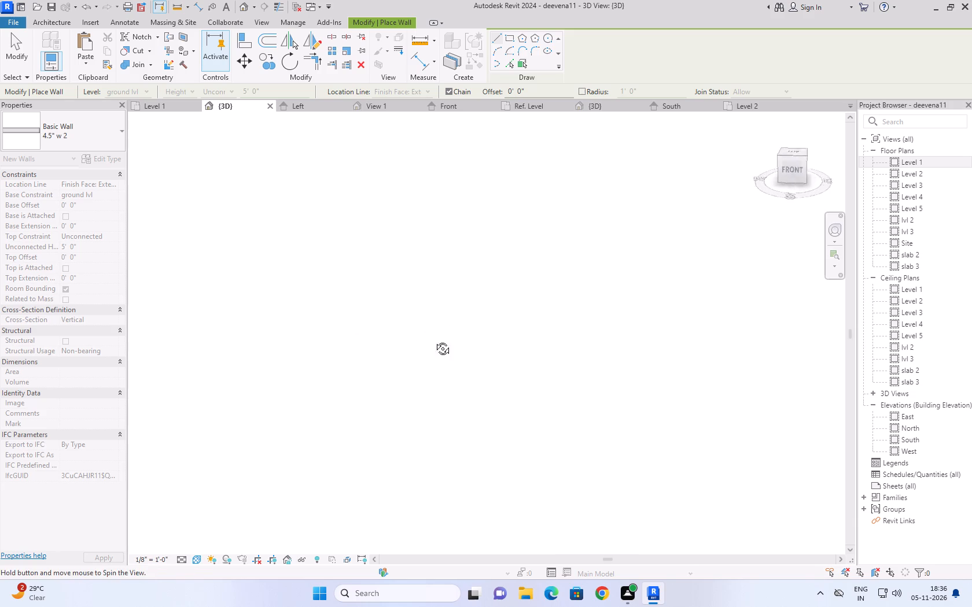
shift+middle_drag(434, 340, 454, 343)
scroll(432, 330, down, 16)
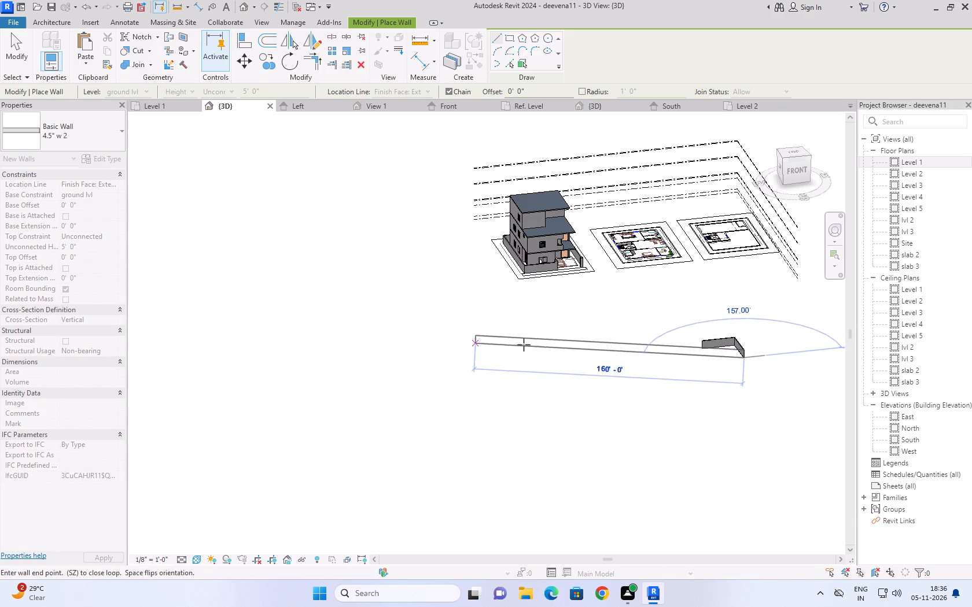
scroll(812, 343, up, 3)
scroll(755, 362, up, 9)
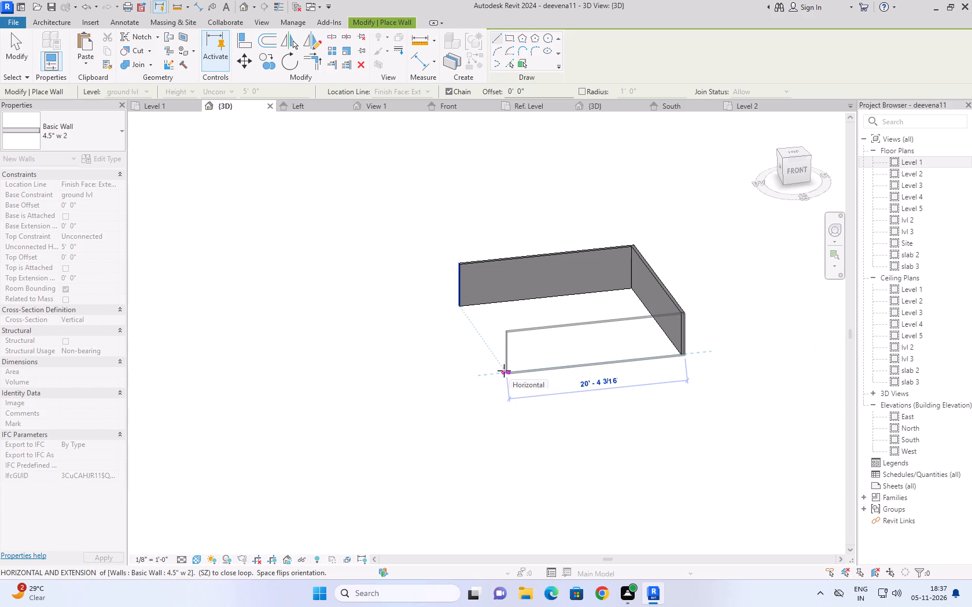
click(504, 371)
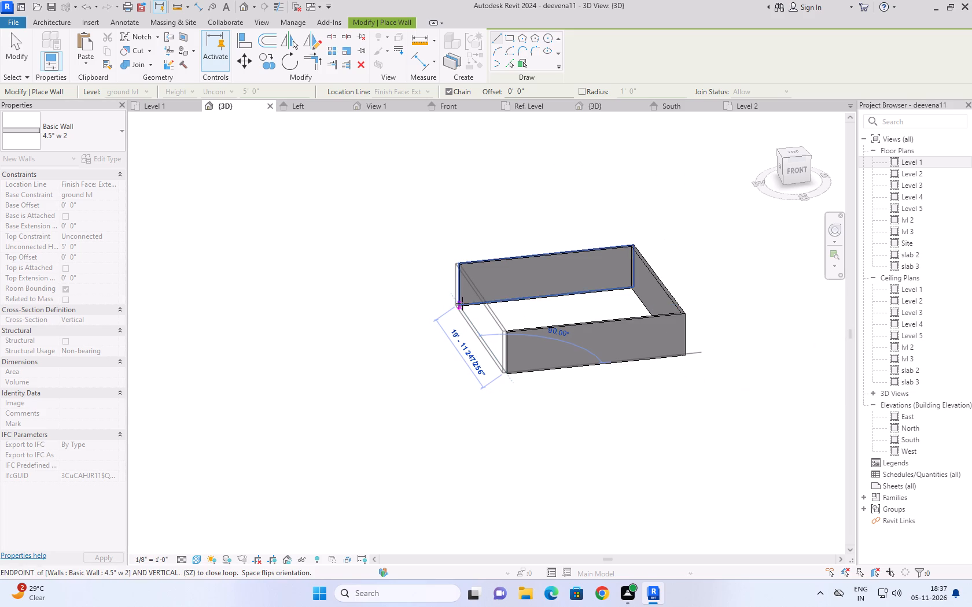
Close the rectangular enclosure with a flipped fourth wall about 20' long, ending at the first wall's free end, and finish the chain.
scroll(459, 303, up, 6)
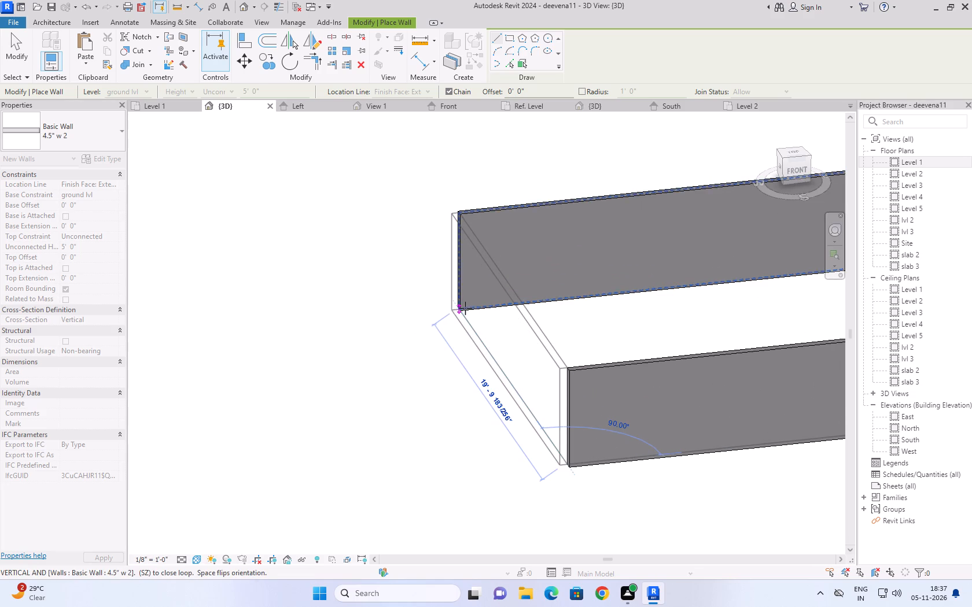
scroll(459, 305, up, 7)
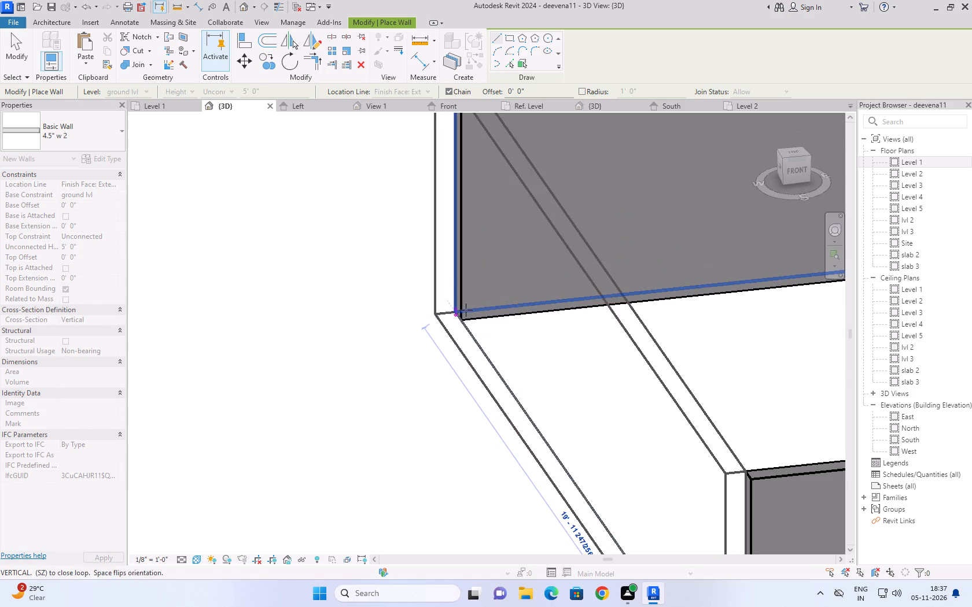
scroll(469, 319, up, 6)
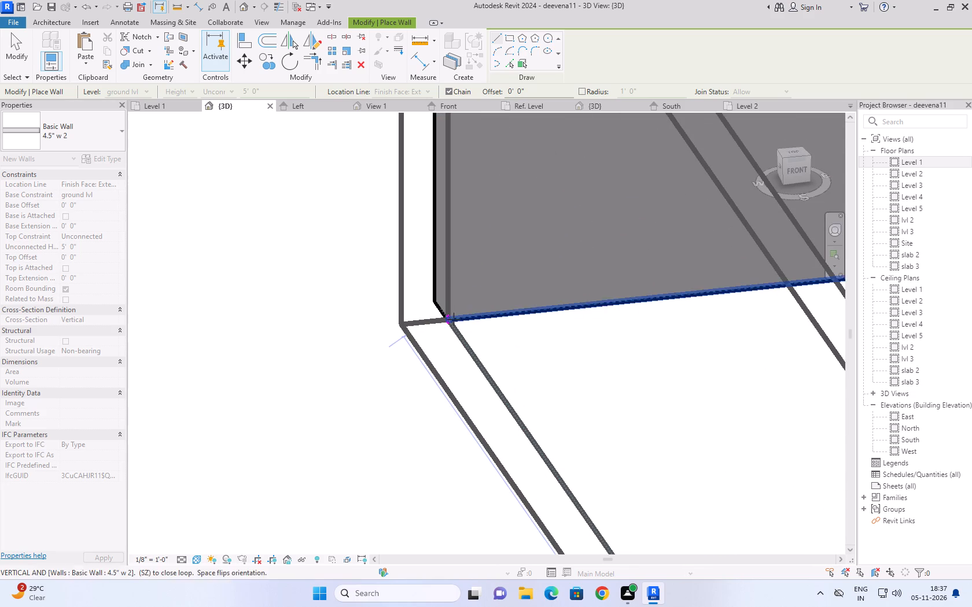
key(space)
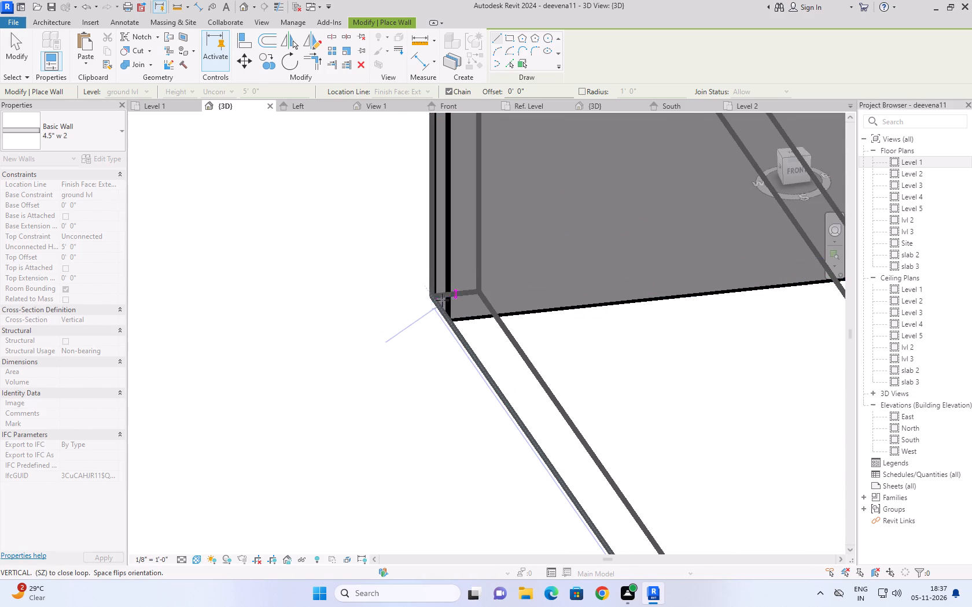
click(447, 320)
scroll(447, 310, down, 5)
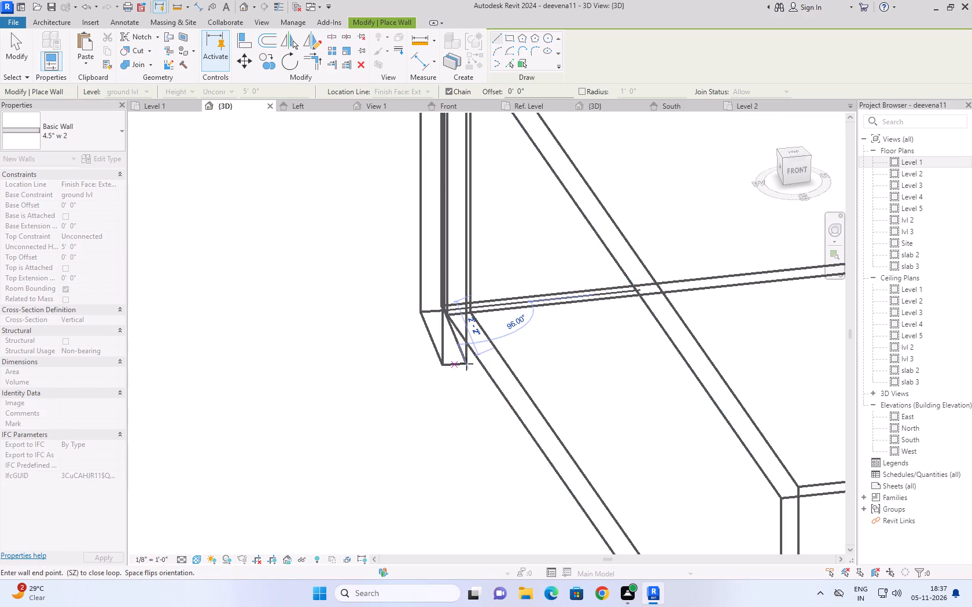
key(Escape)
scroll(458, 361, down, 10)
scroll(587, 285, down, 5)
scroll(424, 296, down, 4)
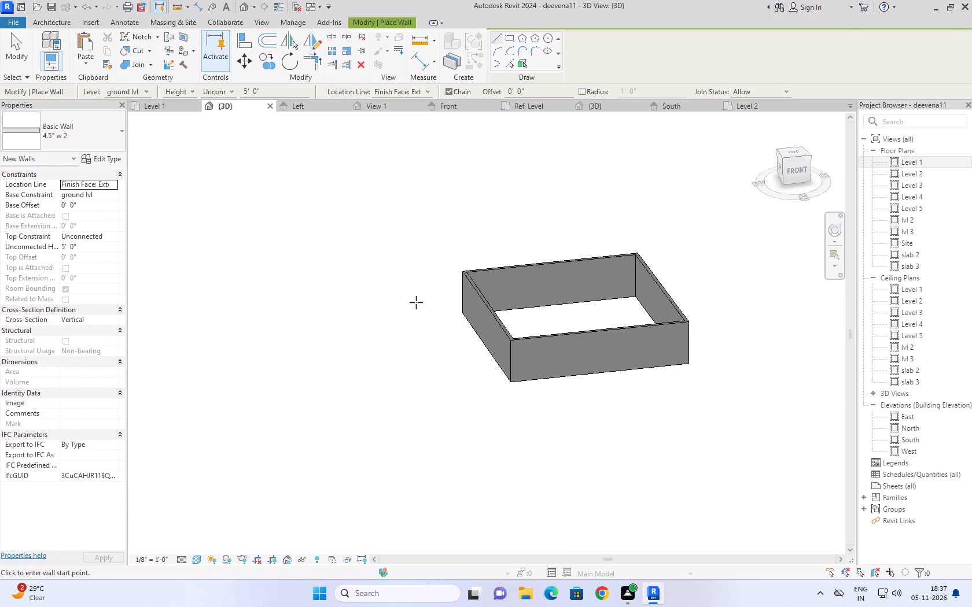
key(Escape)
Delete all four walls of the rectangular enclosure in front of the house.
drag(734, 228, 381, 441)
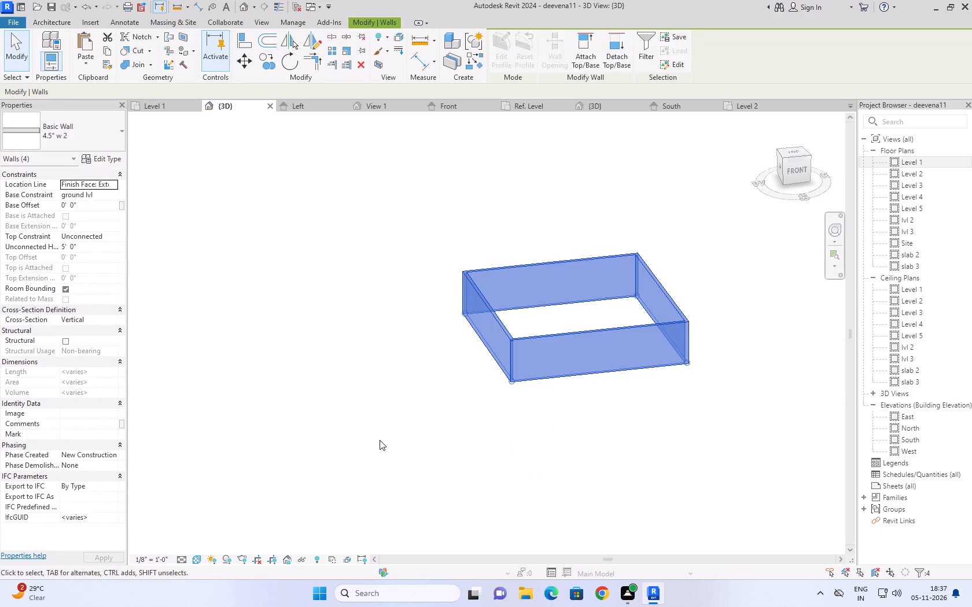
key(Delete)
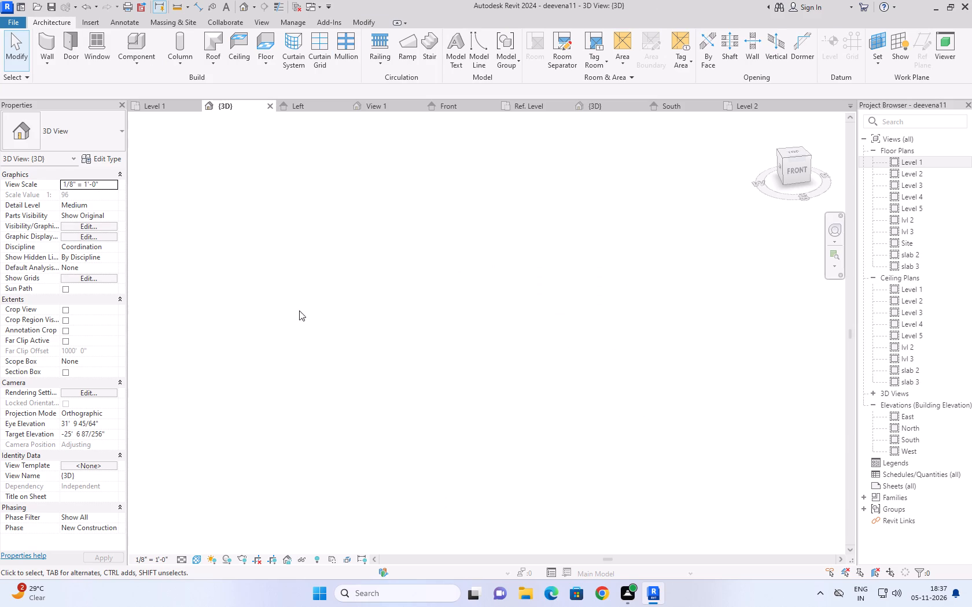
Examine the stacked three-storey house and the two floor plan drawings beside it in the 3D view.
scroll(296, 313, down, 17)
scroll(391, 309, up, 1)
middle_drag(391, 309, 480, 361)
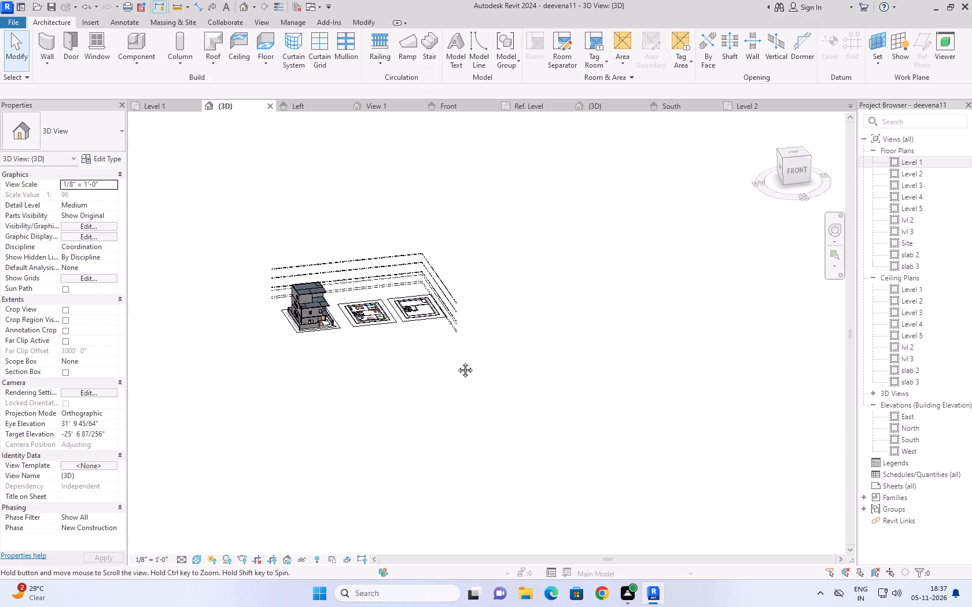
scroll(294, 313, up, 4)
scroll(356, 346, up, 4)
scroll(408, 419, up, 2)
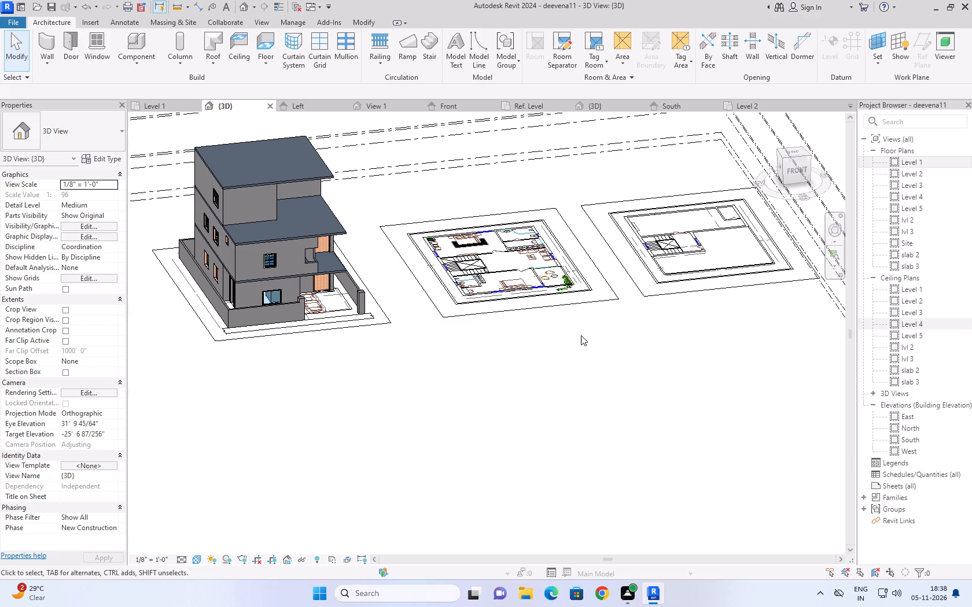
middle_drag(536, 357, 596, 377)
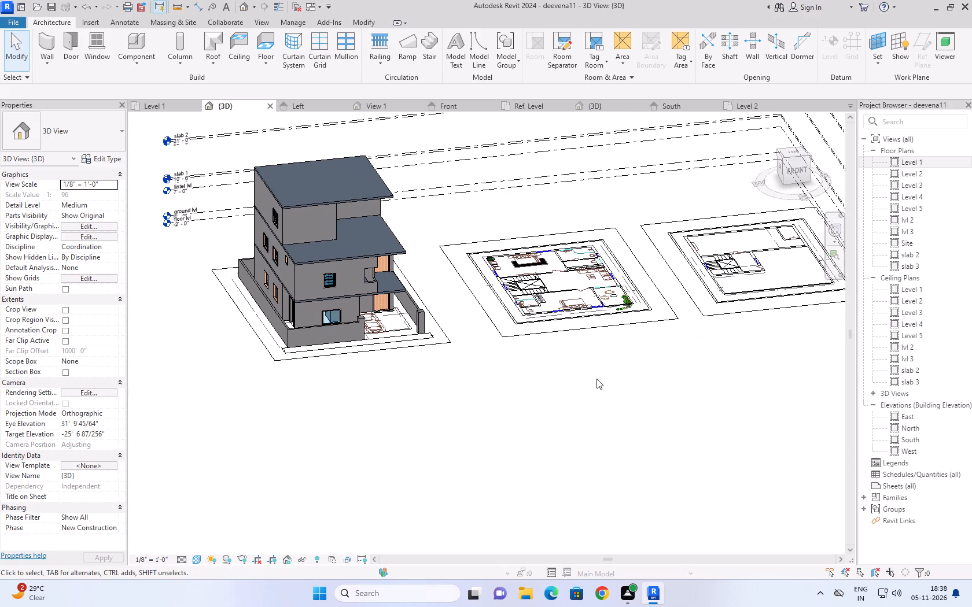
scroll(596, 379, down, 2)
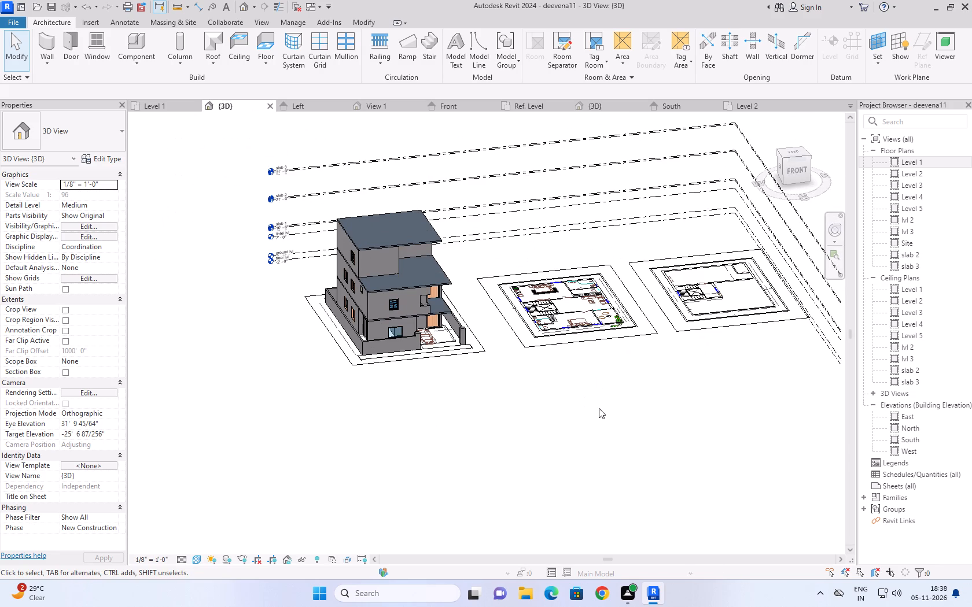
Draw a horizontal 4.5" w 2 architectural wall about 150' long on the open ground beyond the floor plan drawings.
middle_drag(599, 408, 405, 332)
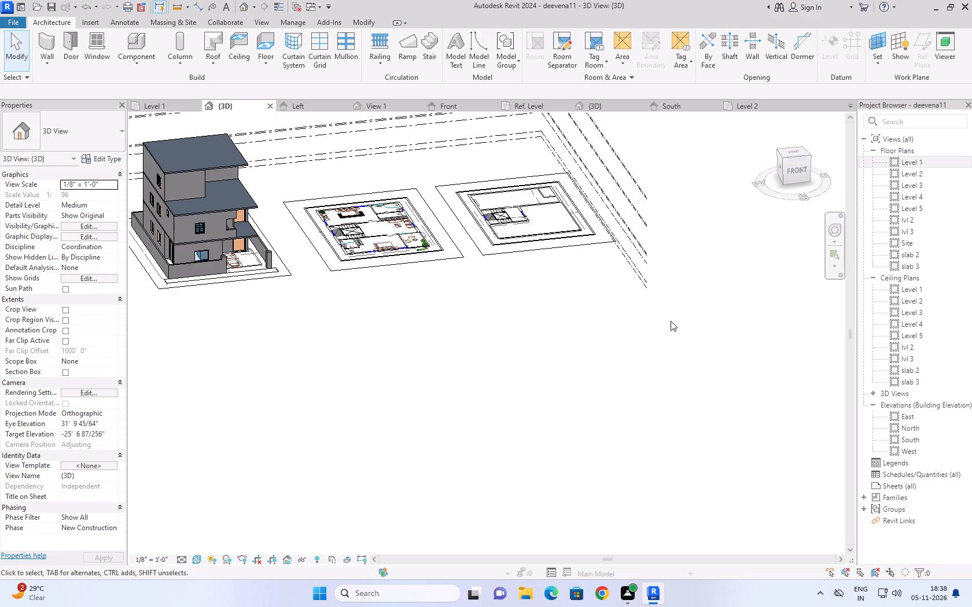
middle_drag(622, 417, 533, 367)
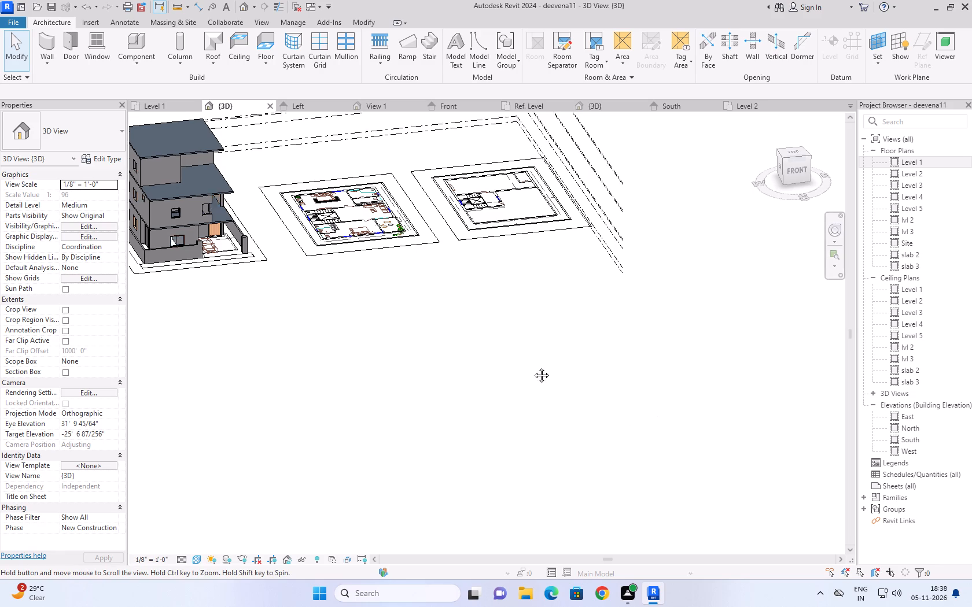
middle_drag(533, 367, 469, 332)
scroll(499, 405, down, 1)
middle_drag(506, 406, 478, 393)
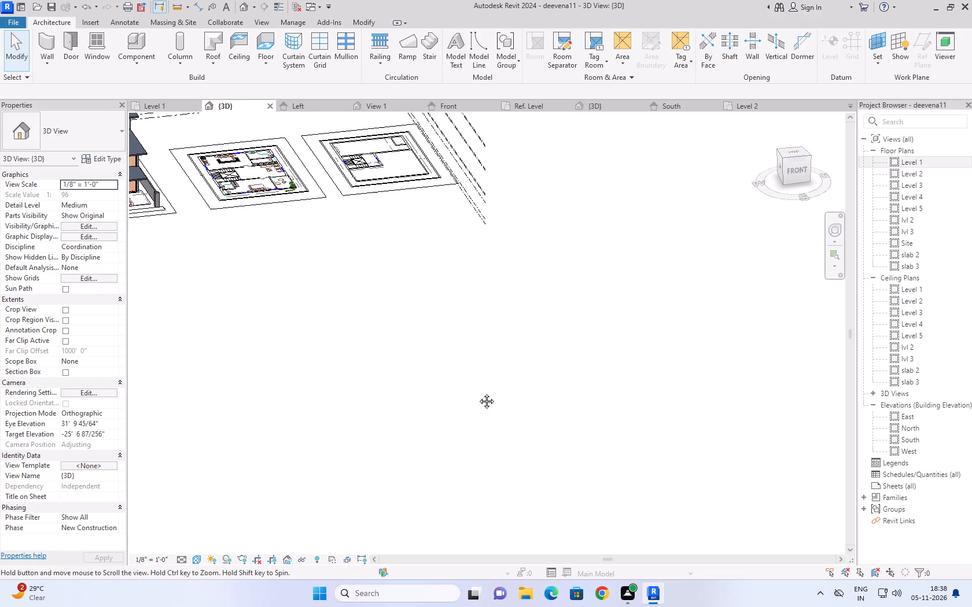
middle_drag(478, 393, 429, 375)
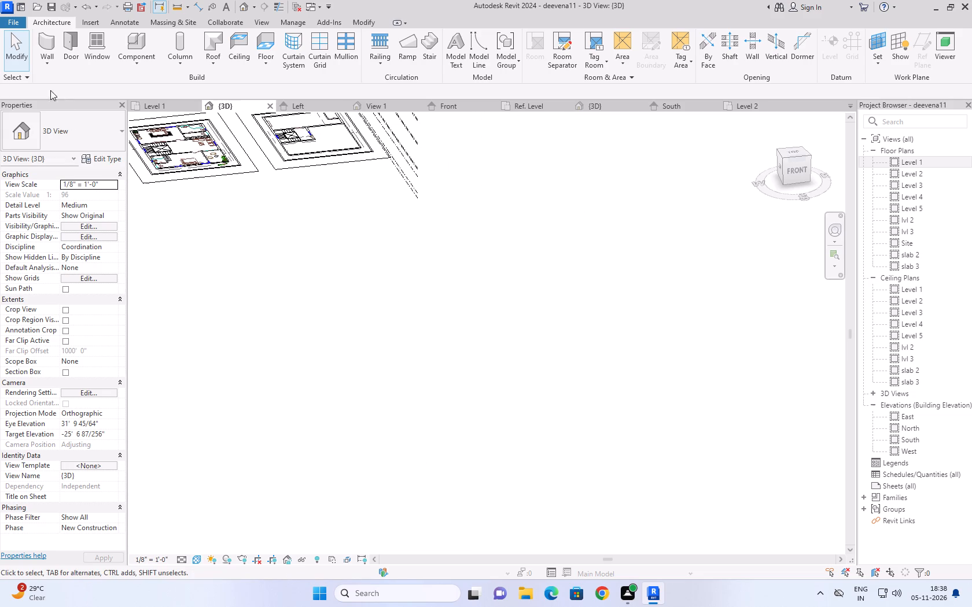
click(57, 64)
click(54, 81)
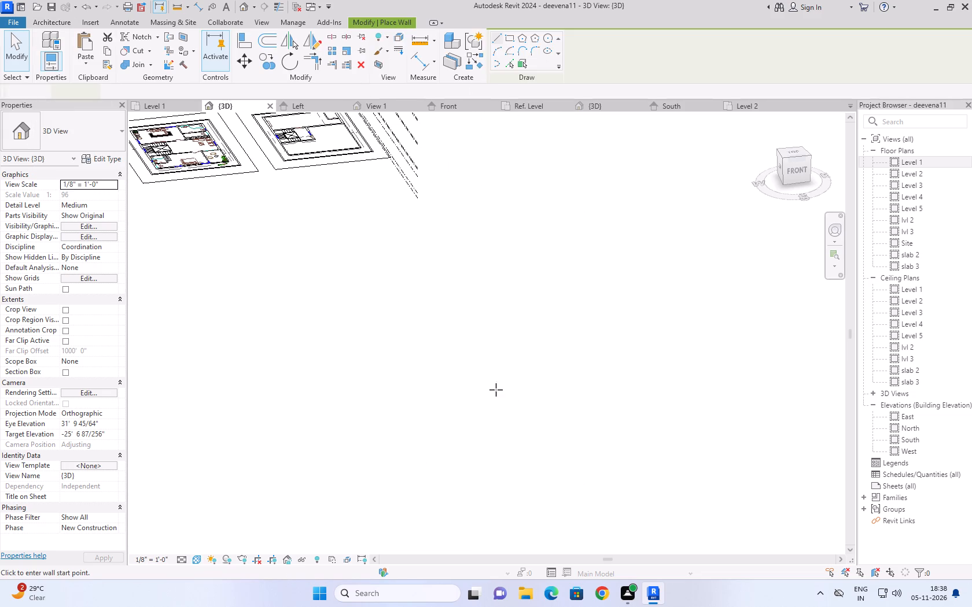
scroll(505, 390, down, 1)
middle_drag(505, 390, 336, 360)
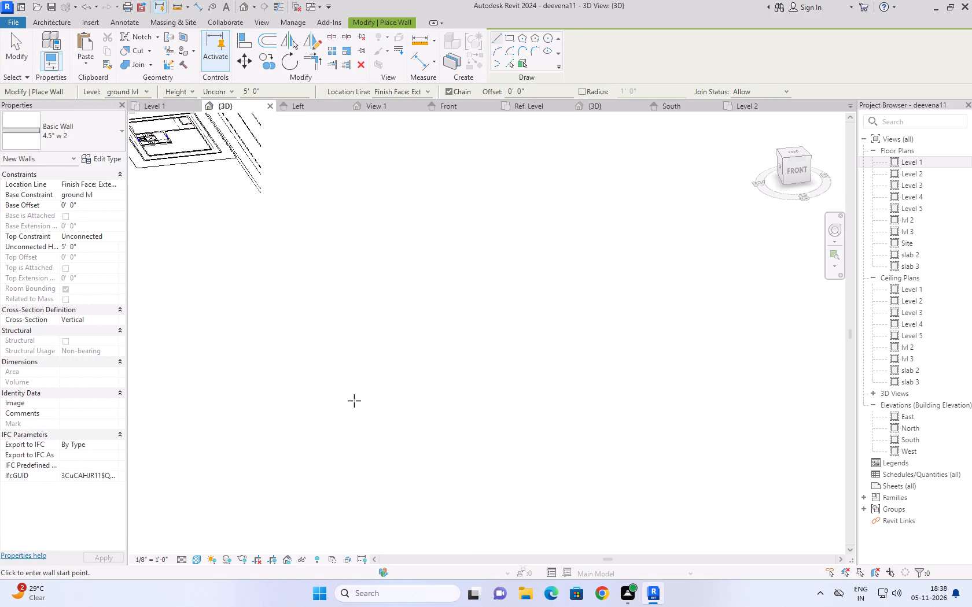
click(430, 404)
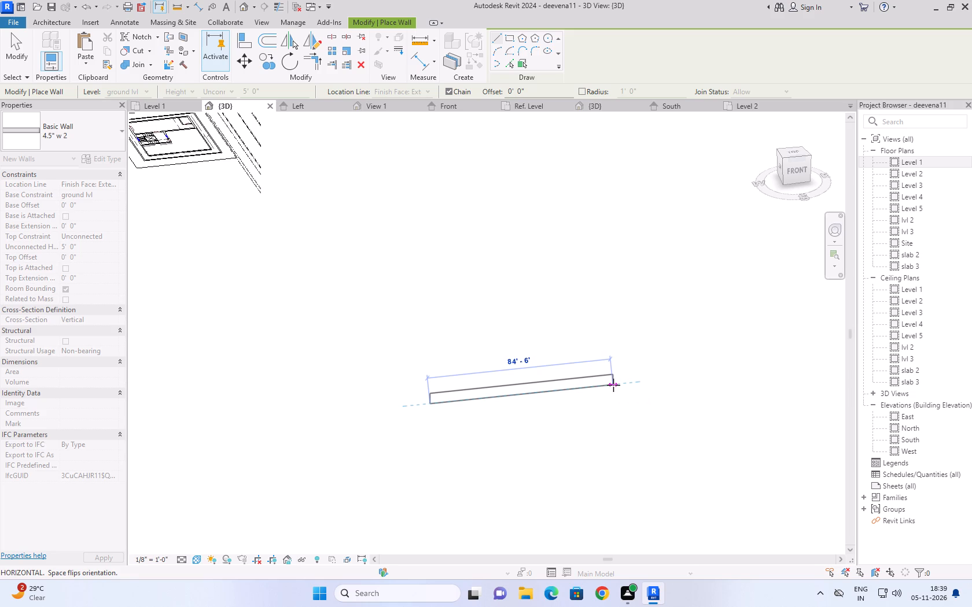
middle_drag(615, 385, 577, 382)
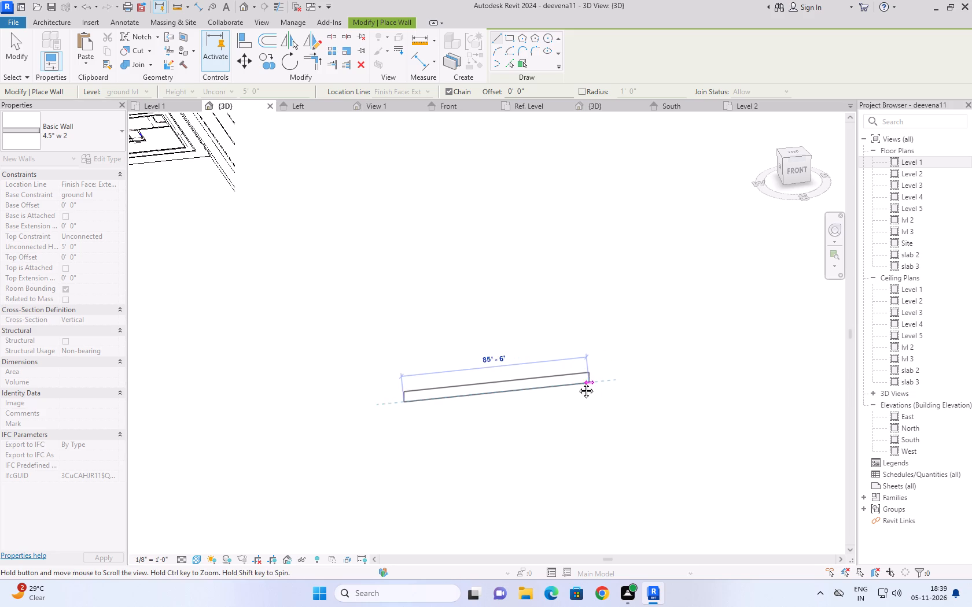
middle_drag(577, 382, 541, 382)
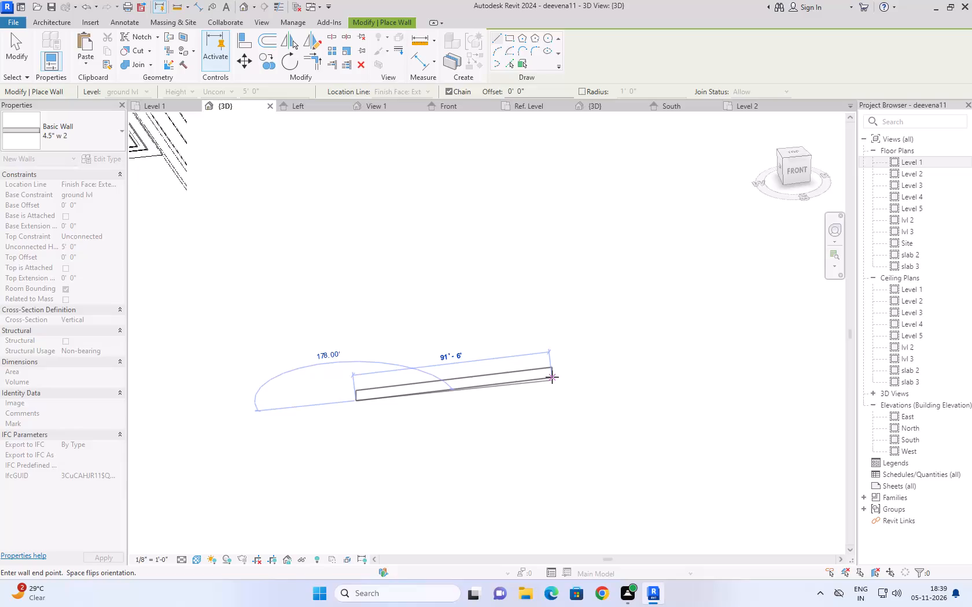
scroll(552, 377, up, 1)
middle_drag(552, 377, 501, 298)
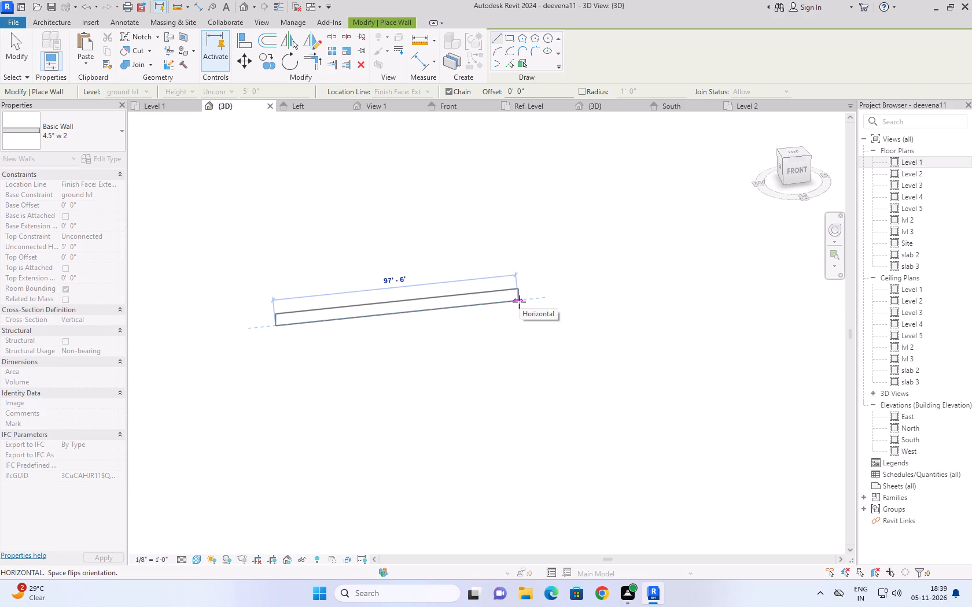
middle_drag(519, 302, 497, 394)
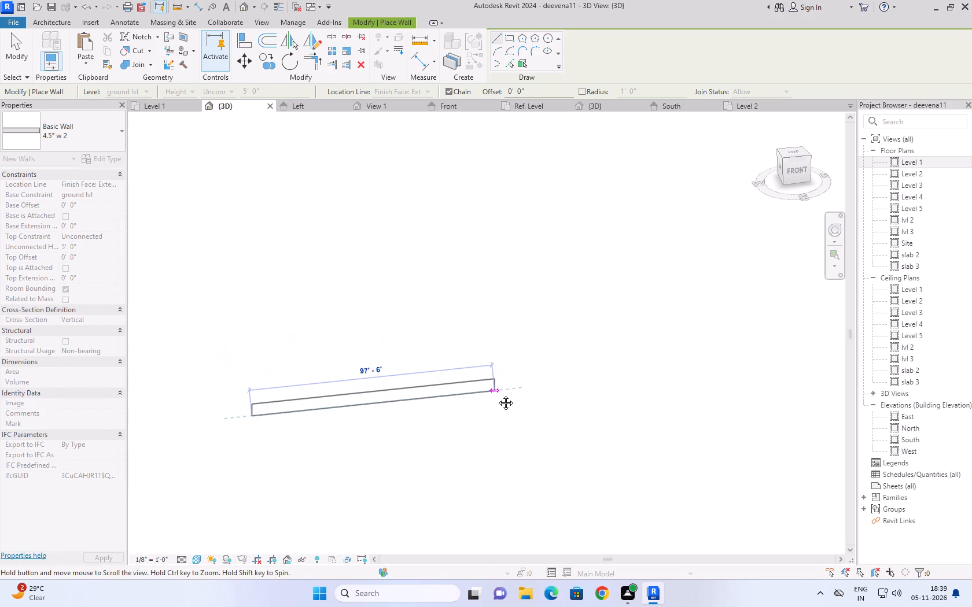
middle_drag(497, 394, 500, 396)
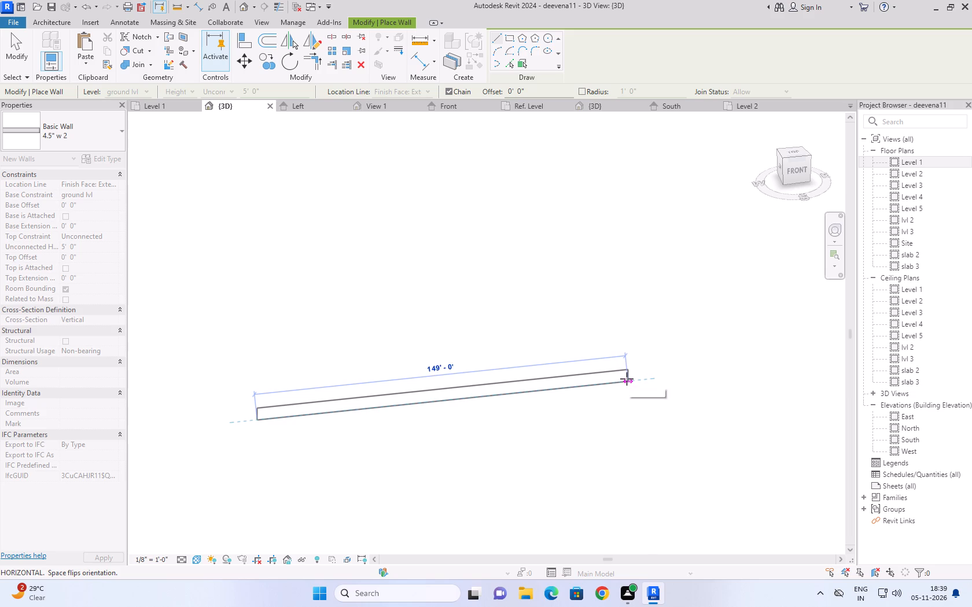
click(628, 378)
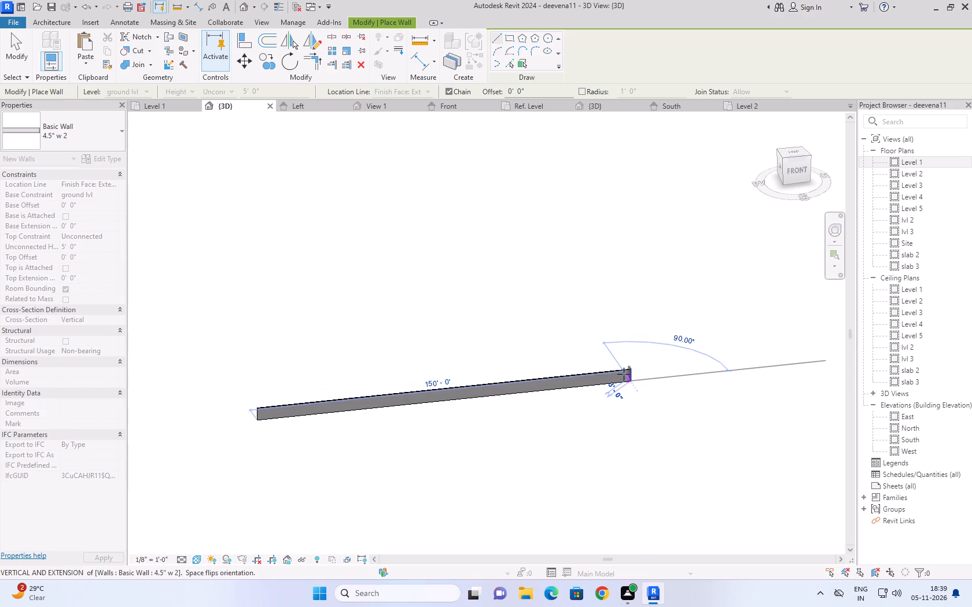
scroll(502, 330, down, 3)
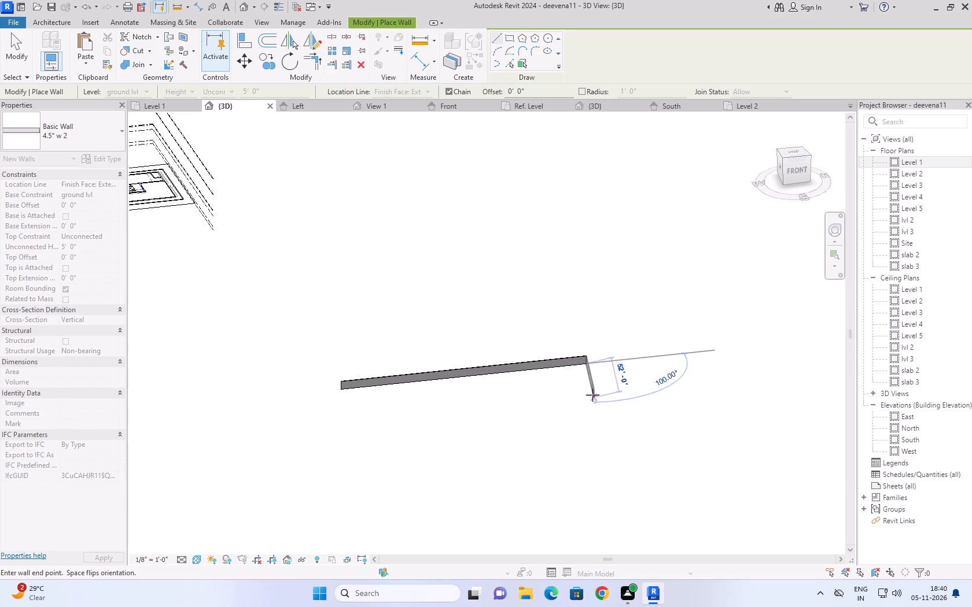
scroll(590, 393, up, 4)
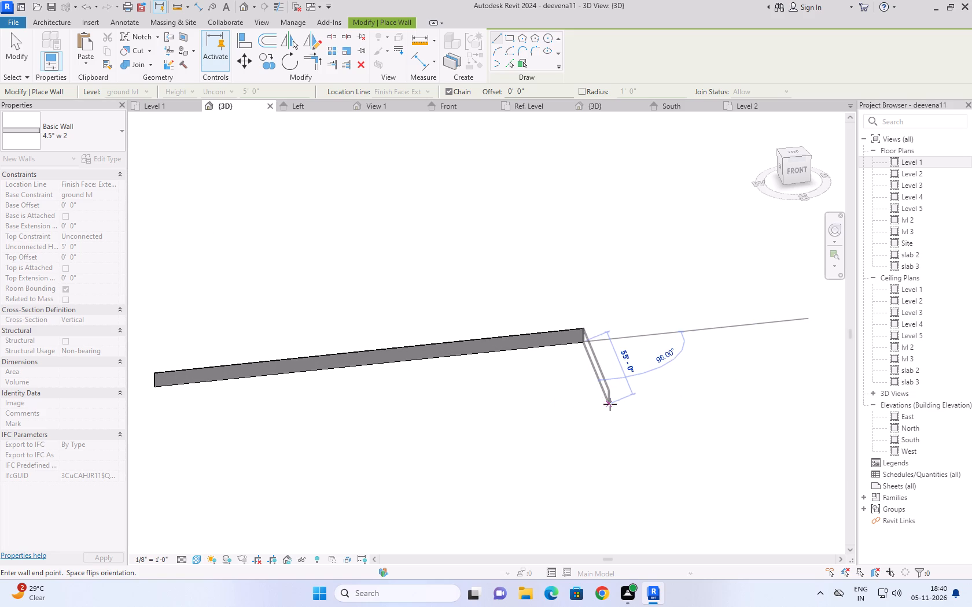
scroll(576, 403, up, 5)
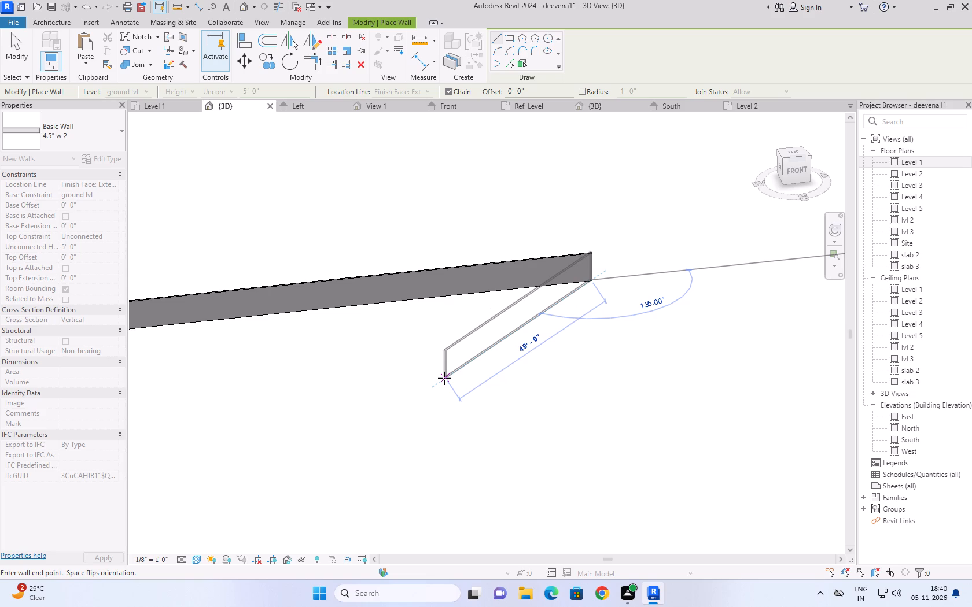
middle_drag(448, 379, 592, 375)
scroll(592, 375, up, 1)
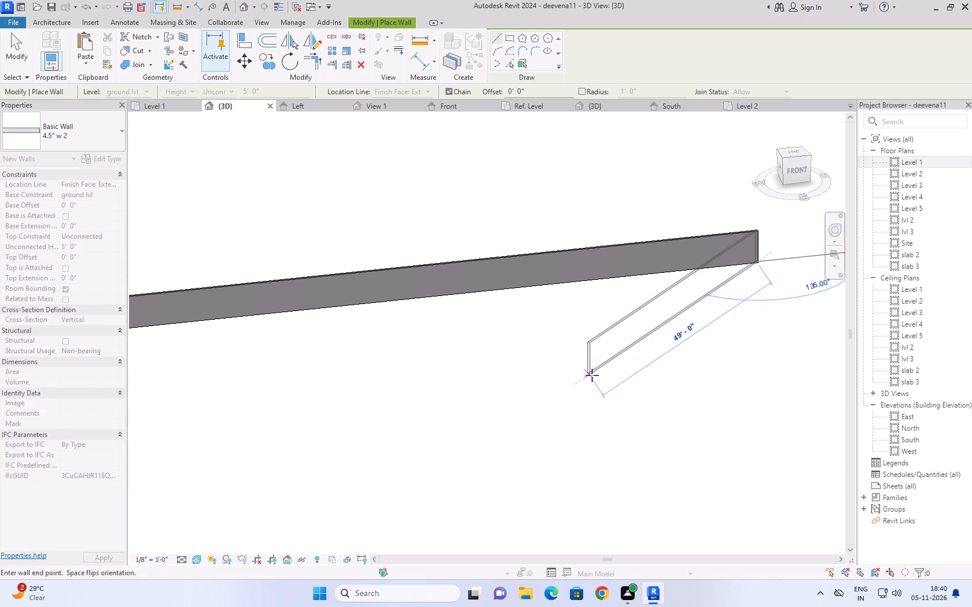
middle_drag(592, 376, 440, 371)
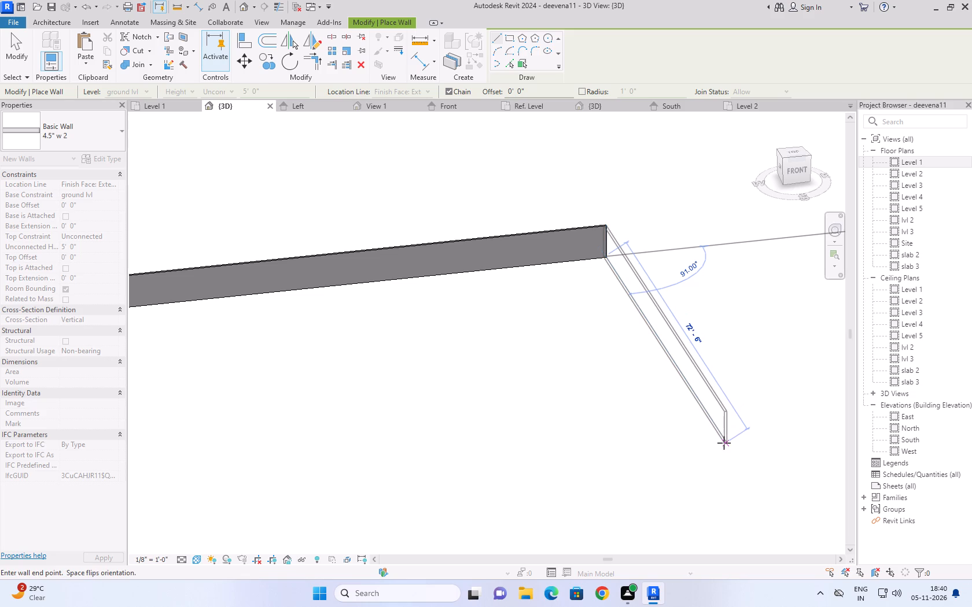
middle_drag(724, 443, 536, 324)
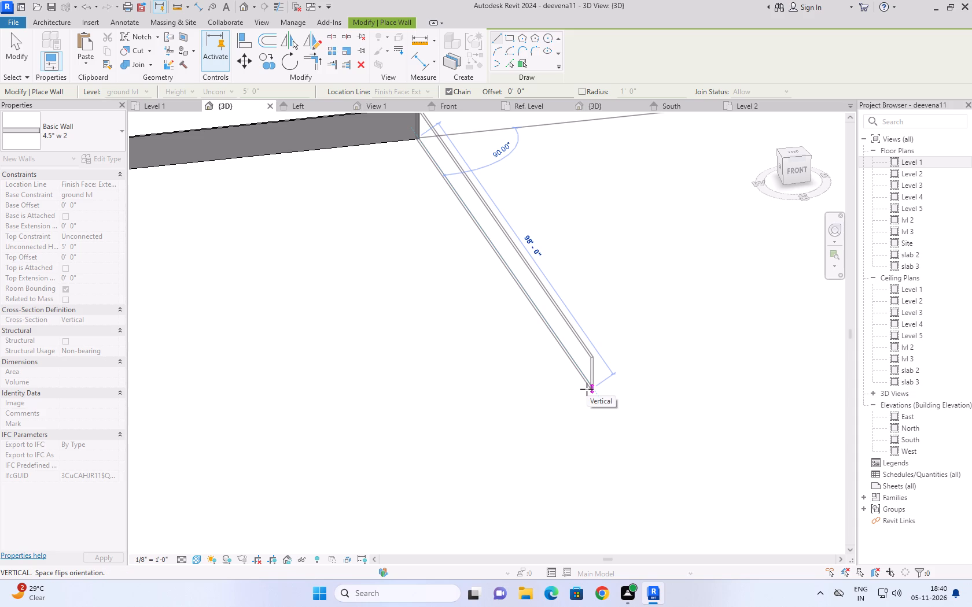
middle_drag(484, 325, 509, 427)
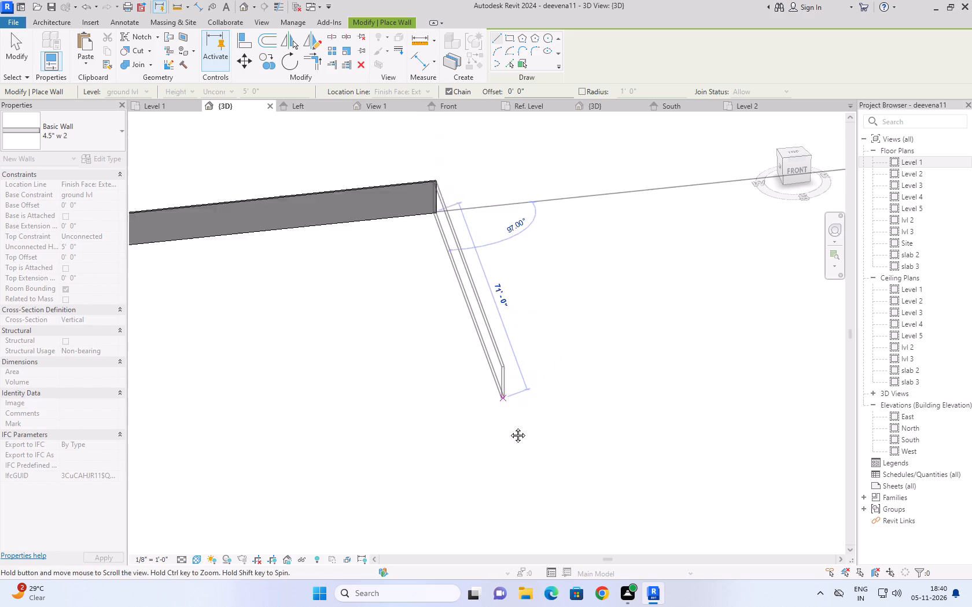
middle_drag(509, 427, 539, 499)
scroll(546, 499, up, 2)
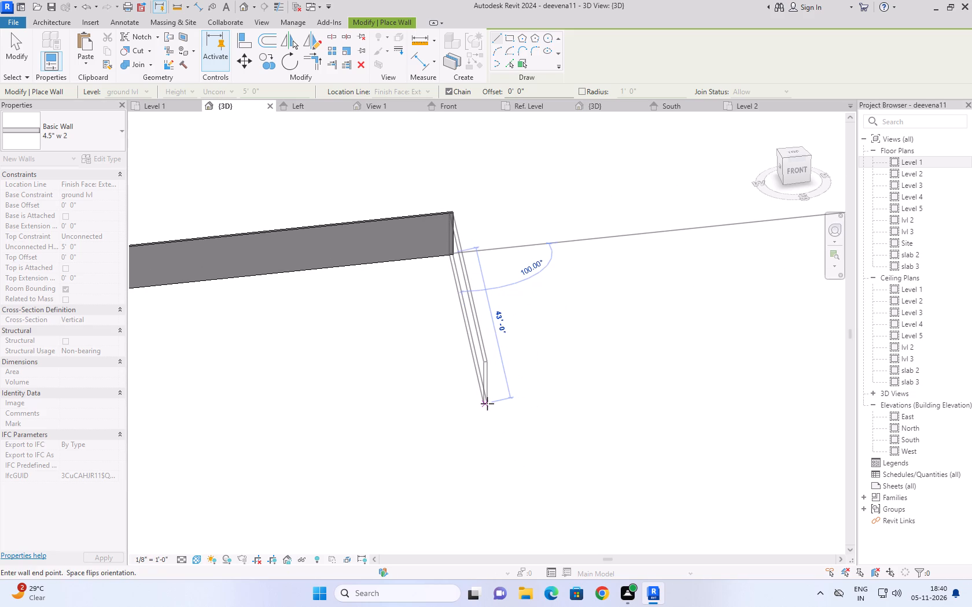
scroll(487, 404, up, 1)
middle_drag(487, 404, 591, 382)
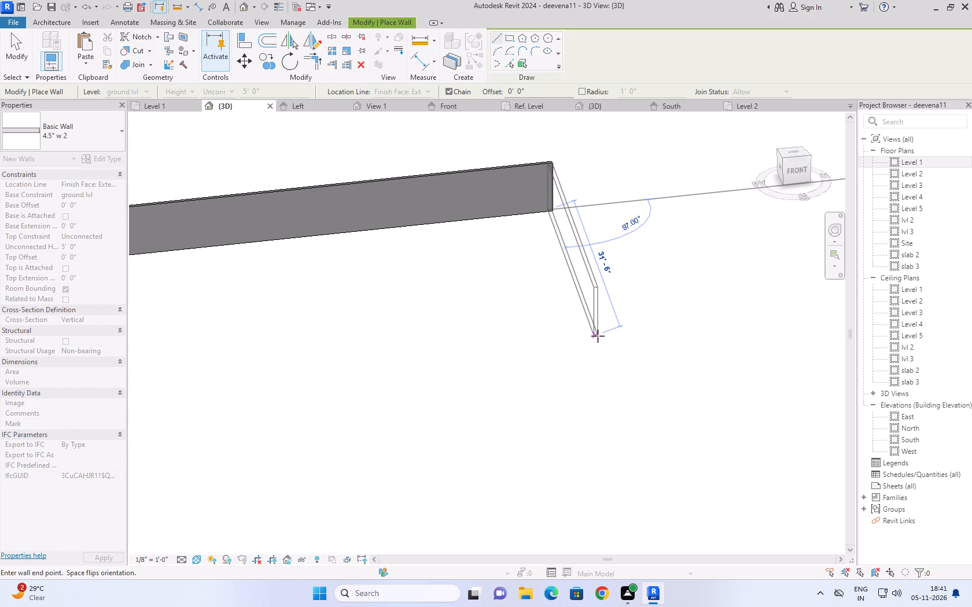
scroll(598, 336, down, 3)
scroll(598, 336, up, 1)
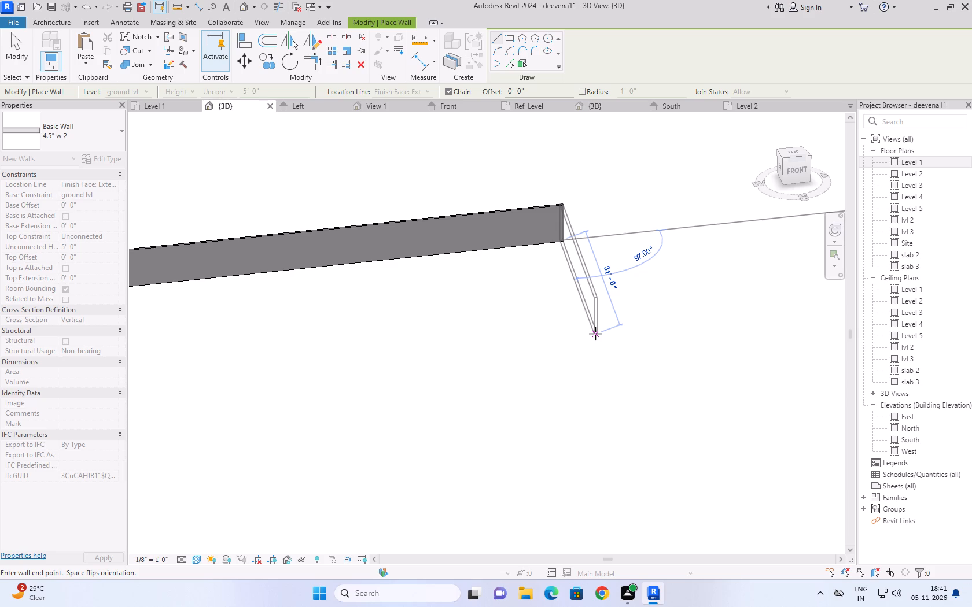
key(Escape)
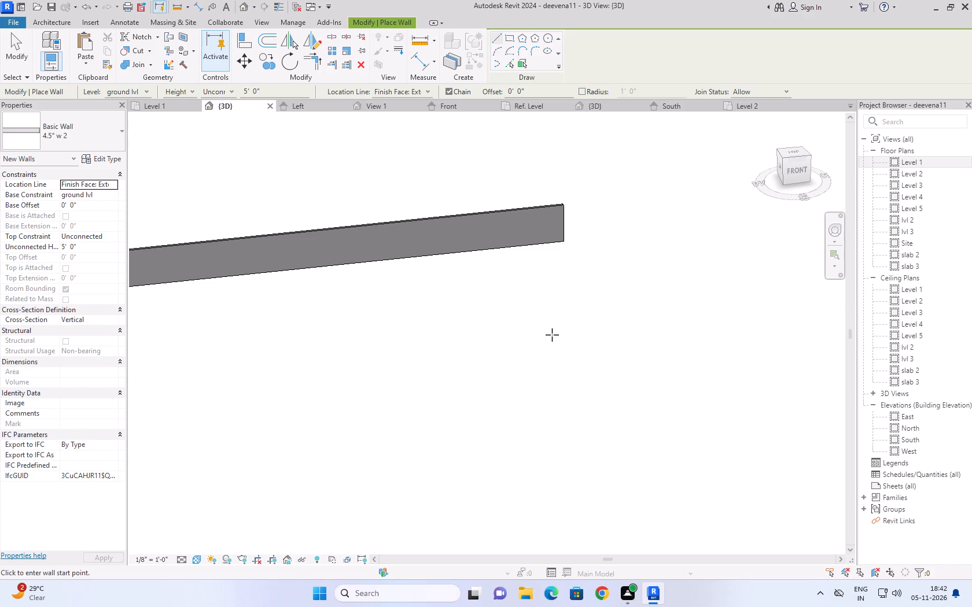
From the 150' wall's midpoint, draw a perpendicular 4.5" w 2 wall about 50' long, plus a wall running parallel back toward the 150' wall's start.
middle_drag(469, 344, 634, 371)
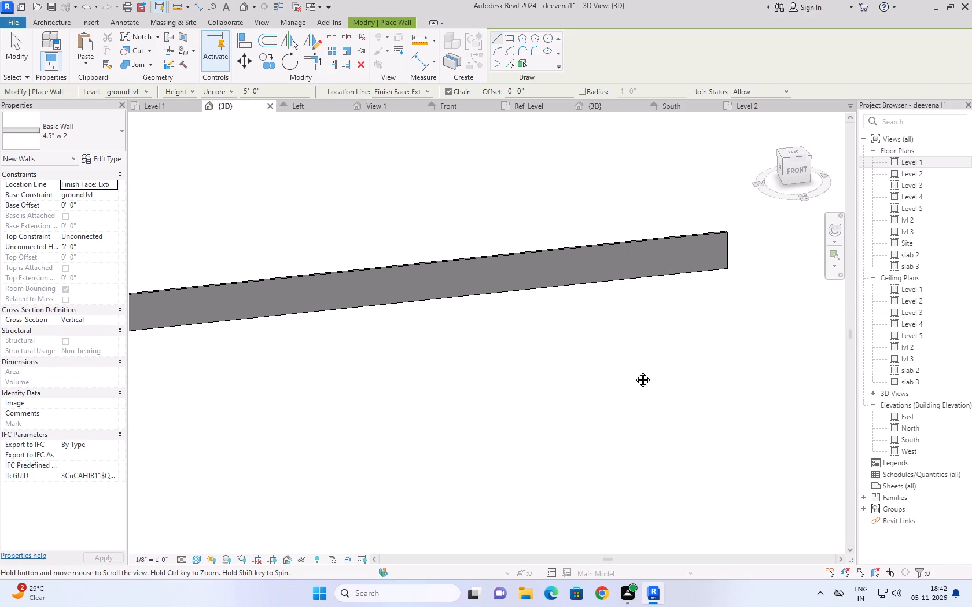
middle_drag(634, 371, 731, 364)
scroll(731, 364, down, 3)
scroll(523, 337, down, 3)
middle_drag(403, 351, 400, 294)
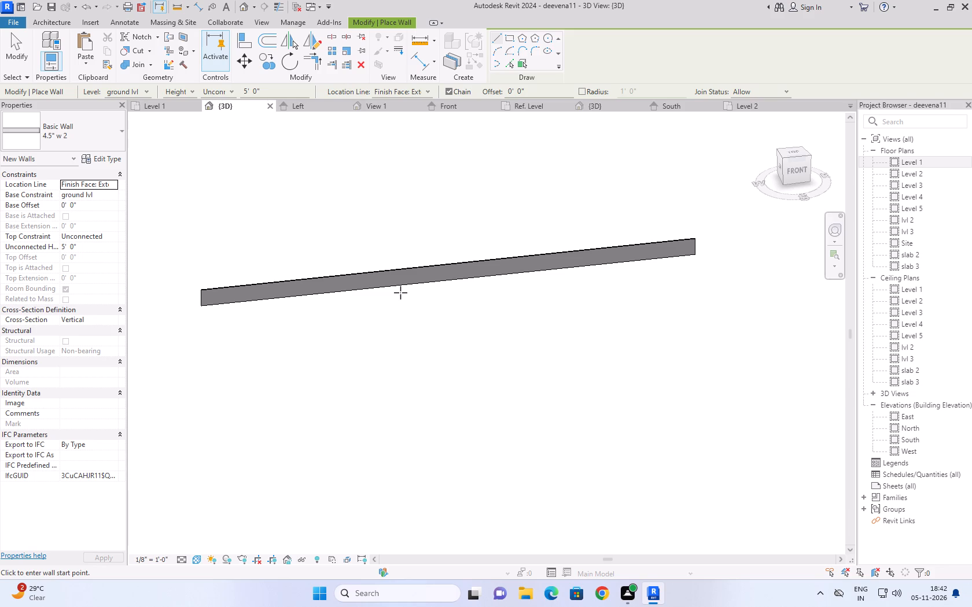
scroll(400, 293, down, 1)
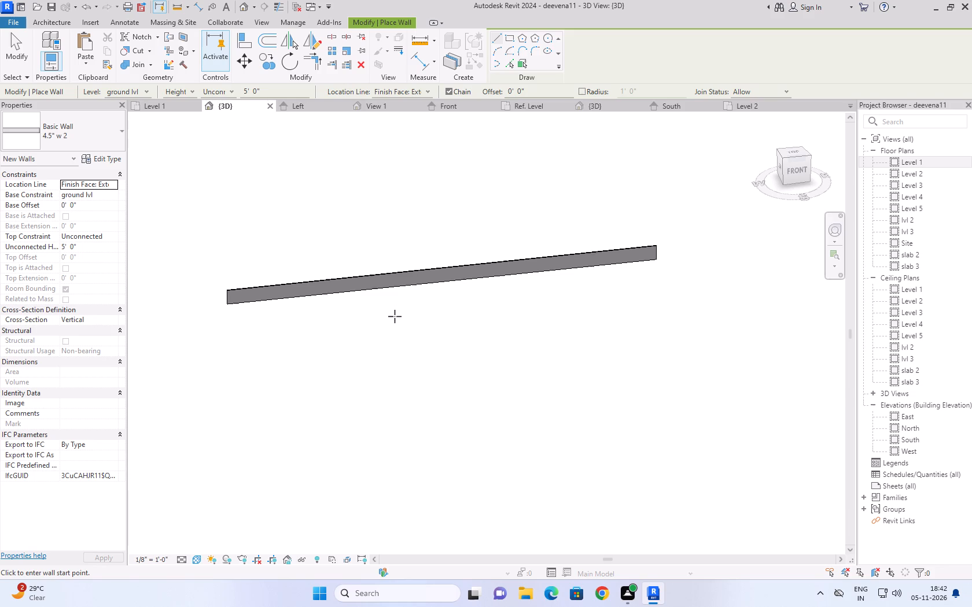
middle_drag(418, 327, 447, 305)
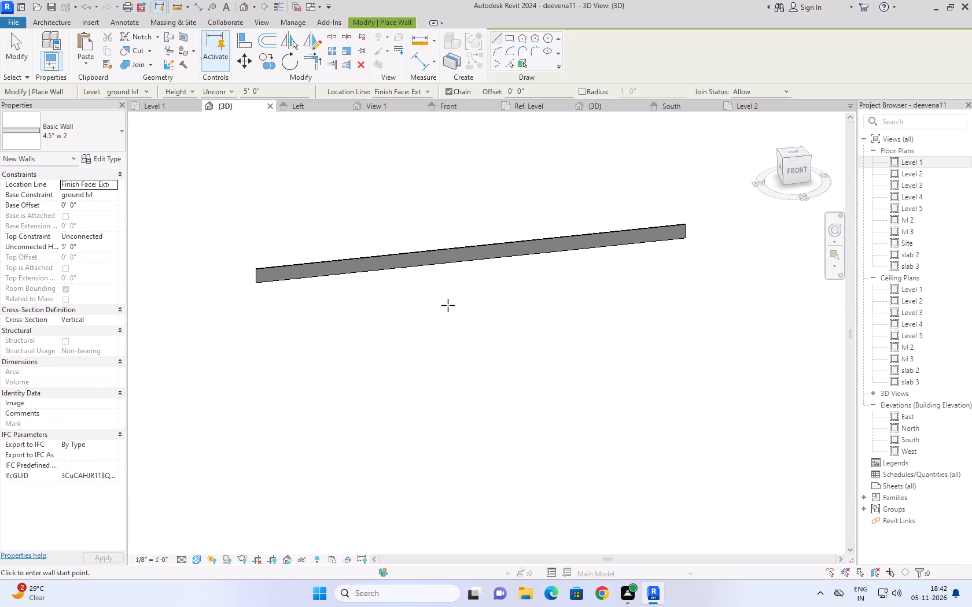
scroll(381, 162, up, 1)
scroll(506, 191, up, 1)
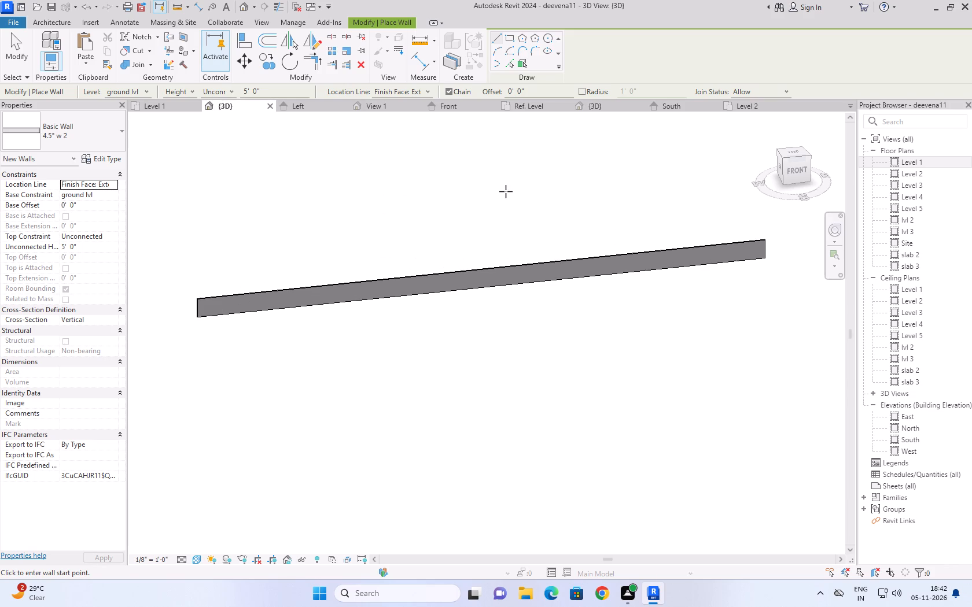
scroll(506, 191, up, 1)
middle_drag(497, 195, 480, 205)
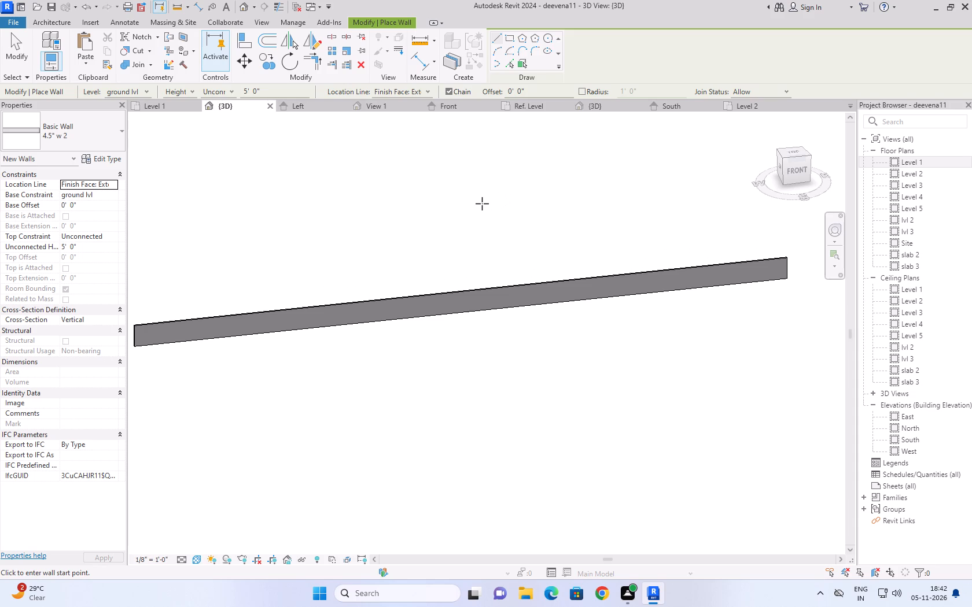
scroll(482, 202, down, 1)
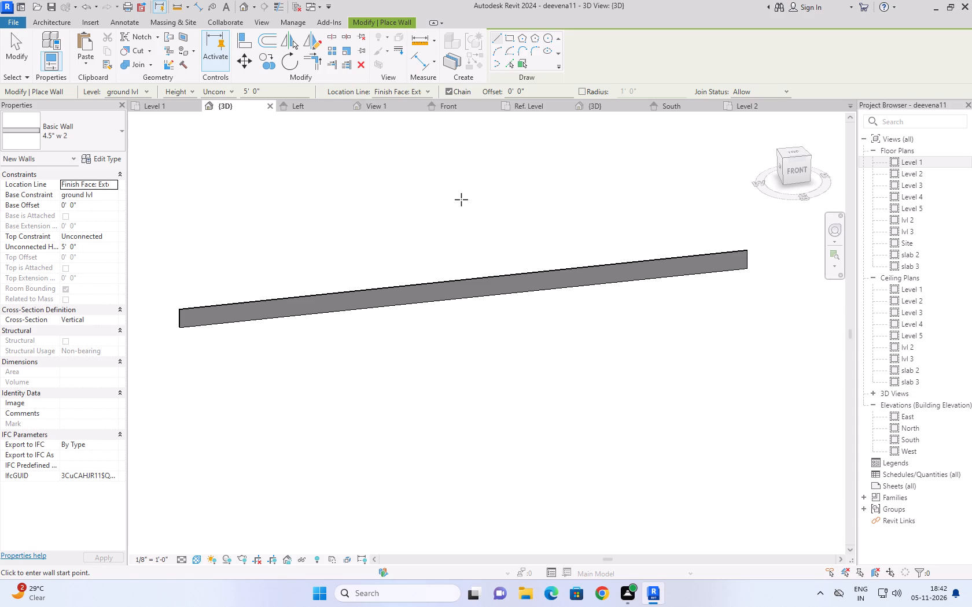
middle_drag(459, 201, 460, 220)
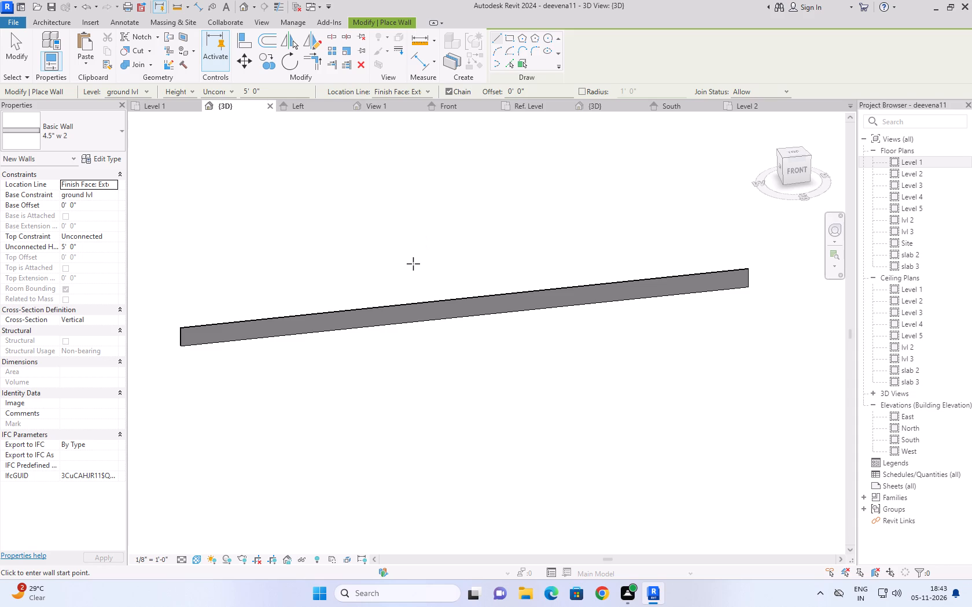
scroll(413, 264, down, 1)
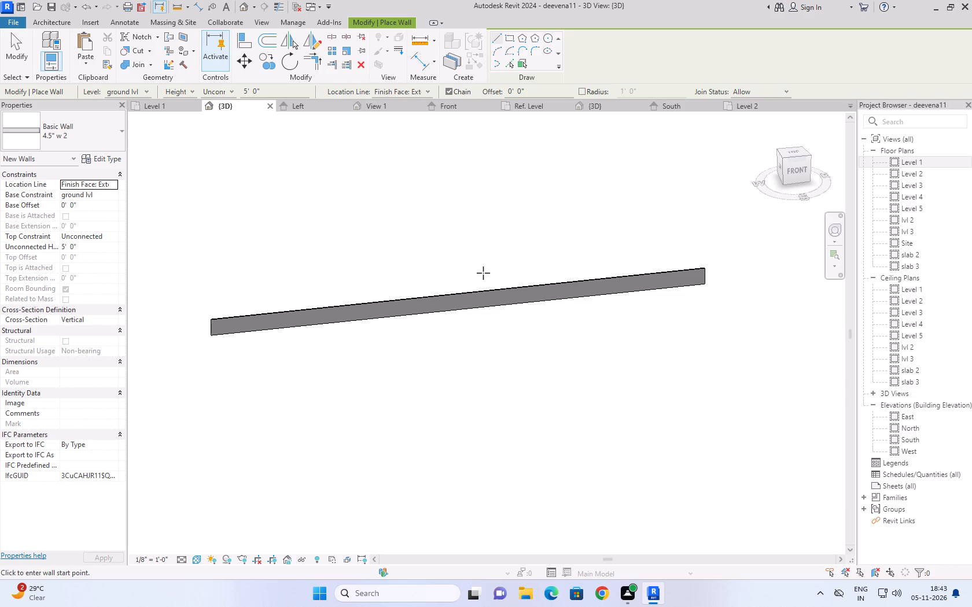
middle_drag(468, 273, 445, 273)
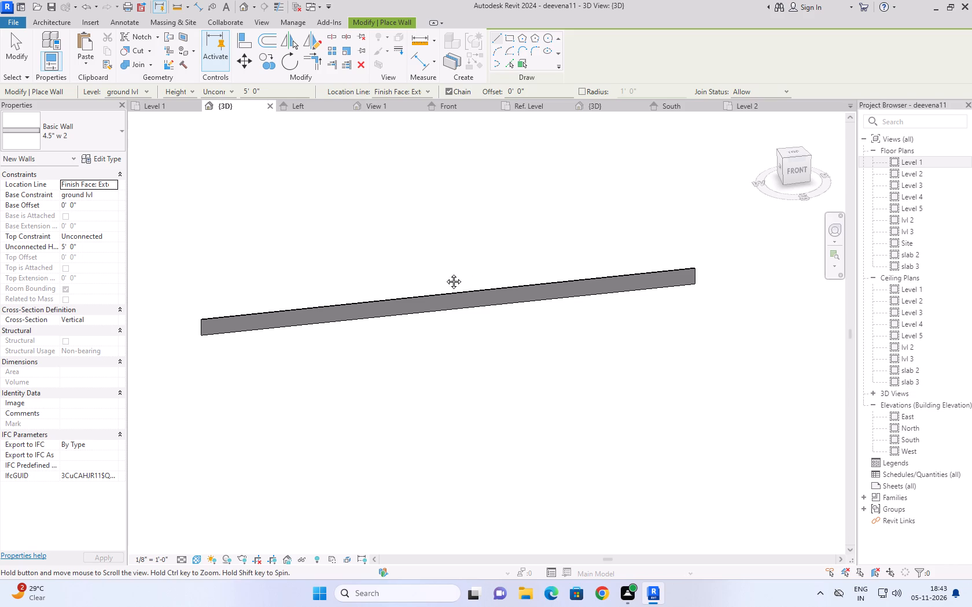
middle_drag(445, 273, 441, 275)
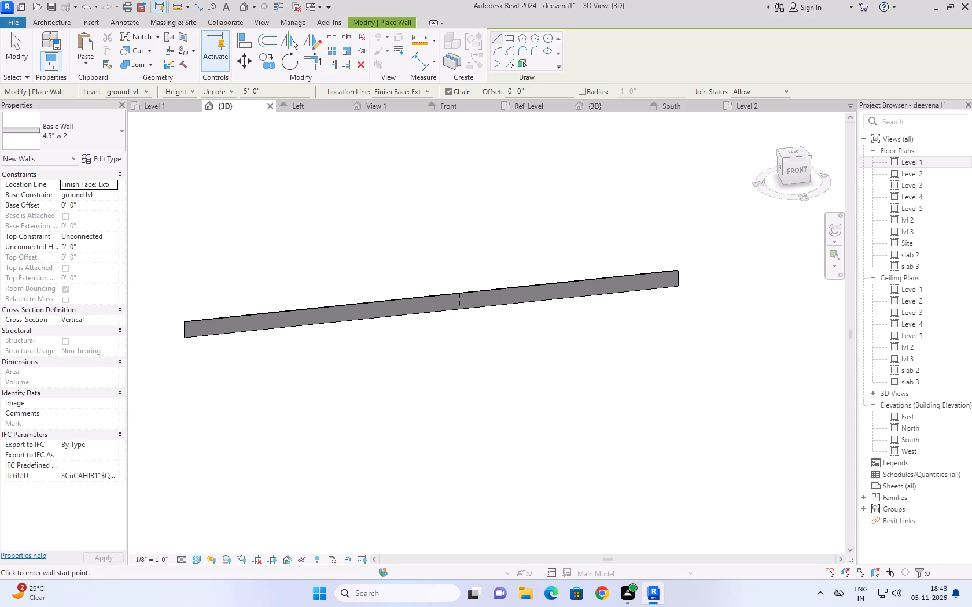
scroll(312, 273, up, 1)
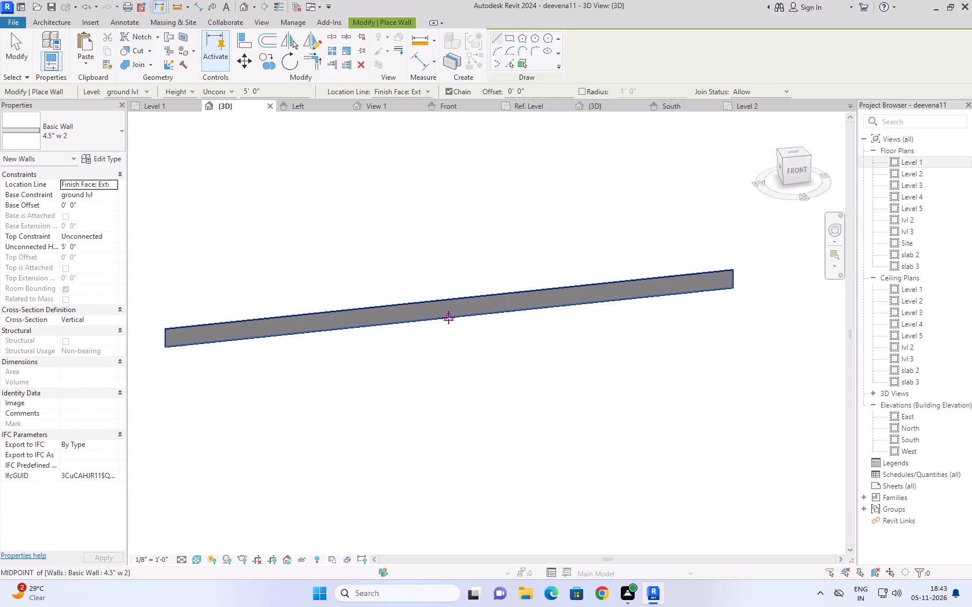
click(448, 317)
scroll(467, 451, down, 2)
middle_drag(478, 435, 501, 375)
scroll(501, 375, up, 2)
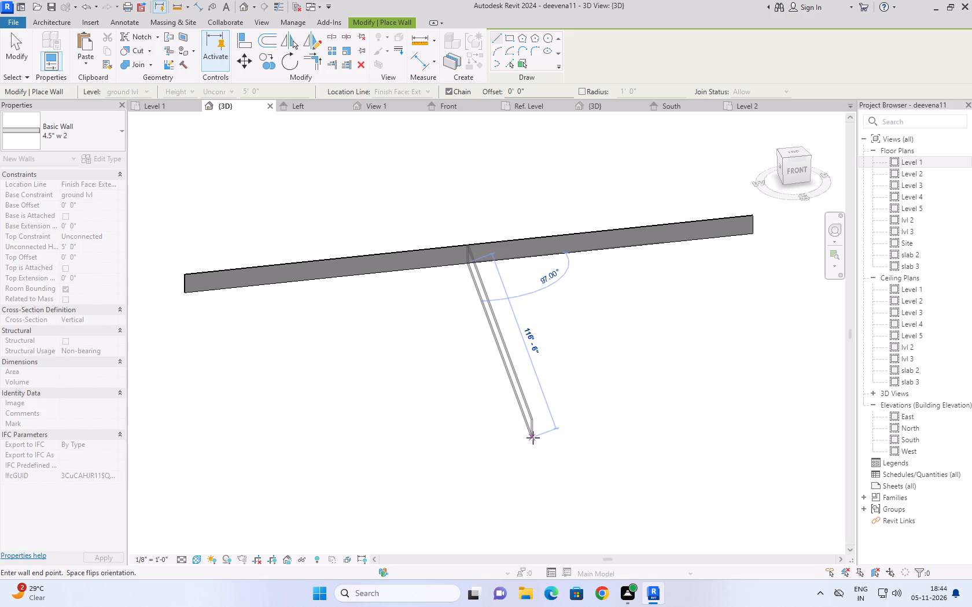
scroll(531, 434, down, 1)
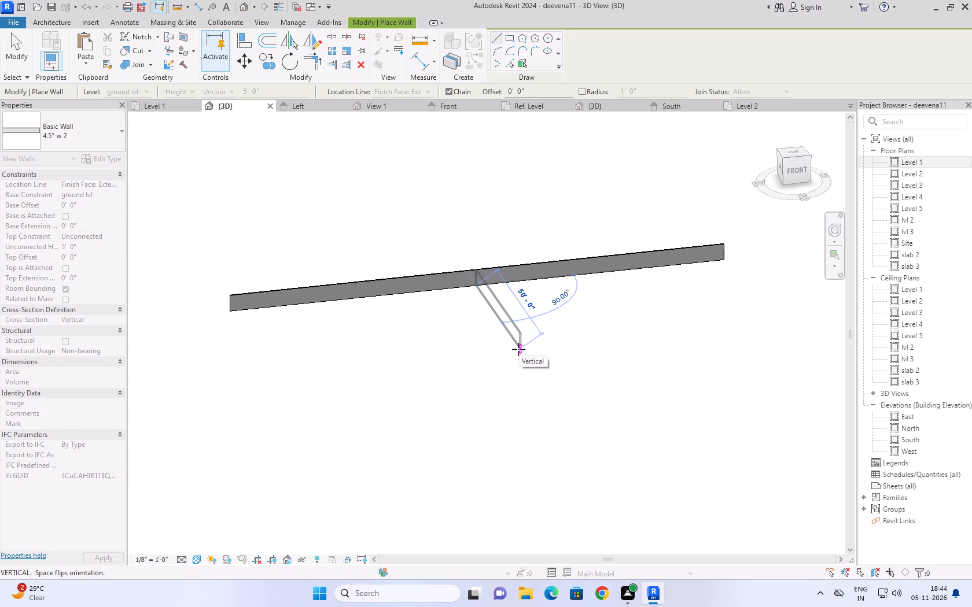
click(518, 349)
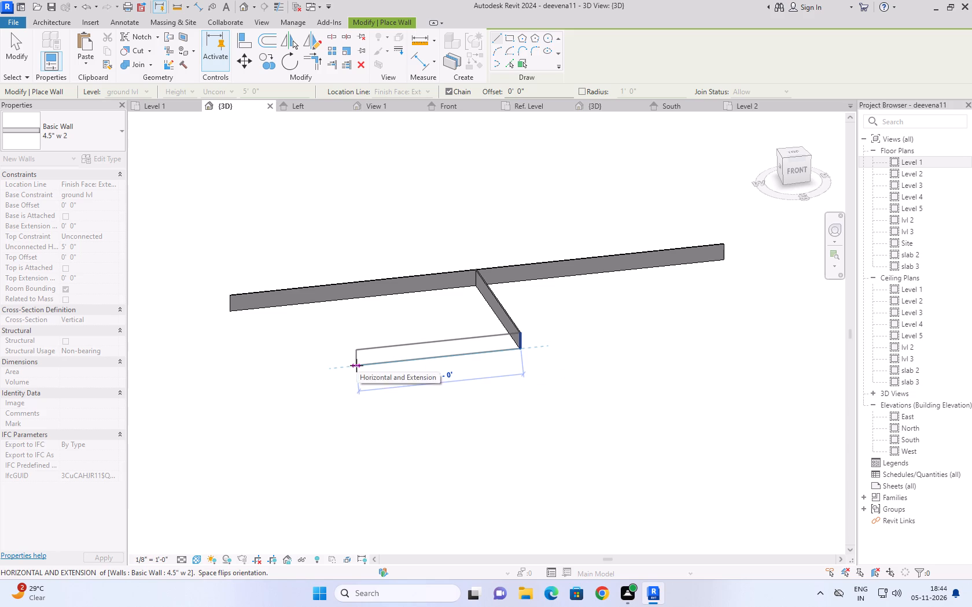
click(356, 365)
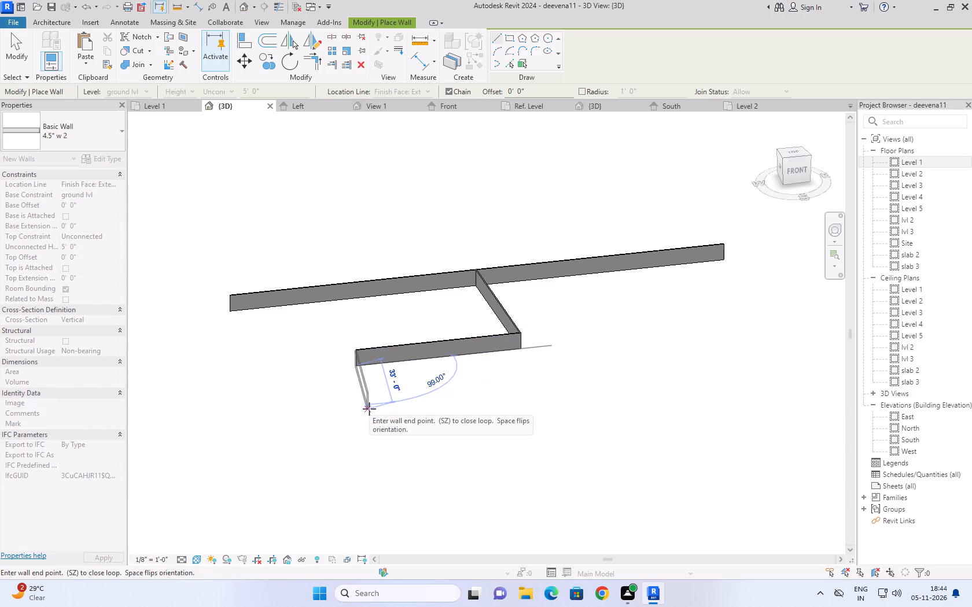
Extend the wall chain with a perpendicular wall about 20' long away from the 150' wall and a horizontal wall about 15' long continuing the stepped outline.
scroll(367, 409, up, 1)
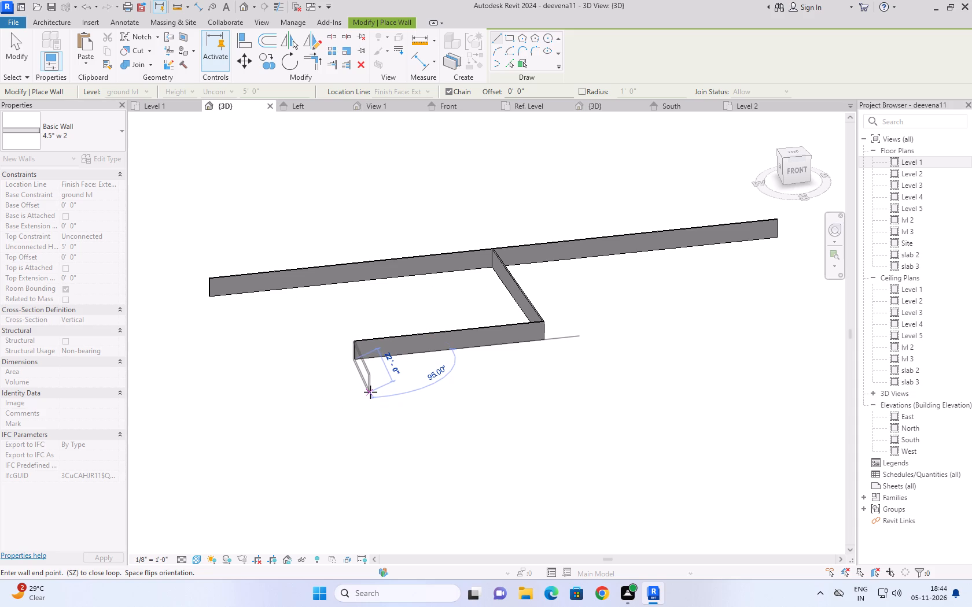
middle_drag(364, 353, 319, 254)
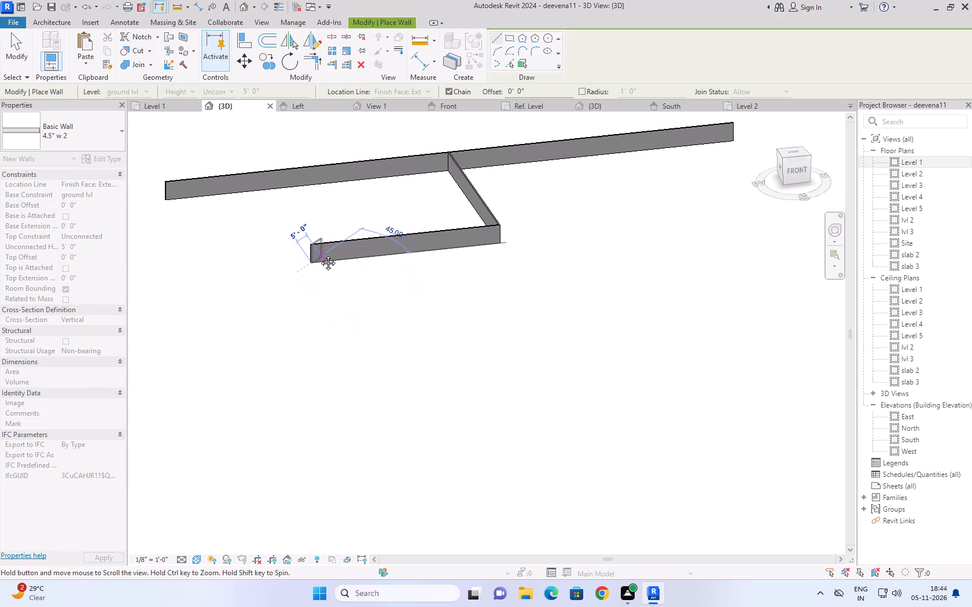
middle_drag(319, 254, 319, 253)
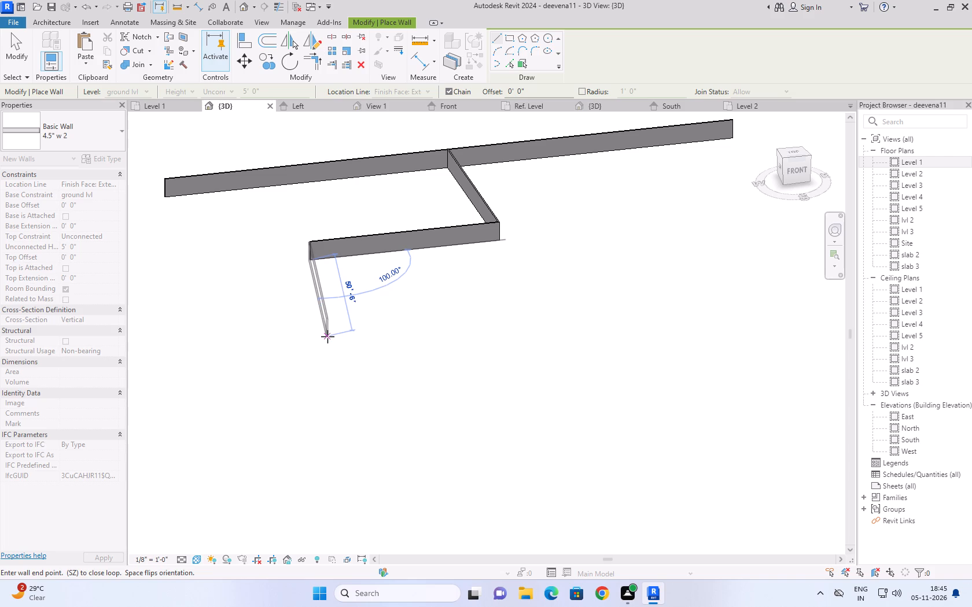
scroll(329, 335, up, 1)
middle_drag(329, 335, 332, 356)
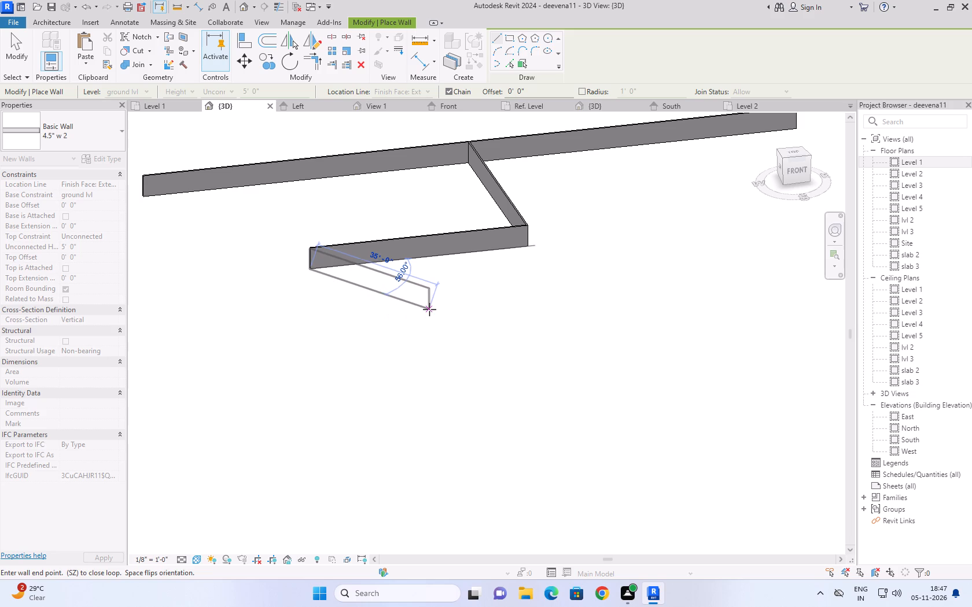
middle_drag(430, 309, 562, 343)
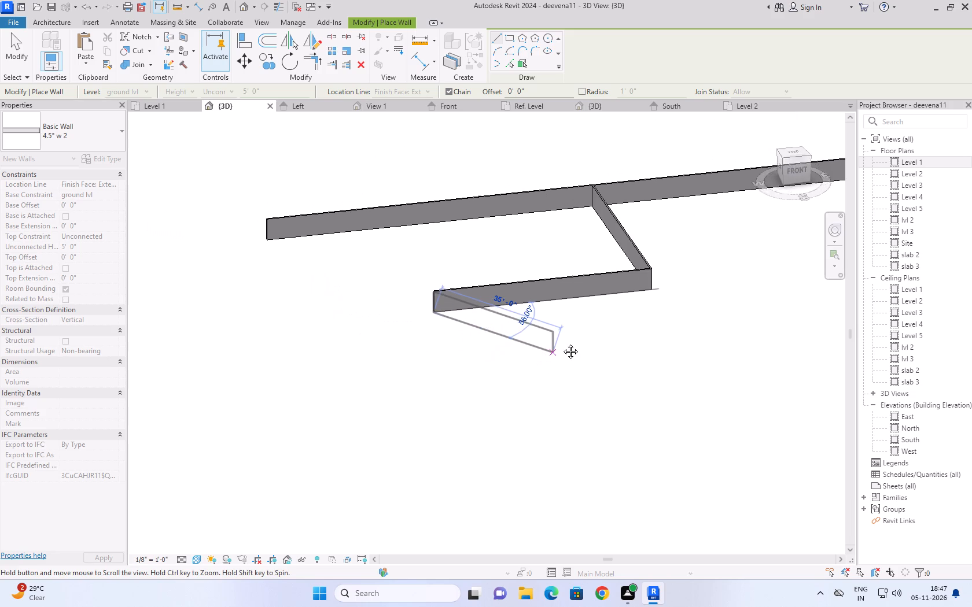
middle_drag(562, 343, 566, 335)
scroll(460, 367, down, 3)
scroll(479, 342, up, 1)
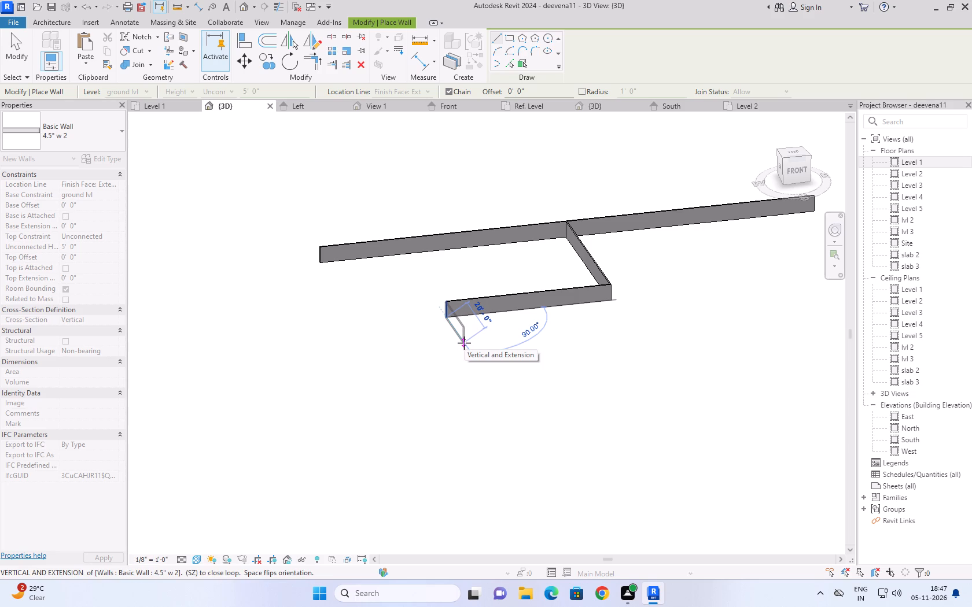
click(464, 343)
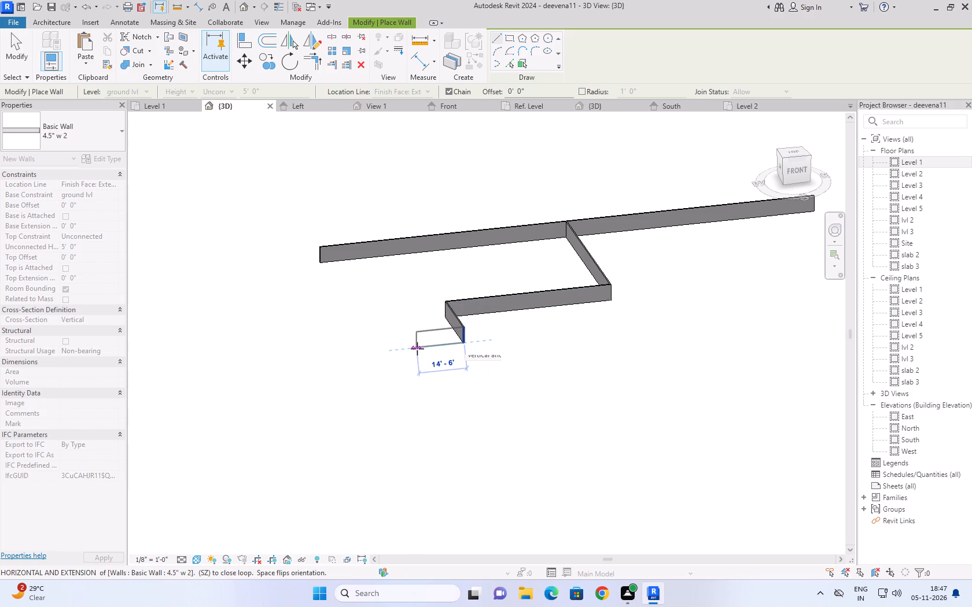
click(415, 349)
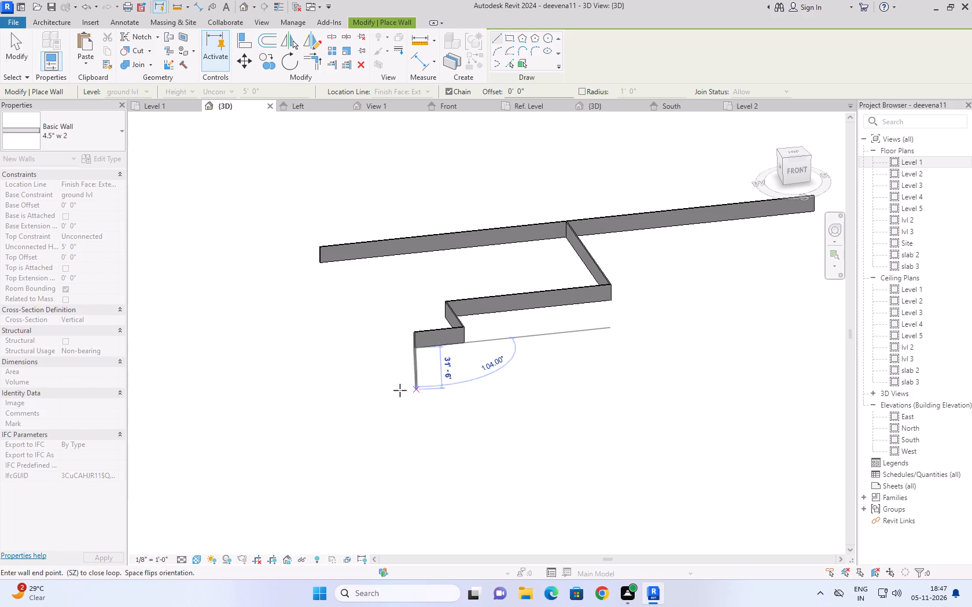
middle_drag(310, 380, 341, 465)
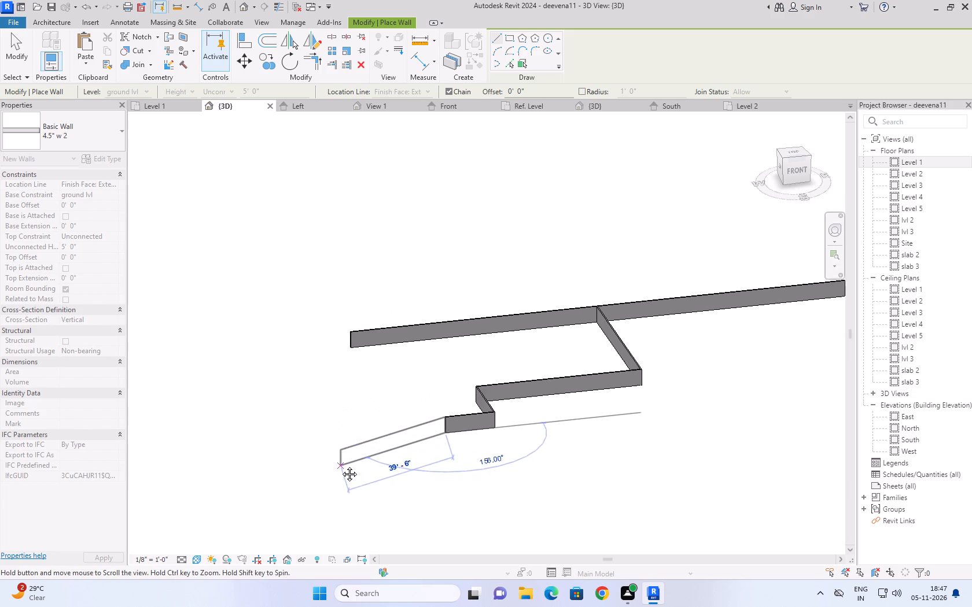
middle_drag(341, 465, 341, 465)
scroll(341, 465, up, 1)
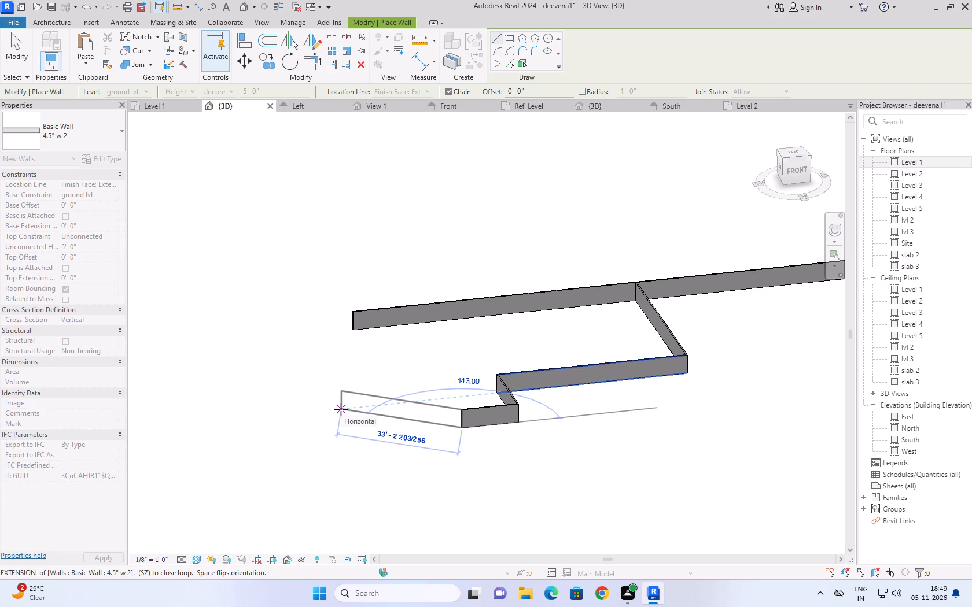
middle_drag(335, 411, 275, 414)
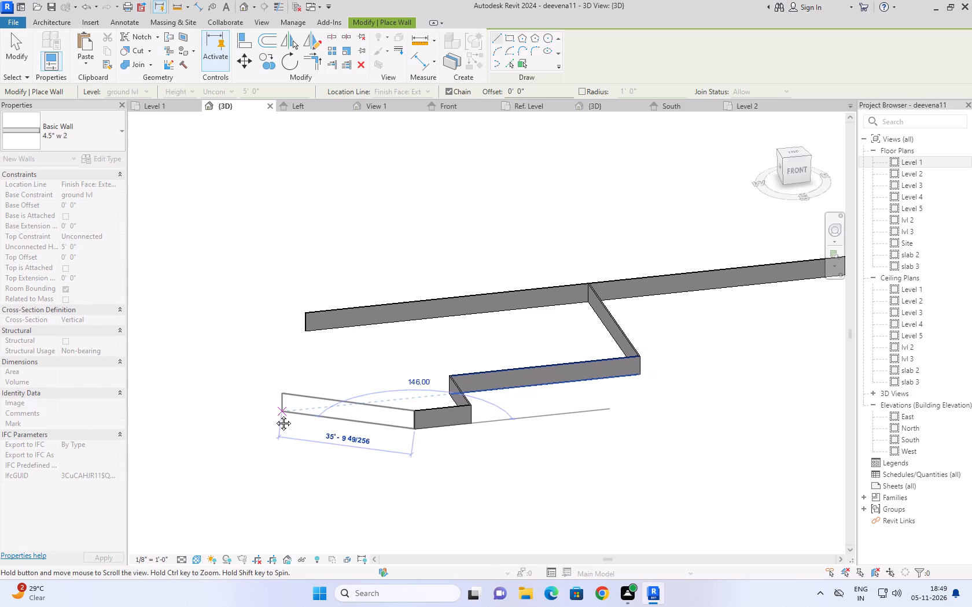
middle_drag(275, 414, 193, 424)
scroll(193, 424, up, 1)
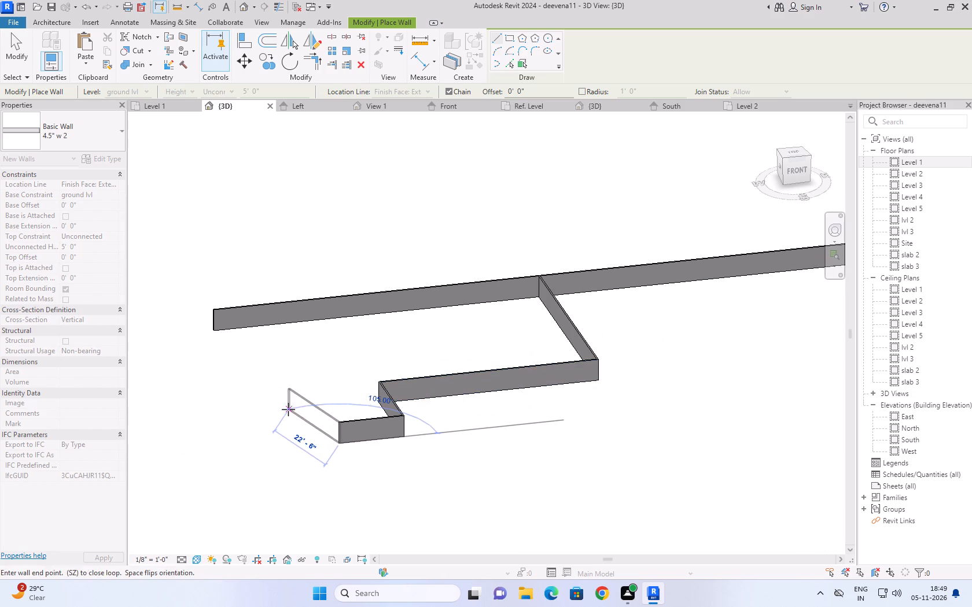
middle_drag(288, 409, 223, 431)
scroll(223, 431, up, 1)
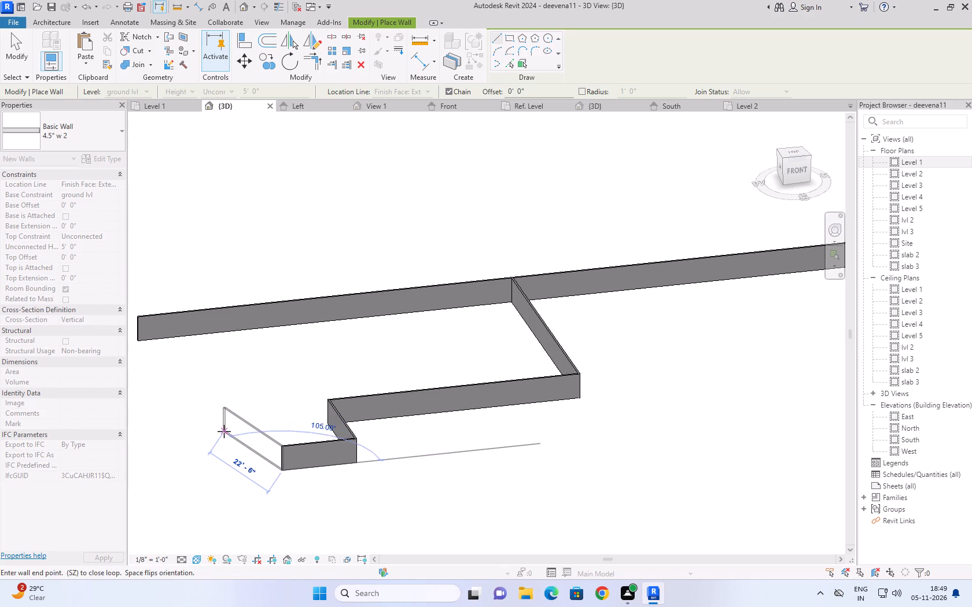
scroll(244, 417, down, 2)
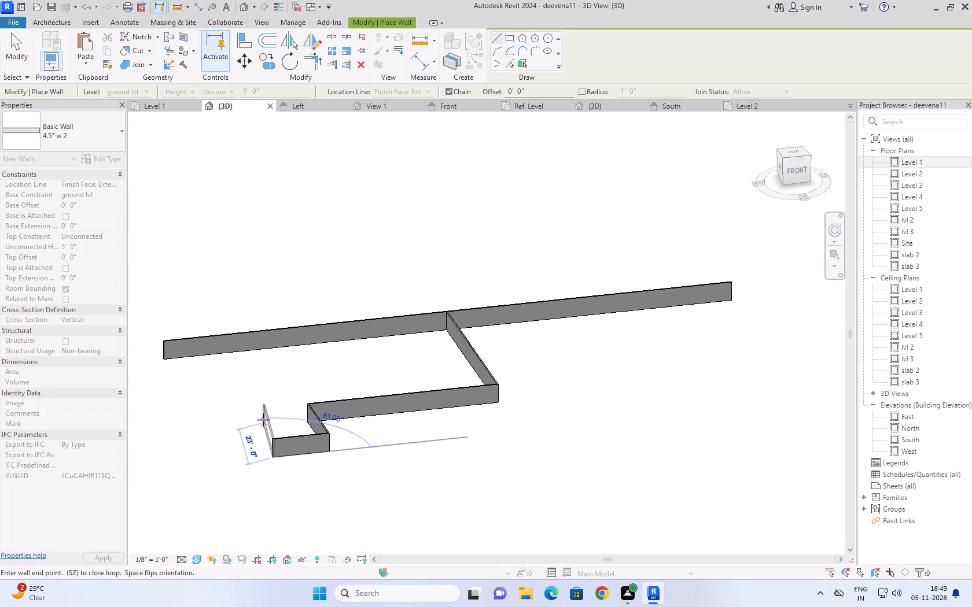
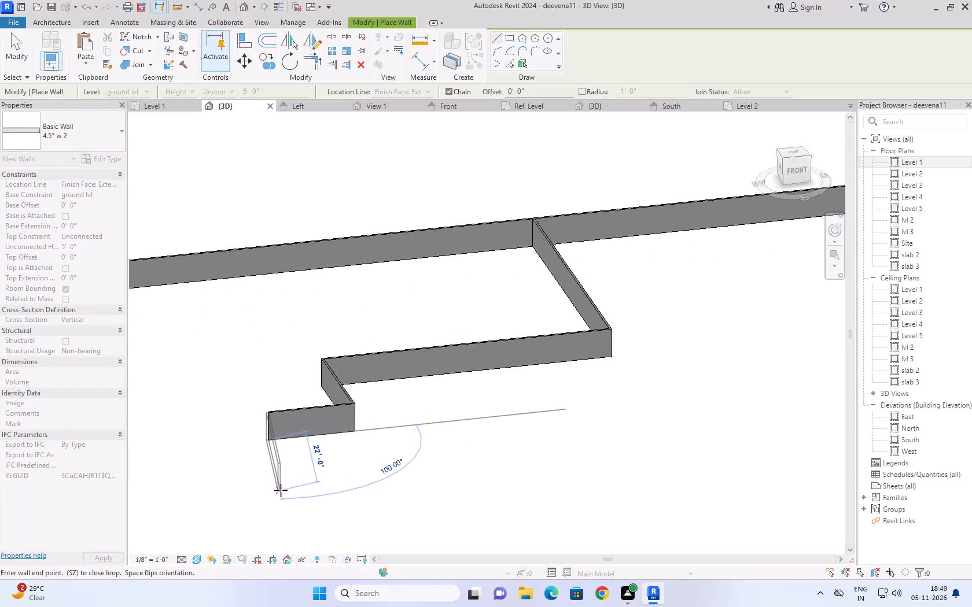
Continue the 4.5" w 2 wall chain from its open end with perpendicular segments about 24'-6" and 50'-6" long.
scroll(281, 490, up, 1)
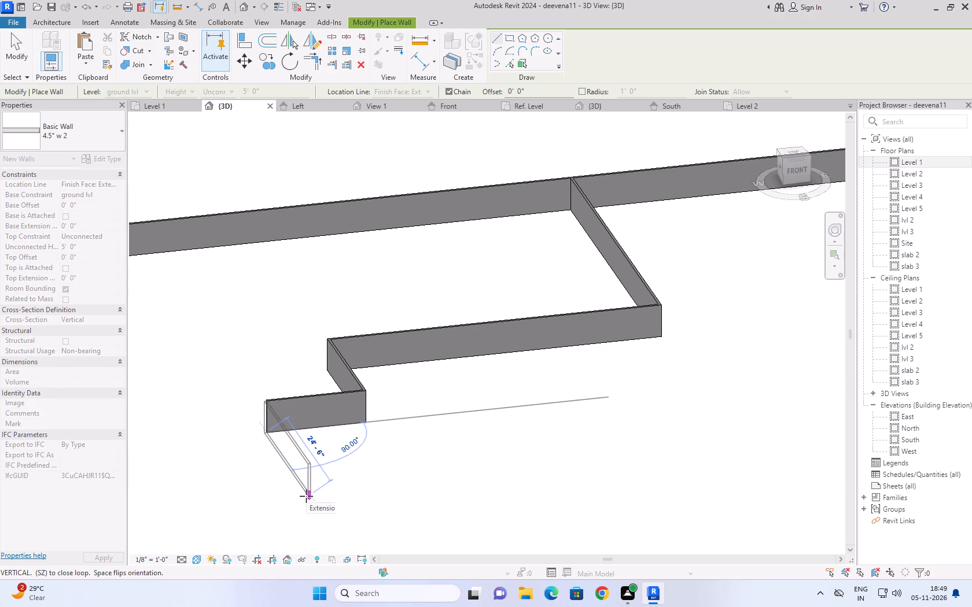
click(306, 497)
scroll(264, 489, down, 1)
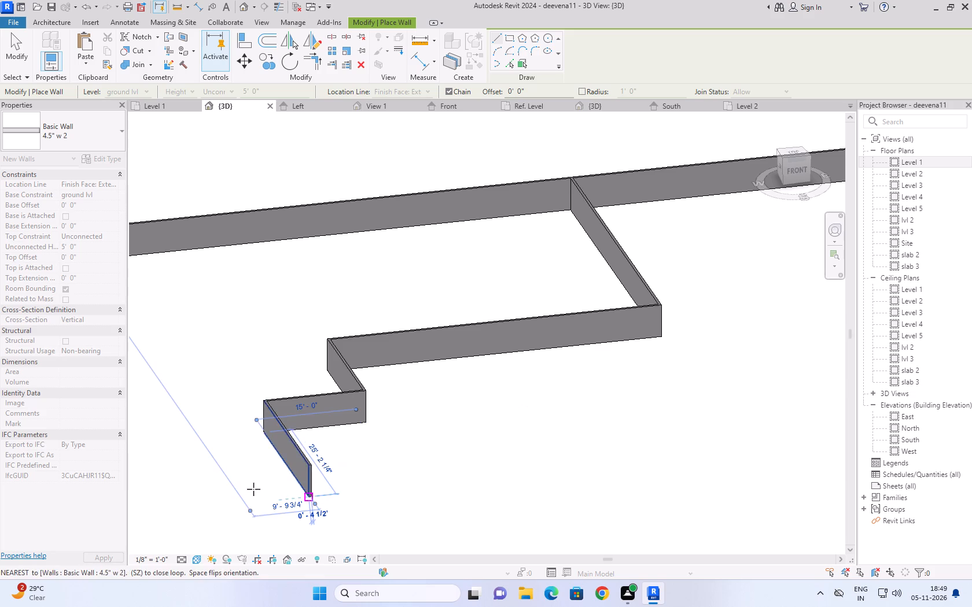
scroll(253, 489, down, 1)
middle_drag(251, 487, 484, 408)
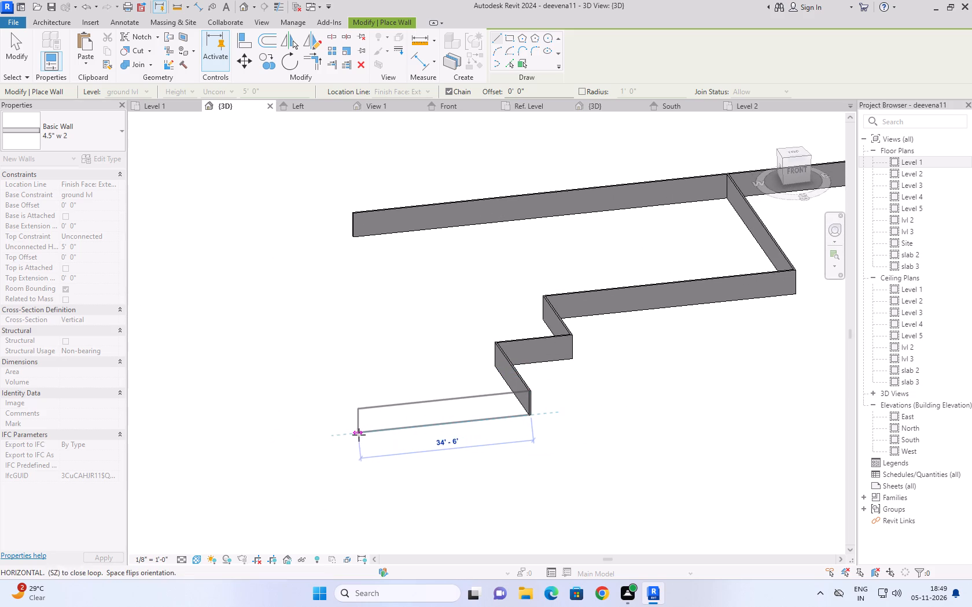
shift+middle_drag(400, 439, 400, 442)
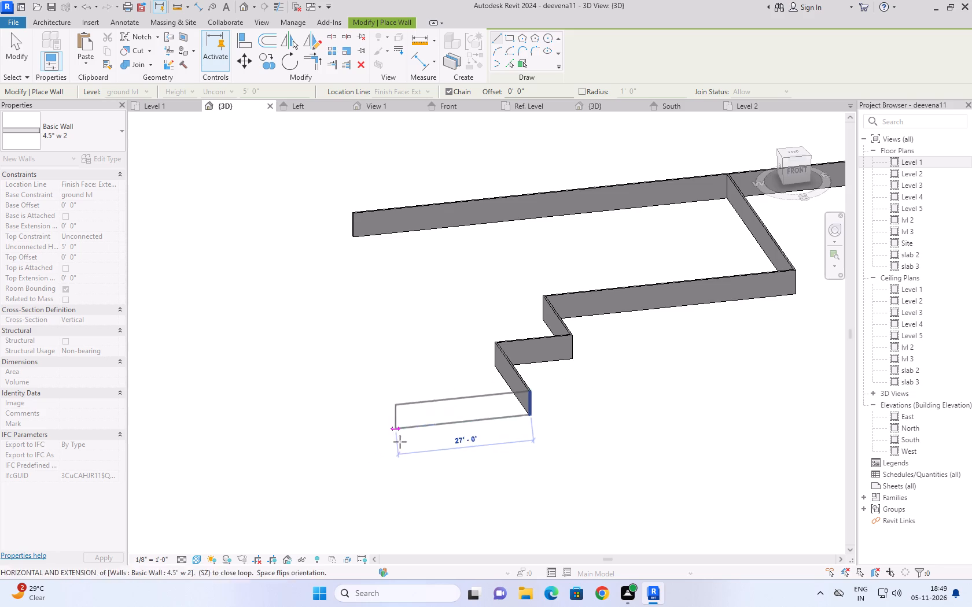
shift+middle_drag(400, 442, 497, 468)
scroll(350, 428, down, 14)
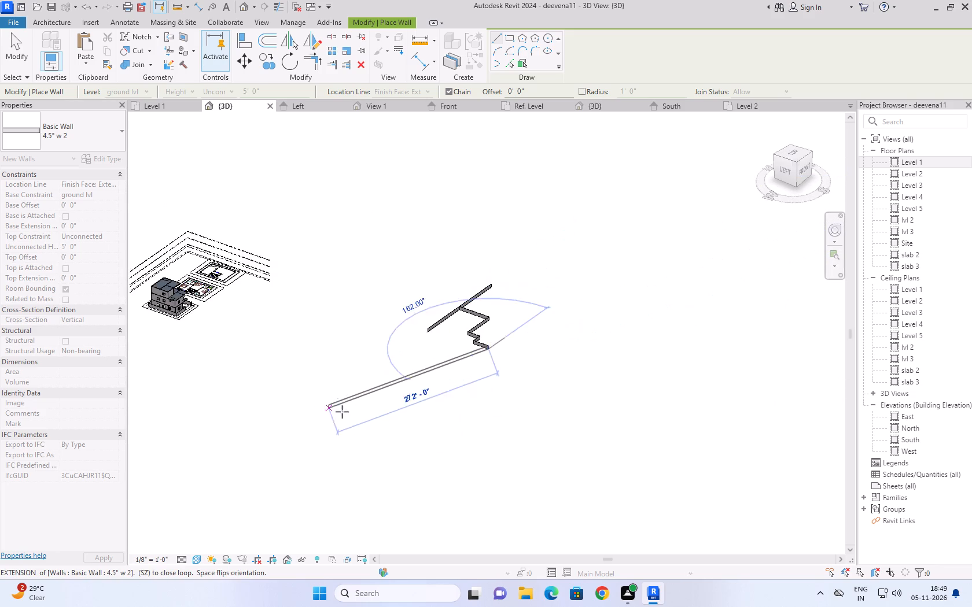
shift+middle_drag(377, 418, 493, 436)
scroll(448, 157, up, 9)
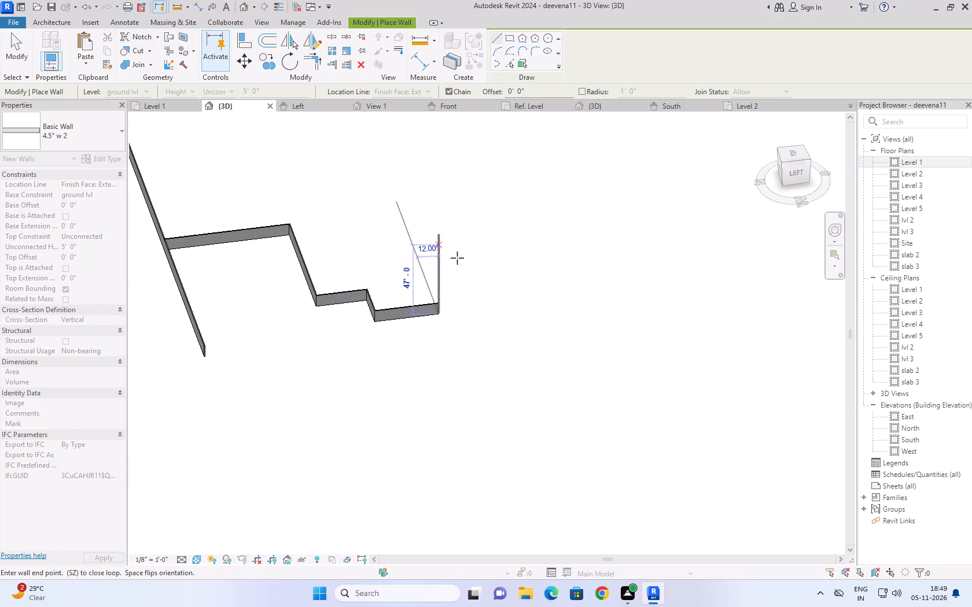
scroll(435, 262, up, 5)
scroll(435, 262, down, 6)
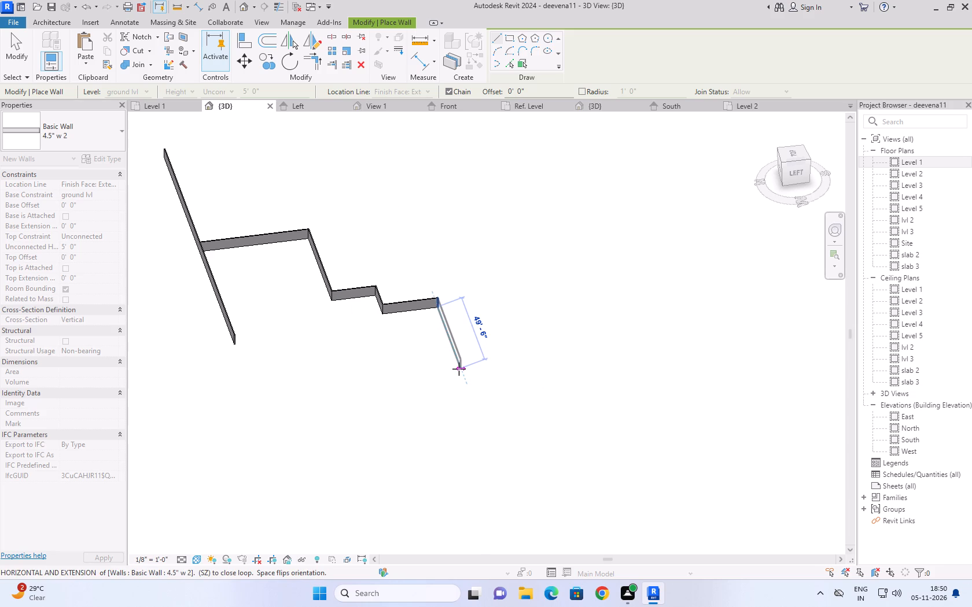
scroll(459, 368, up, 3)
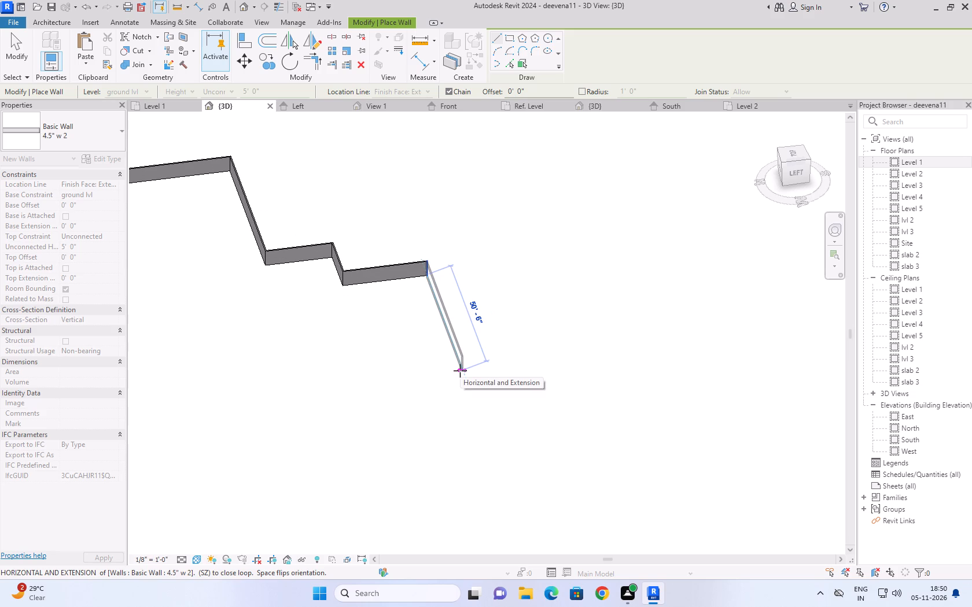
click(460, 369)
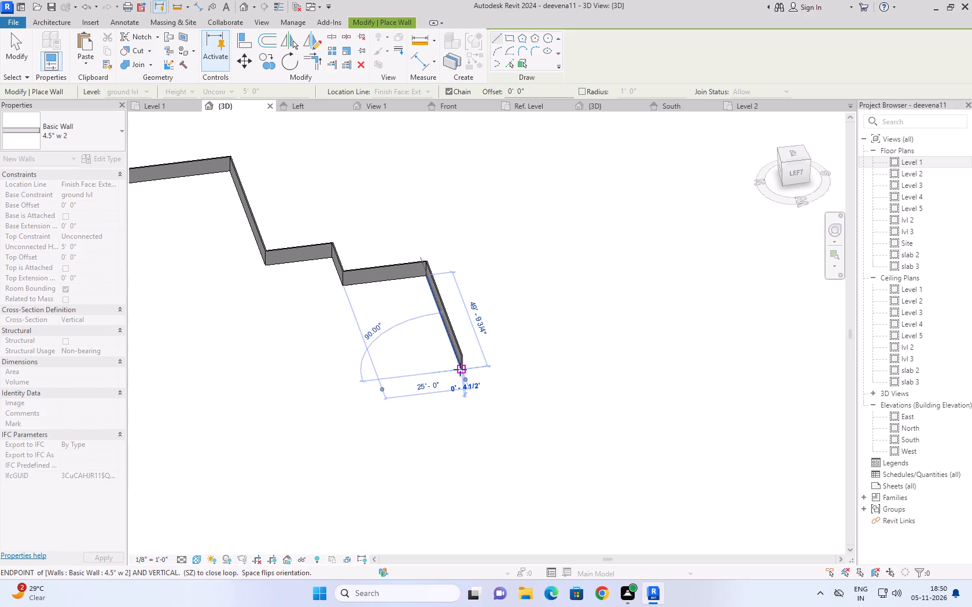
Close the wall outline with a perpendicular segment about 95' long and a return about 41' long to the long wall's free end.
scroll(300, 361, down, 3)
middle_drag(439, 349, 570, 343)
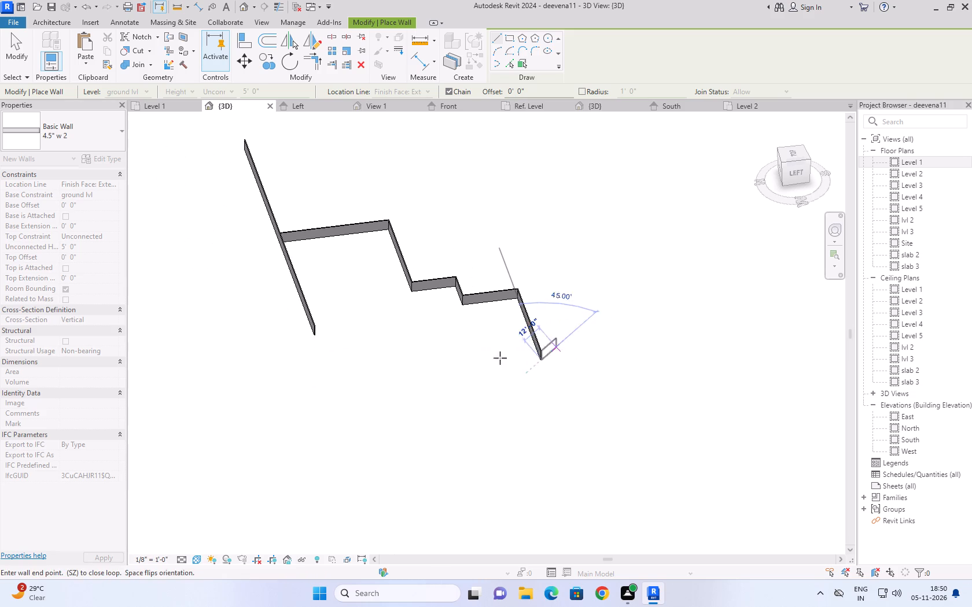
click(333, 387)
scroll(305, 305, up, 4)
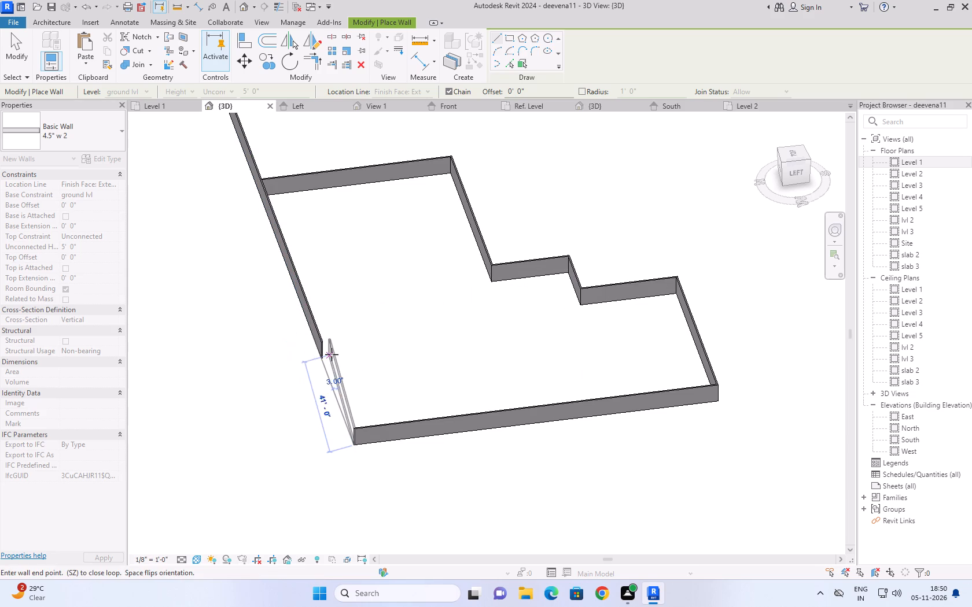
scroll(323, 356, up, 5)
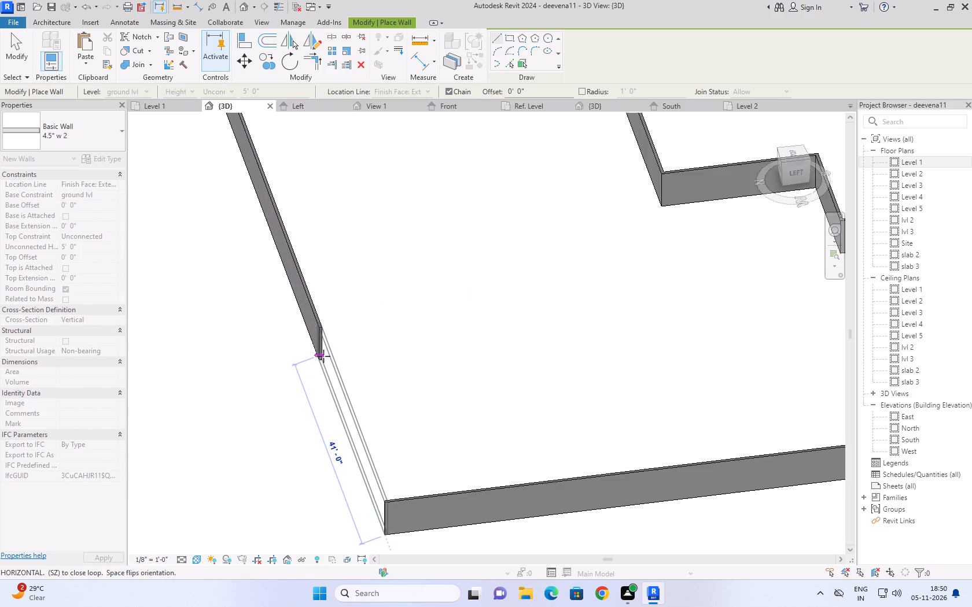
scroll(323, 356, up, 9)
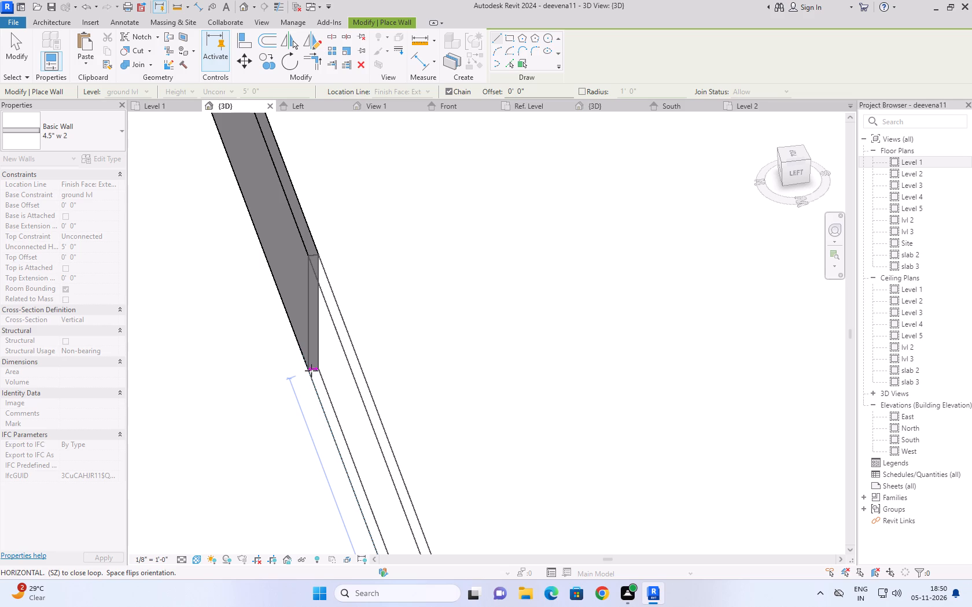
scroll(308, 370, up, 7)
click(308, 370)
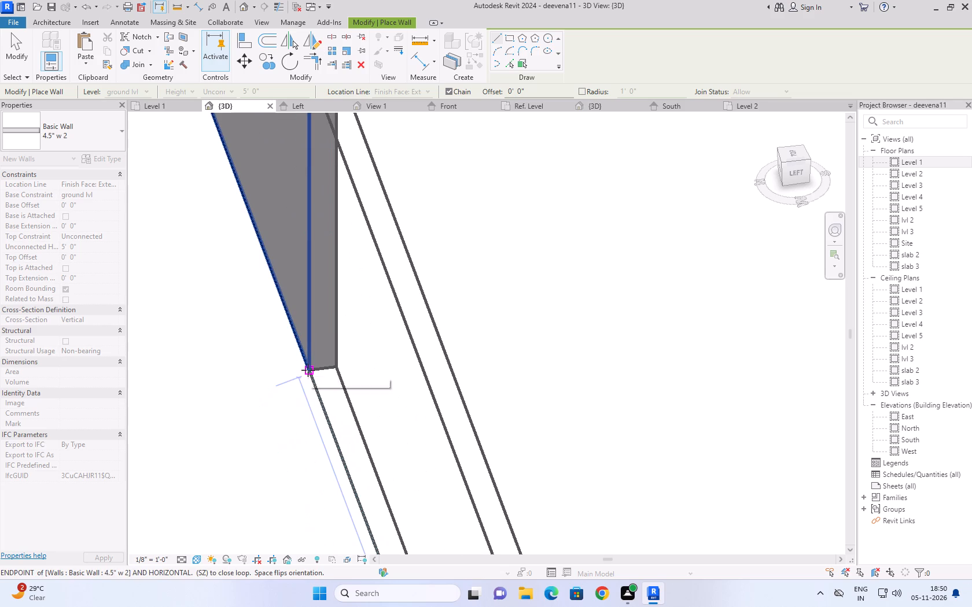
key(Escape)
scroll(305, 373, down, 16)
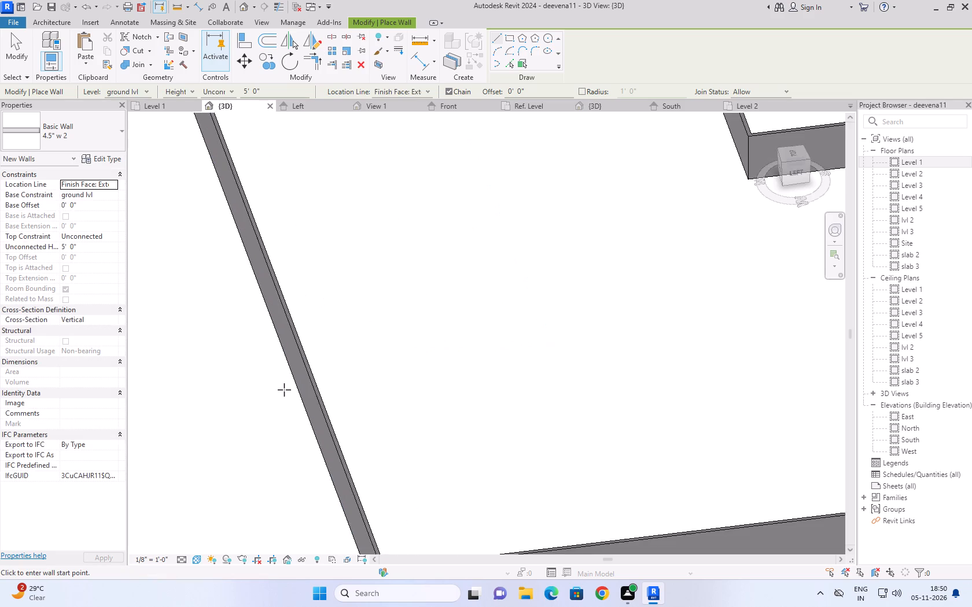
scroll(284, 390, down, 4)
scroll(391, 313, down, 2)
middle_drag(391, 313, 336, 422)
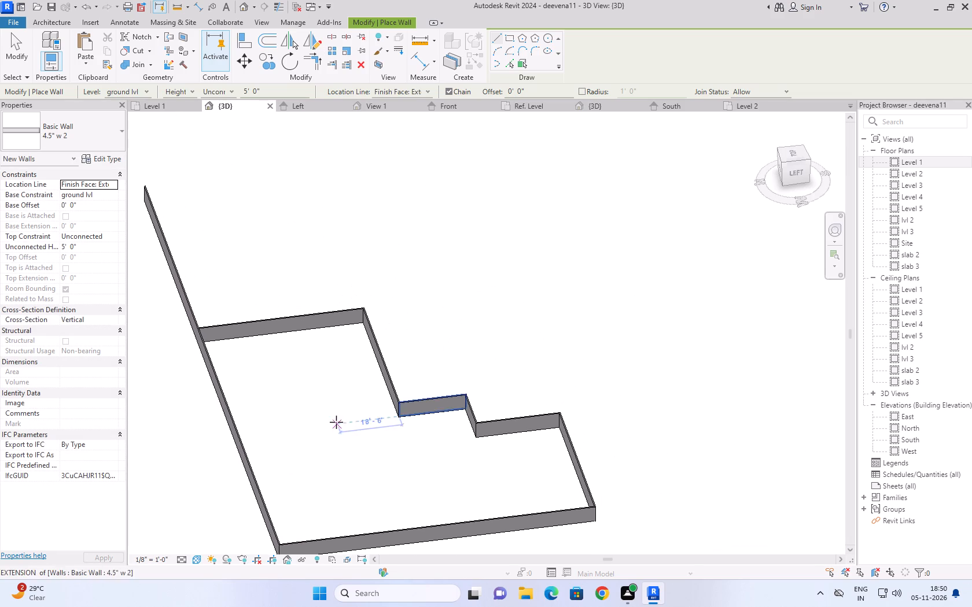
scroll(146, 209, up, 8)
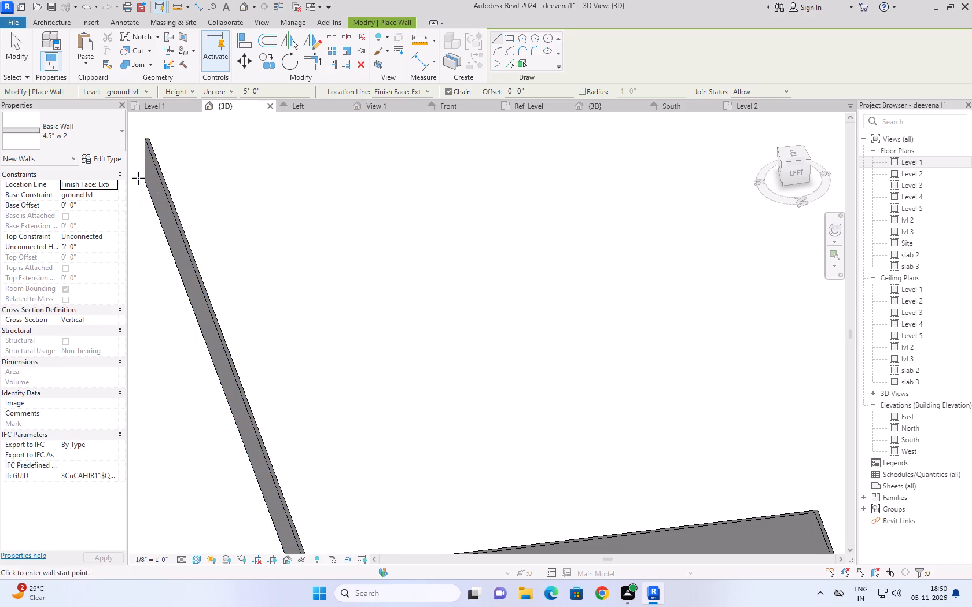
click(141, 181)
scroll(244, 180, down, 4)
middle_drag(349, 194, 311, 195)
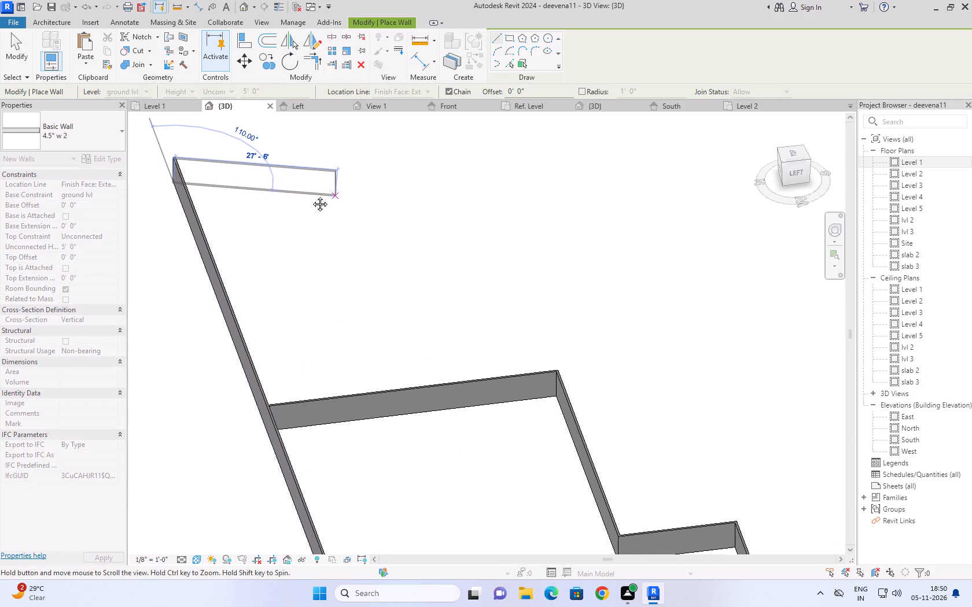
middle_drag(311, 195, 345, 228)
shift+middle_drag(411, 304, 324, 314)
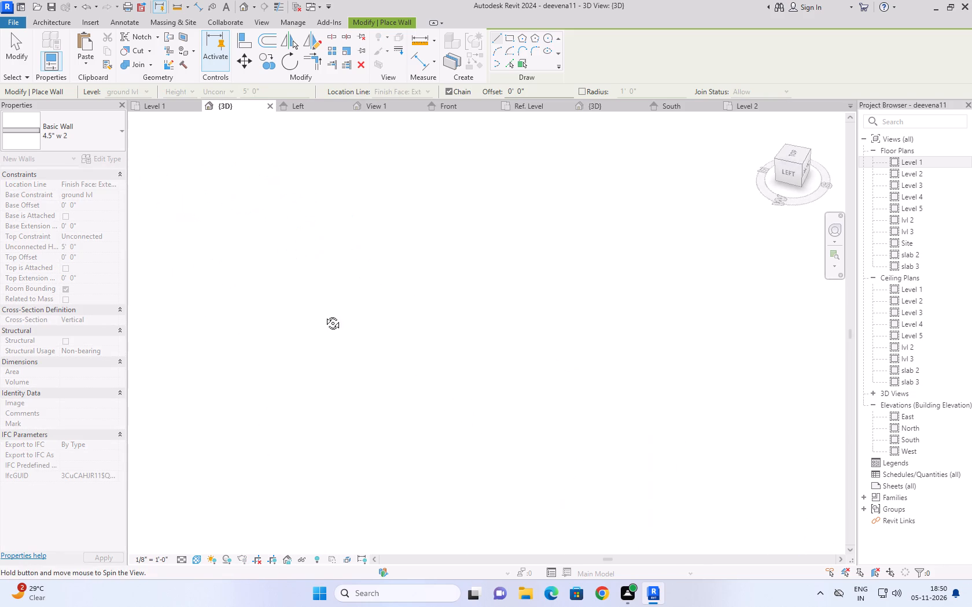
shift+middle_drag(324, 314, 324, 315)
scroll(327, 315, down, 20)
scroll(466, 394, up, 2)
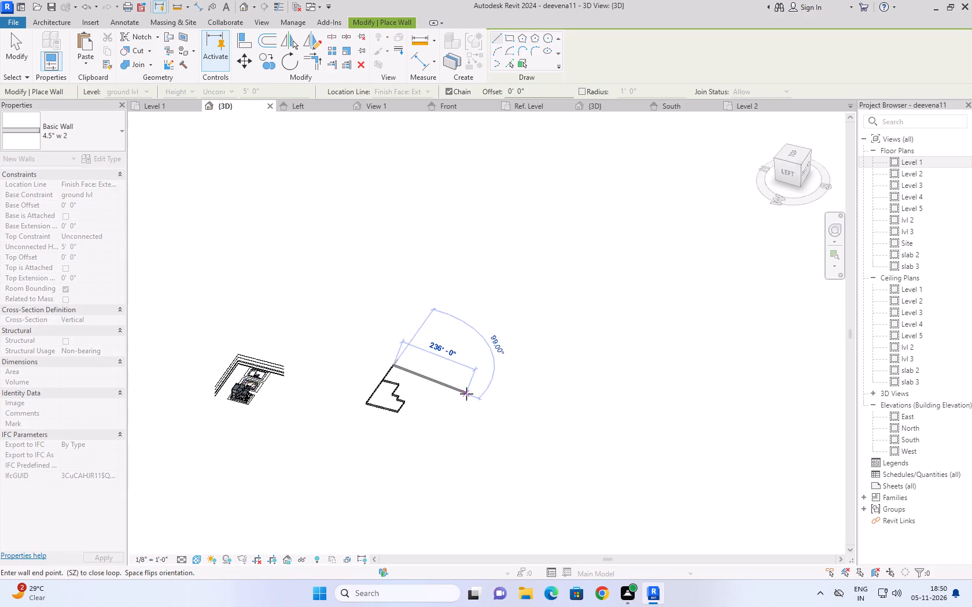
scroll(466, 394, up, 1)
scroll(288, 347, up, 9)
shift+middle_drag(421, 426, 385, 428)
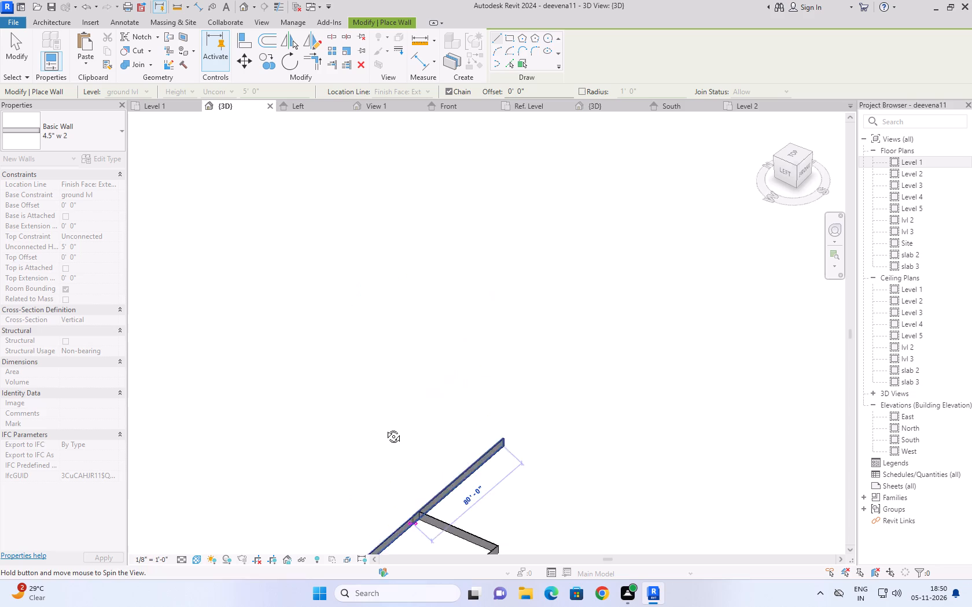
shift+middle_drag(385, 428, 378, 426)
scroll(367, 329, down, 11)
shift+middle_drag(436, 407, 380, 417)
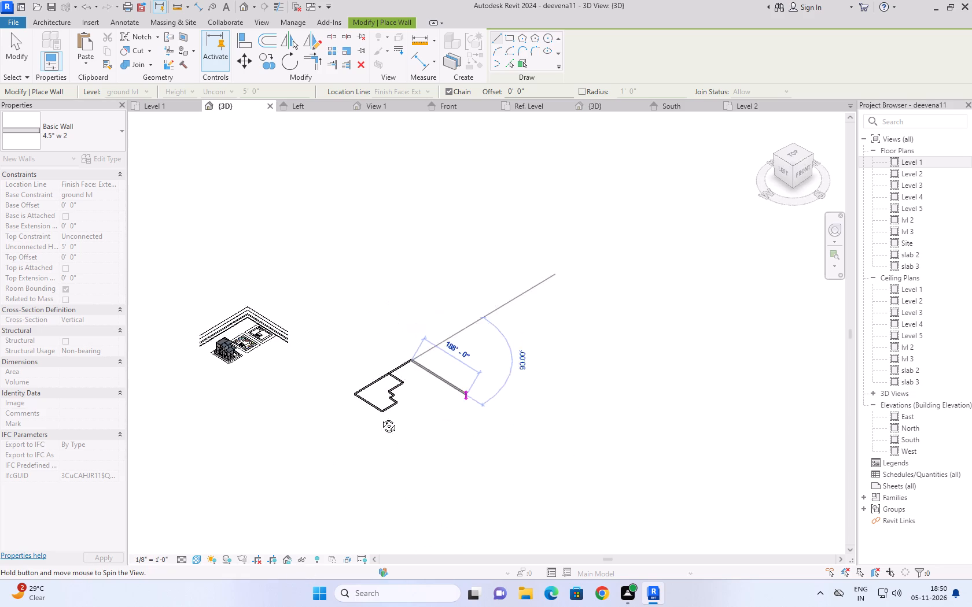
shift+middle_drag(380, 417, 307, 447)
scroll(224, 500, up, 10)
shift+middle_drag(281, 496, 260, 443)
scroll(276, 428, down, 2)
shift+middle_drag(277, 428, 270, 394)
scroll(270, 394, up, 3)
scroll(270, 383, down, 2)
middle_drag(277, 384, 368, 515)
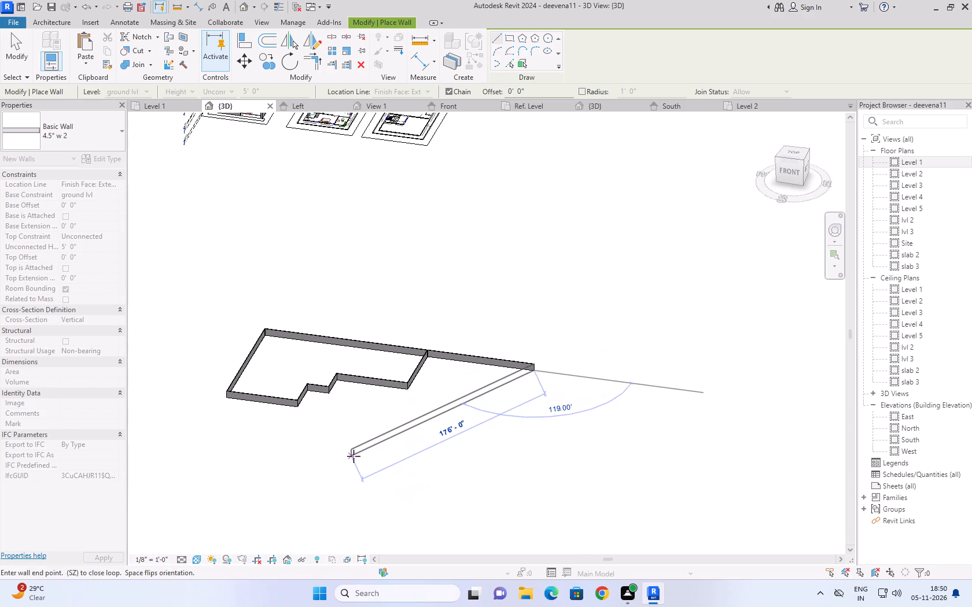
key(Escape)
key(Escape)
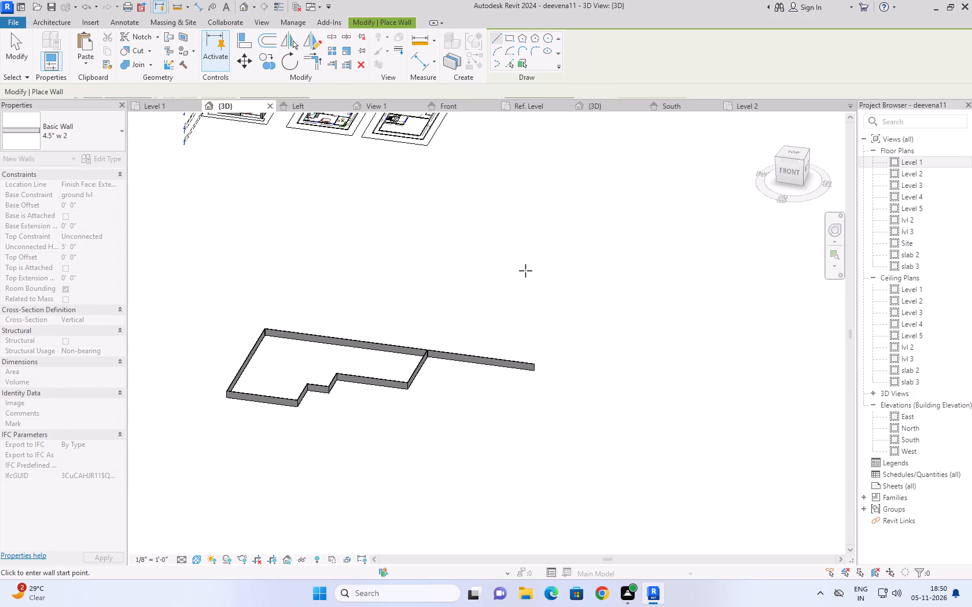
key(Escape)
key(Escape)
Delete the entire stepped wall outline, including the long straight wall, from the 3D view.
drag(620, 249, 521, 296)
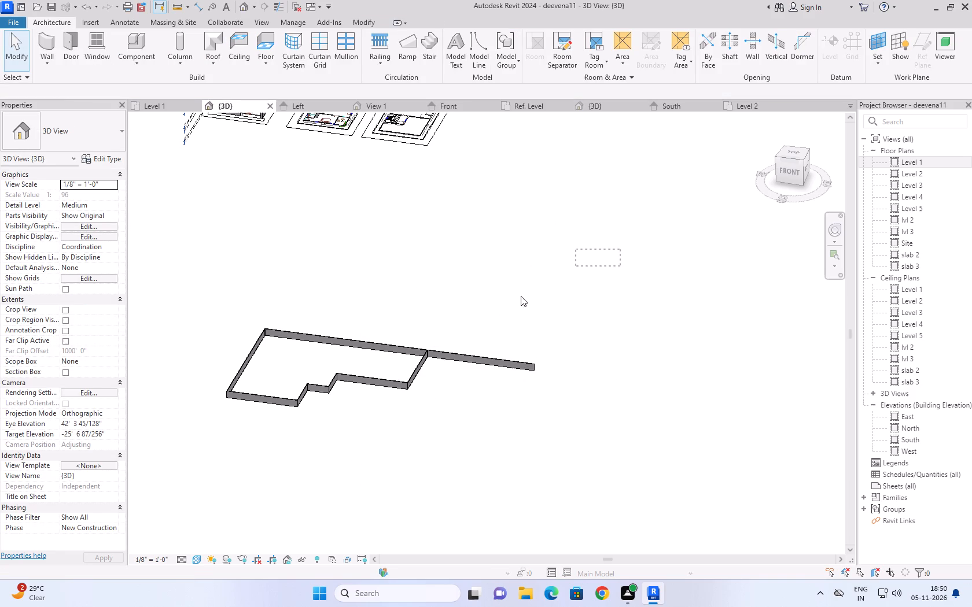
drag(521, 296, 209, 497)
key(Delete)
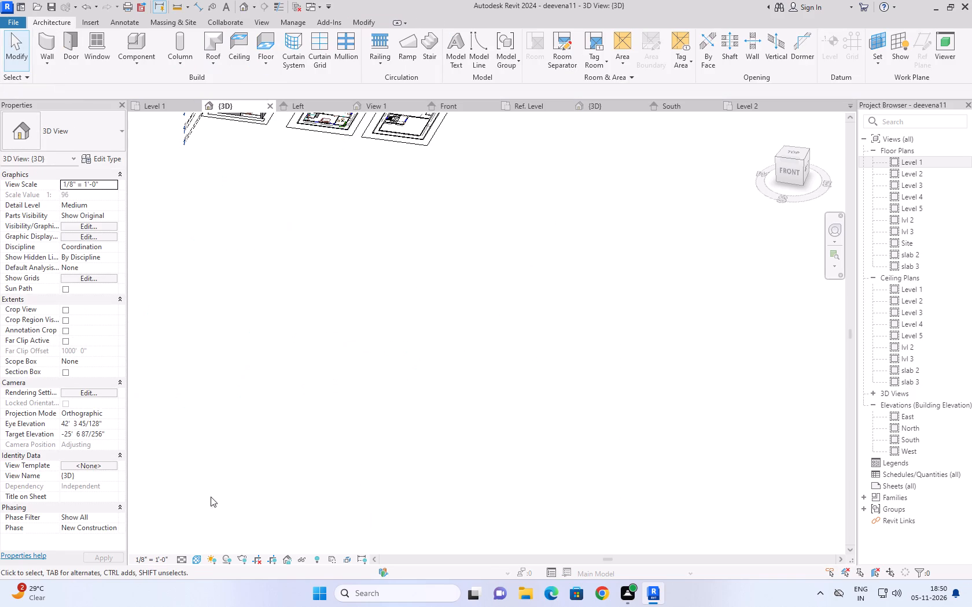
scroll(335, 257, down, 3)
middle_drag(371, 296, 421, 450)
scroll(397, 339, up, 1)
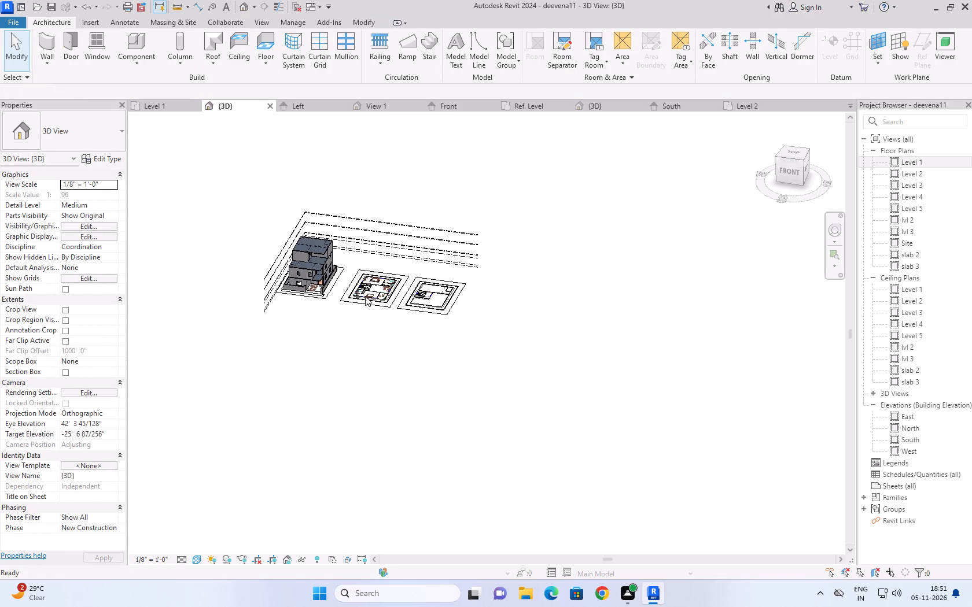
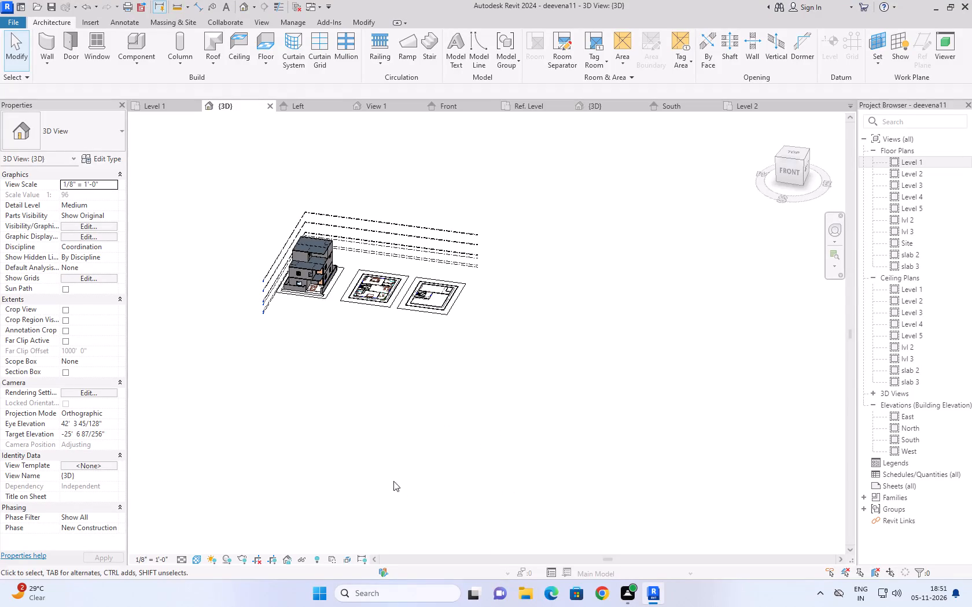
Examine the three-storey house and the two imported floor plans beside it in the 3D view.
scroll(326, 197, up, 4)
scroll(293, 448, up, 5)
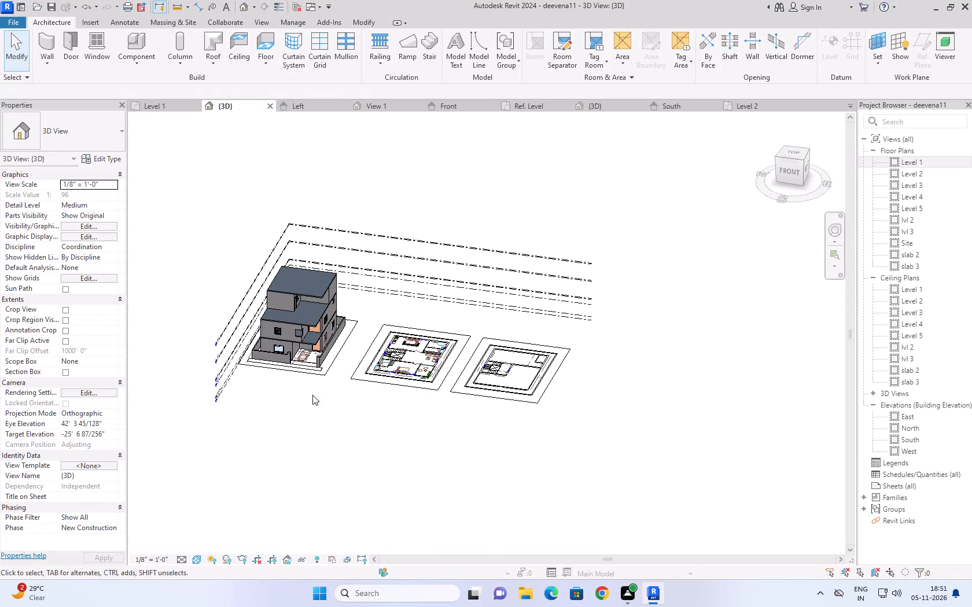
scroll(315, 384, up, 2)
middle_drag(325, 339, 326, 464)
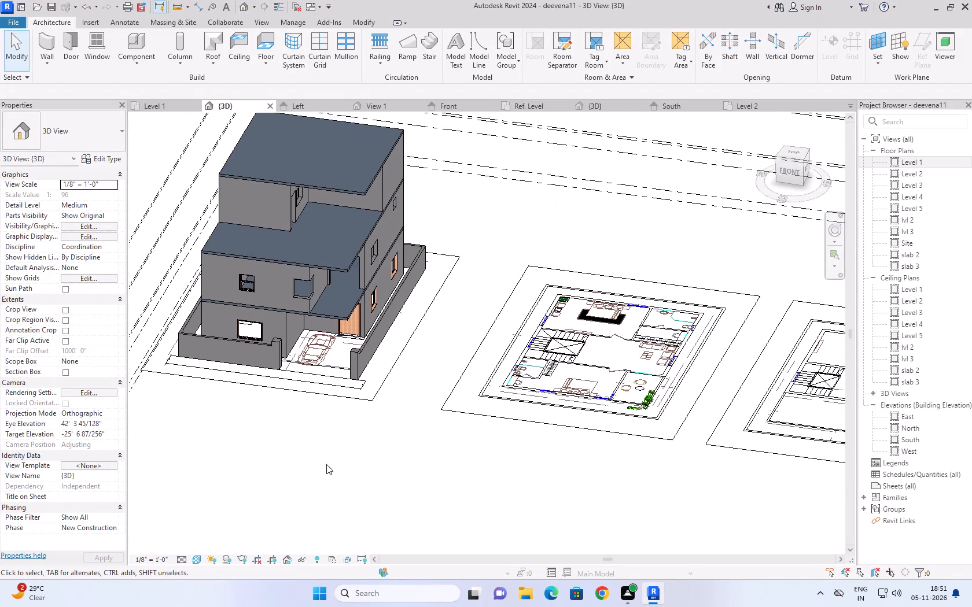
scroll(326, 464, up, 1)
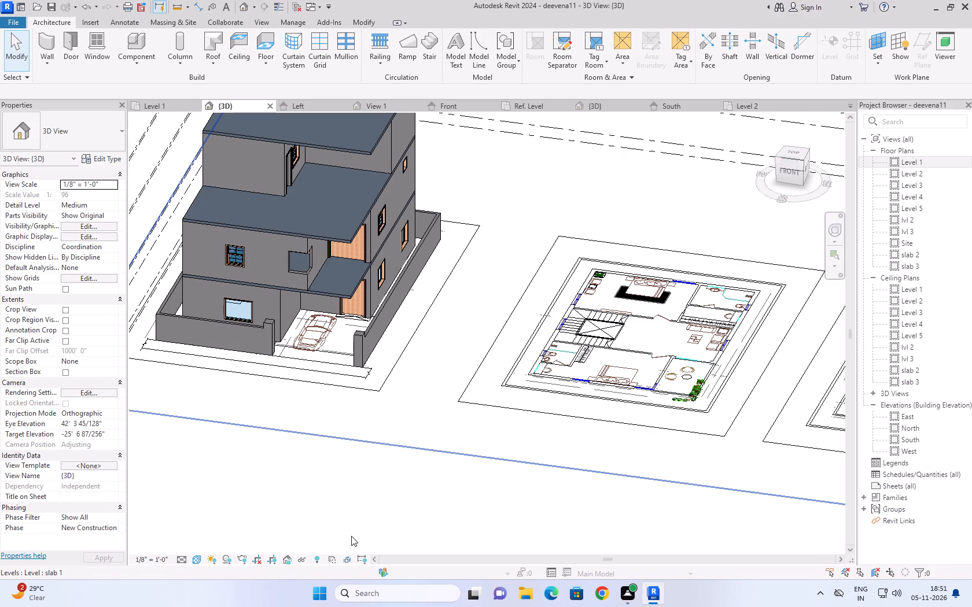
scroll(351, 536, down, 2)
middle_drag(482, 285, 498, 323)
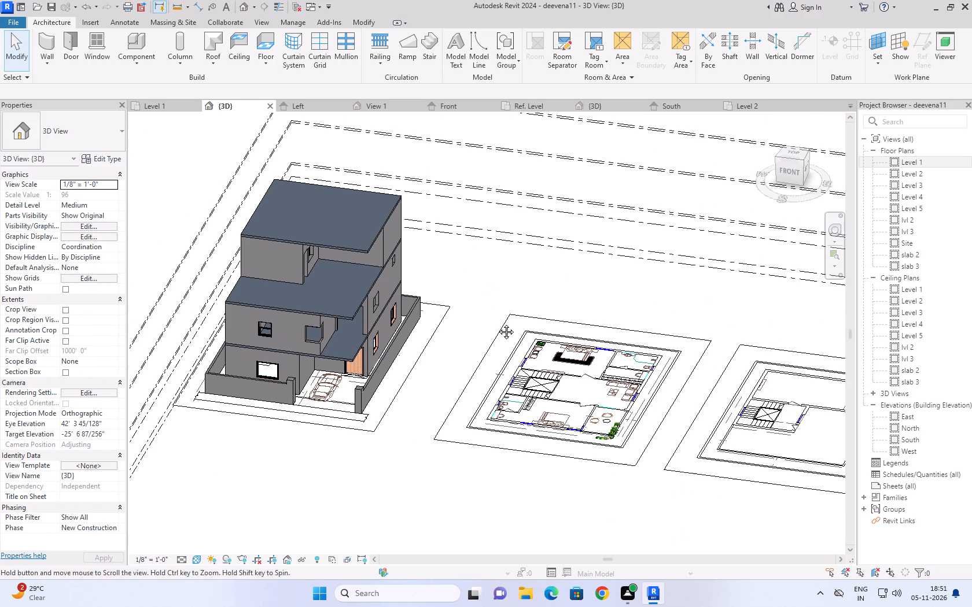
middle_drag(498, 323, 501, 334)
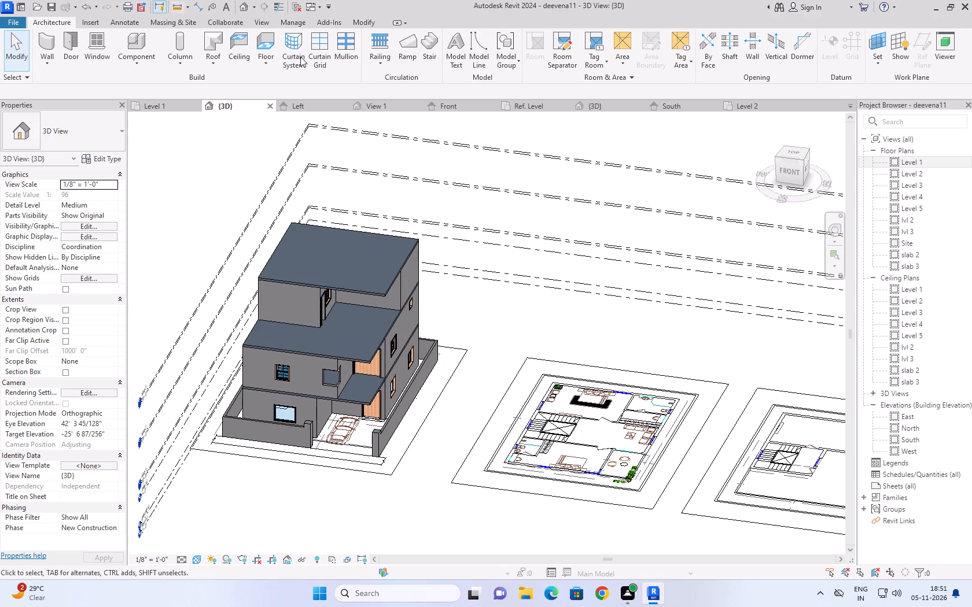
scroll(570, 134, down, 5)
middle_drag(696, 373, 668, 373)
scroll(696, 373, up, 1)
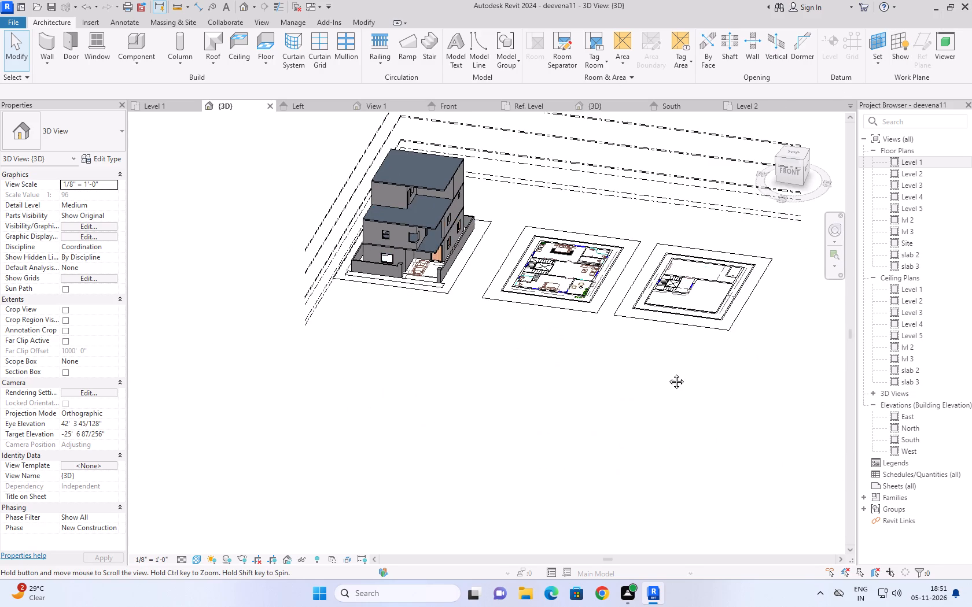
middle_drag(668, 373, 507, 353)
scroll(831, 332, down, 3)
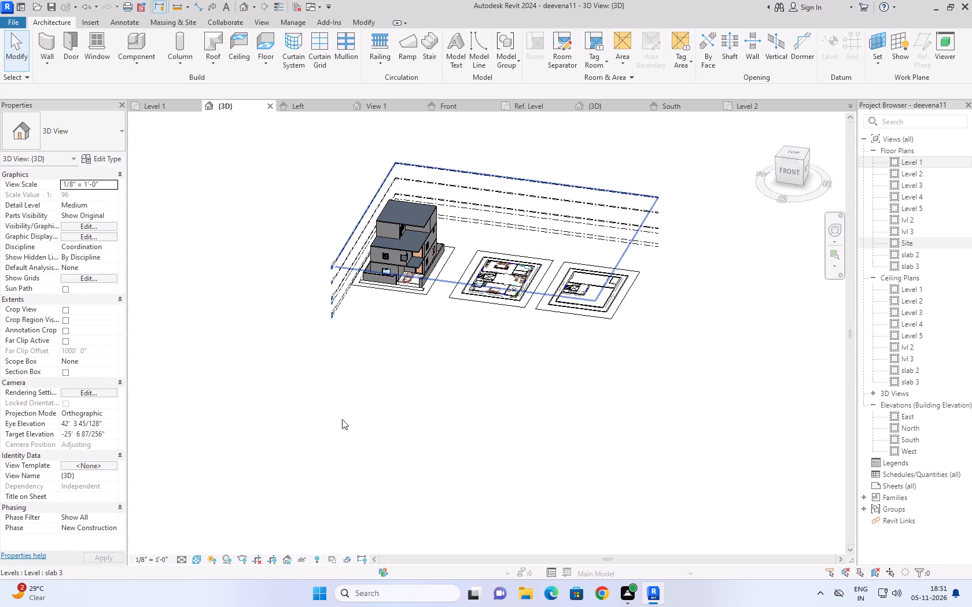
middle_drag(285, 454, 259, 467)
middle_drag(440, 363, 421, 393)
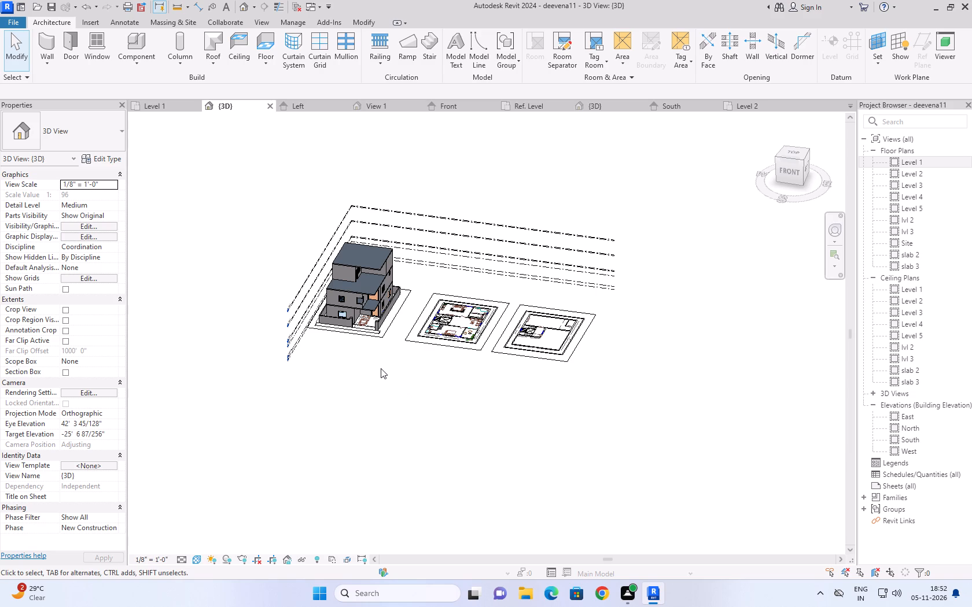
scroll(381, 364, up, 1)
scroll(381, 364, down, 4)
scroll(381, 357, up, 1)
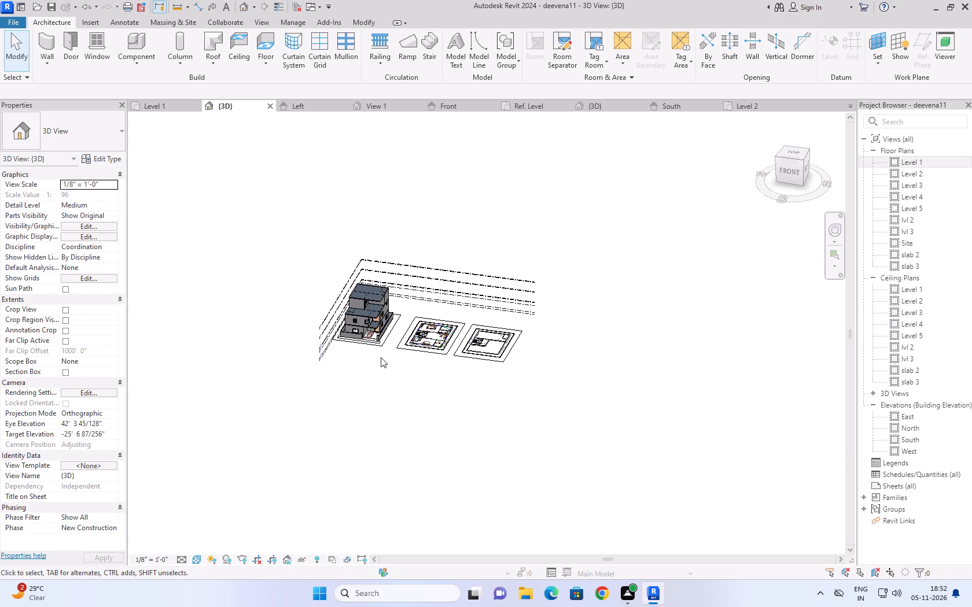
scroll(381, 357, up, 1)
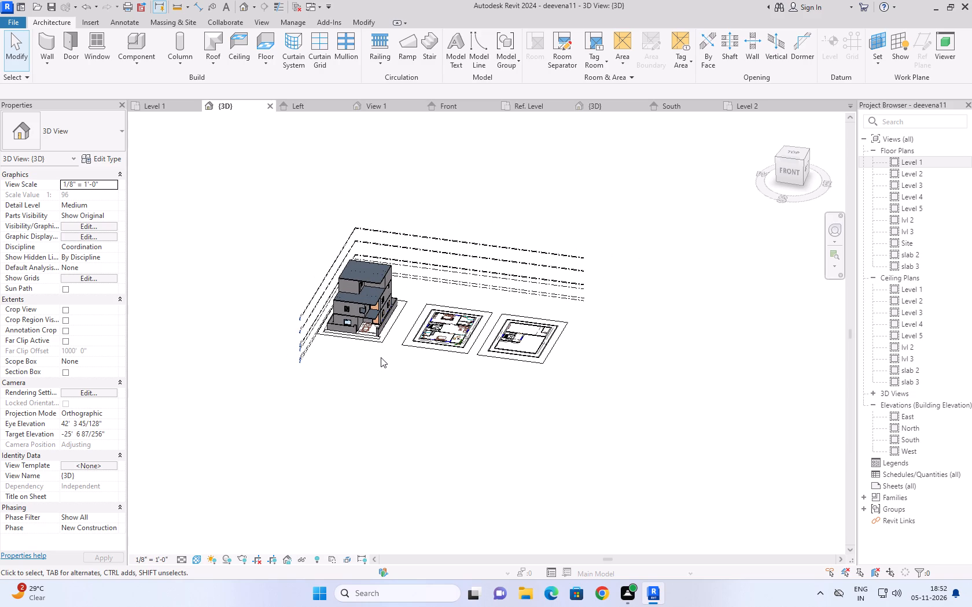
scroll(381, 357, up, 1)
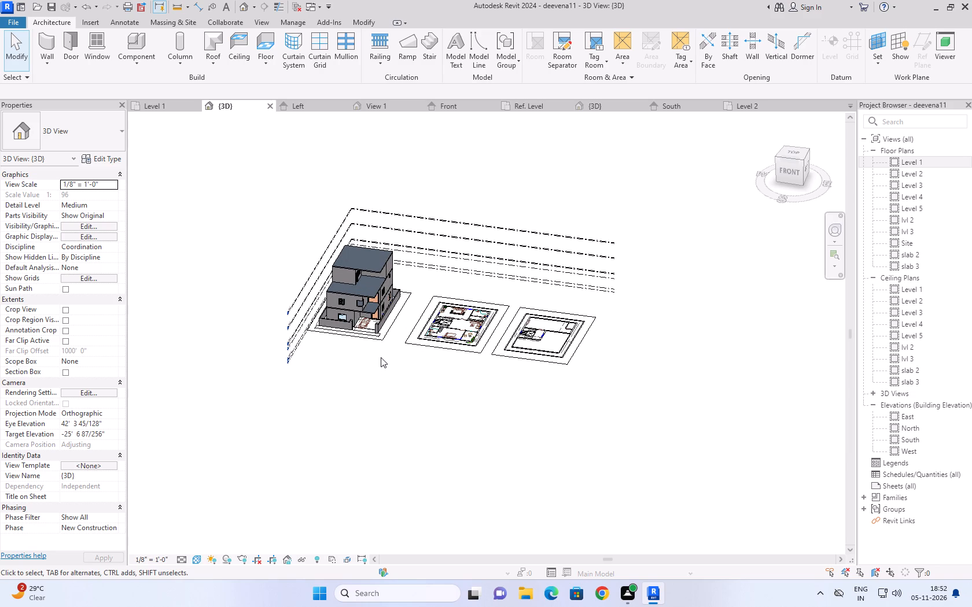
scroll(381, 357, up, 3)
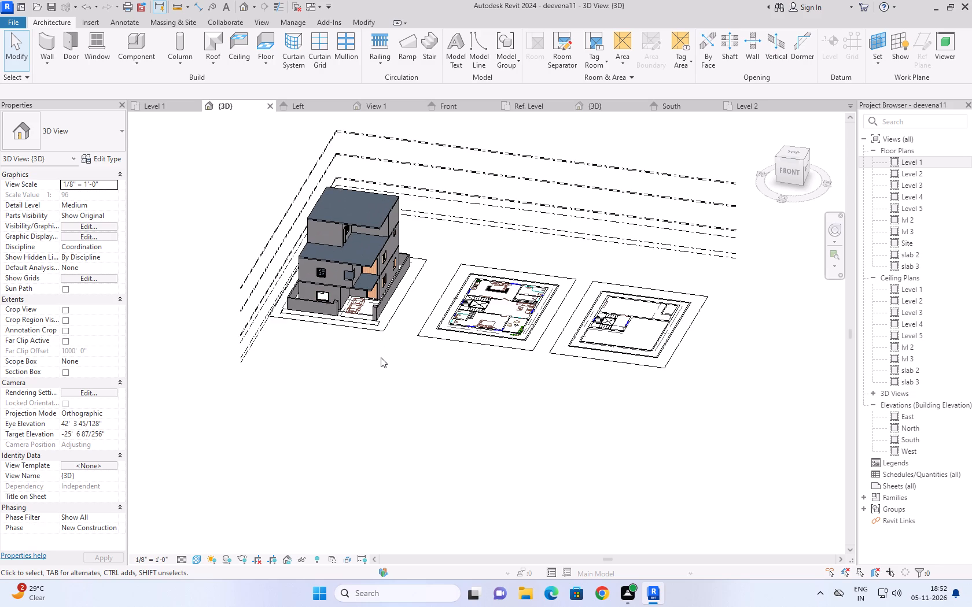
scroll(381, 357, up, 2)
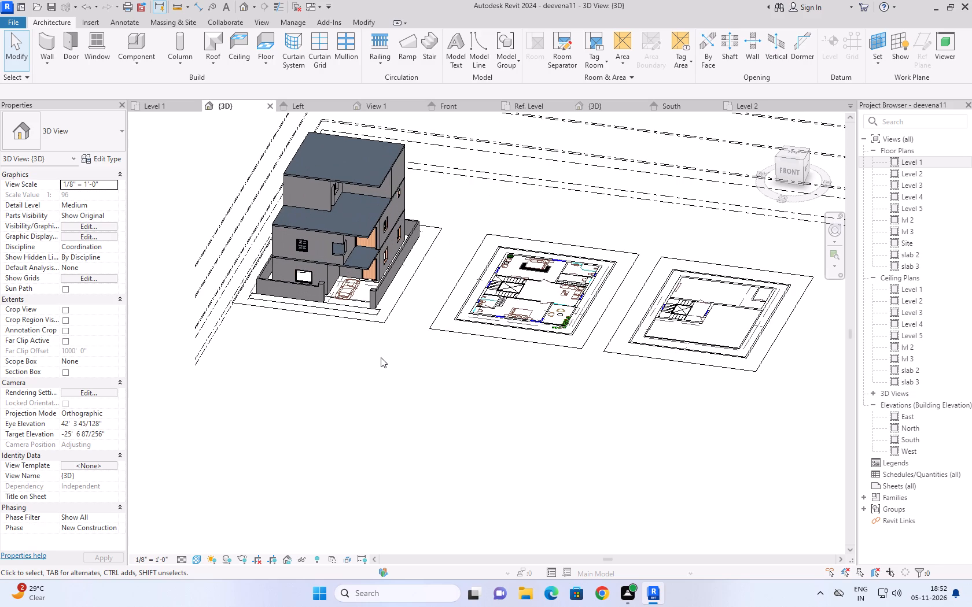
middle_drag(381, 357, 392, 410)
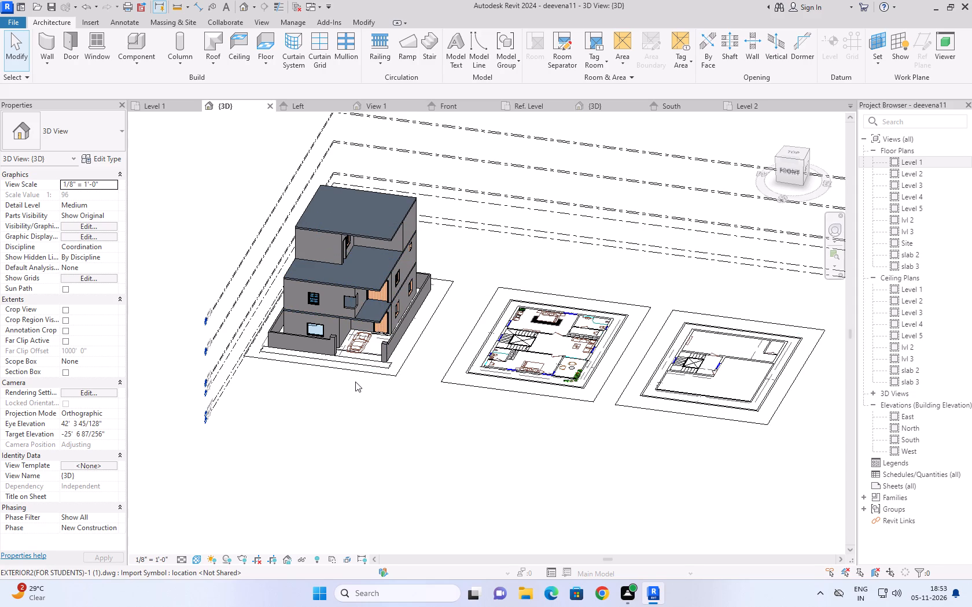
Orbit to a lower corner angle and inspect the house's front and side facades, openings and compound wall.
scroll(218, 223, up, 2)
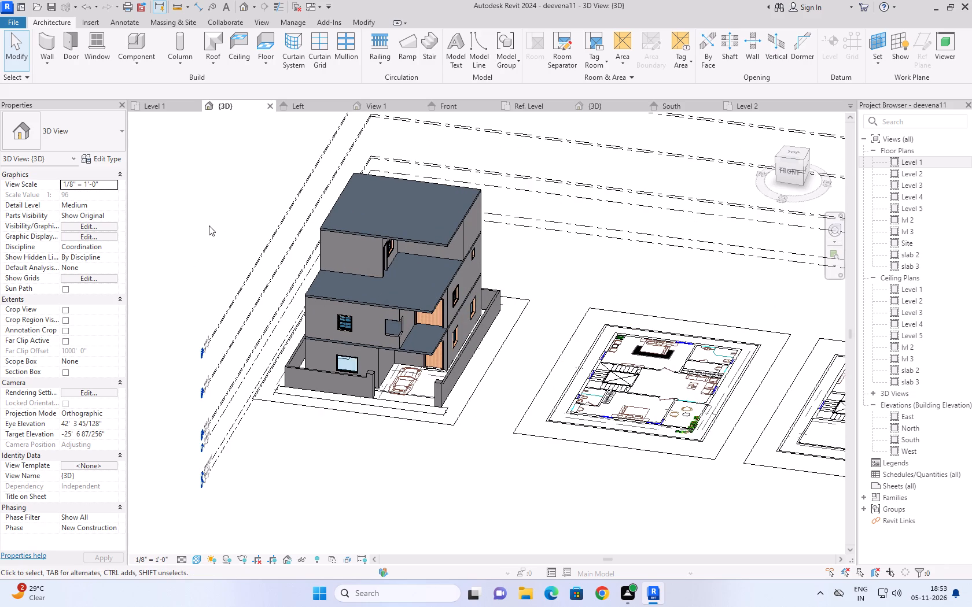
scroll(209, 225, up, 1)
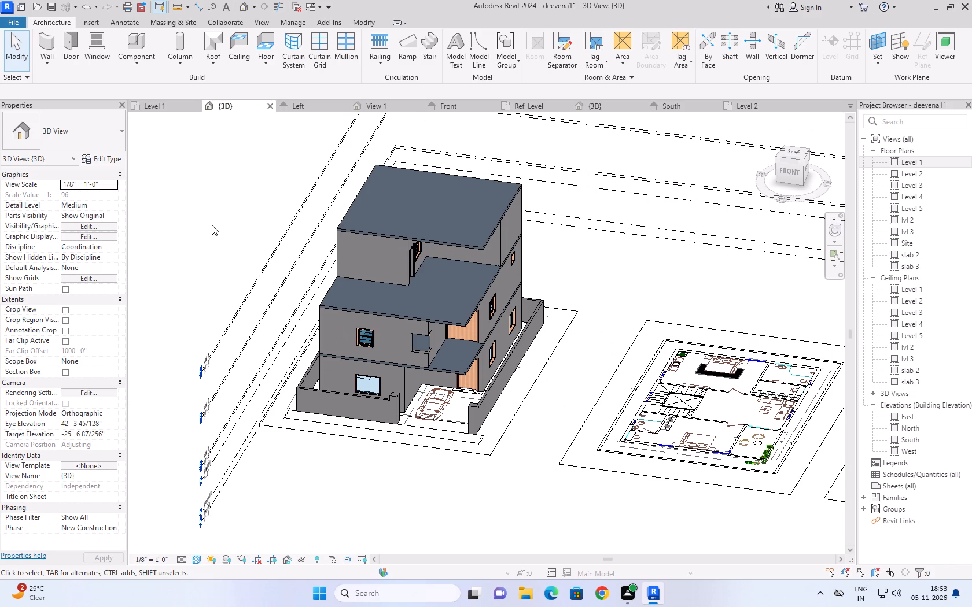
shift+middle_drag(212, 225, 182, 164)
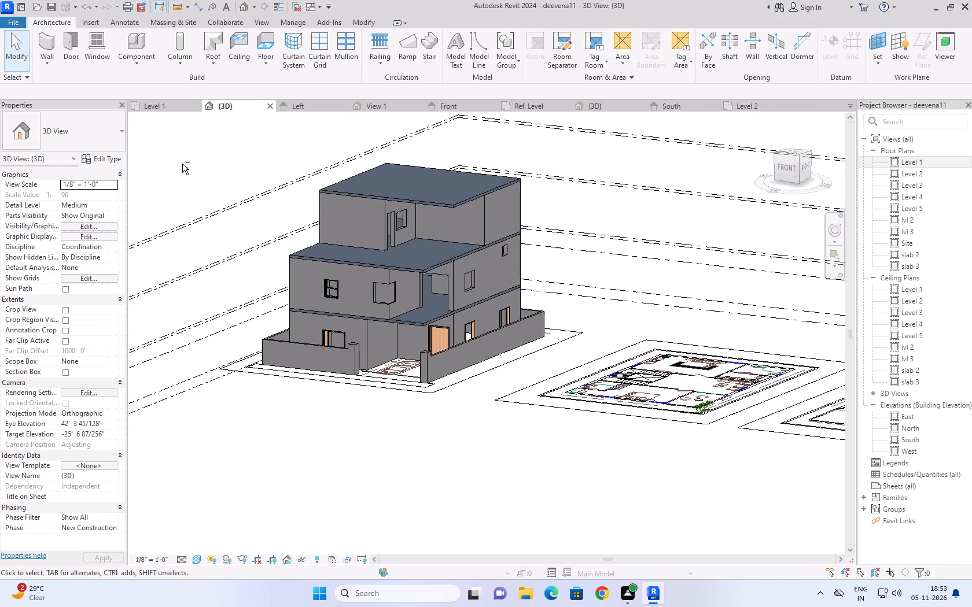
scroll(211, 149, up, 4)
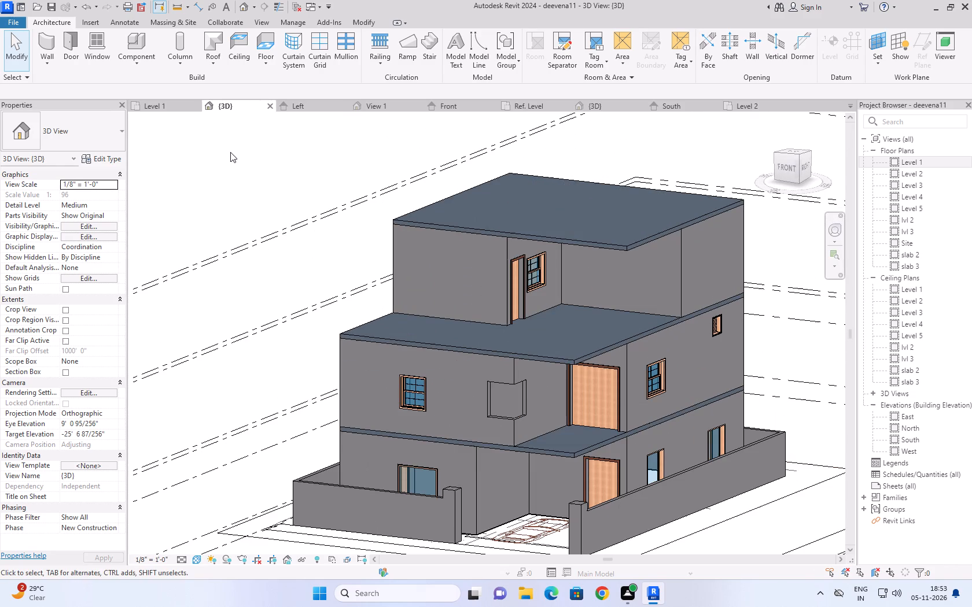
scroll(230, 152, down, 1)
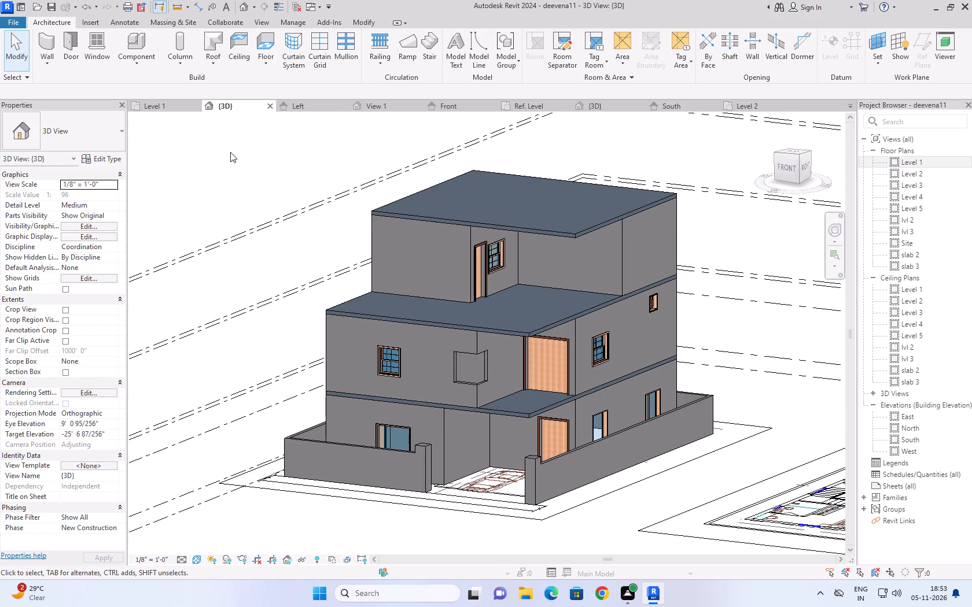
scroll(230, 152, down, 1)
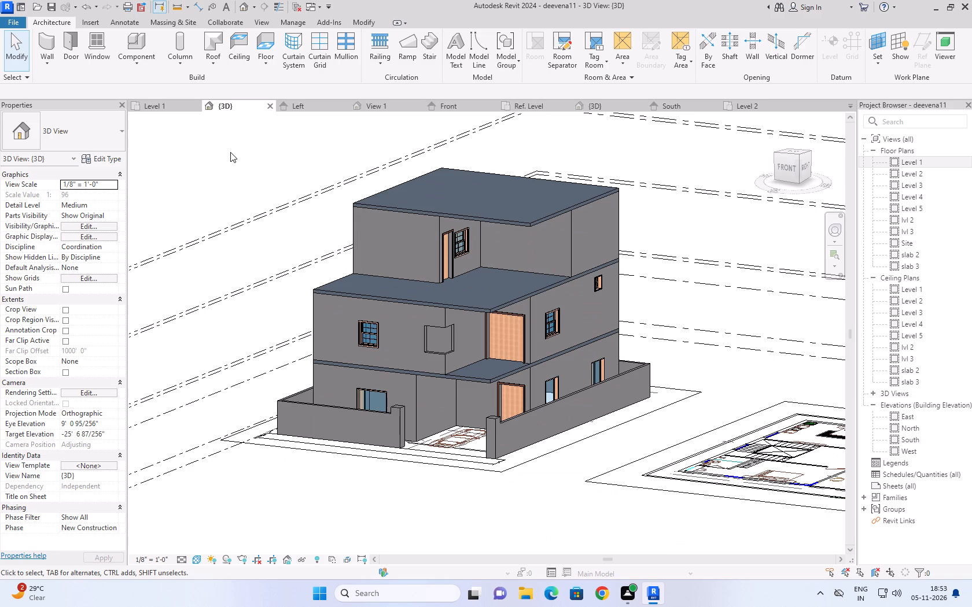
scroll(230, 152, down, 2)
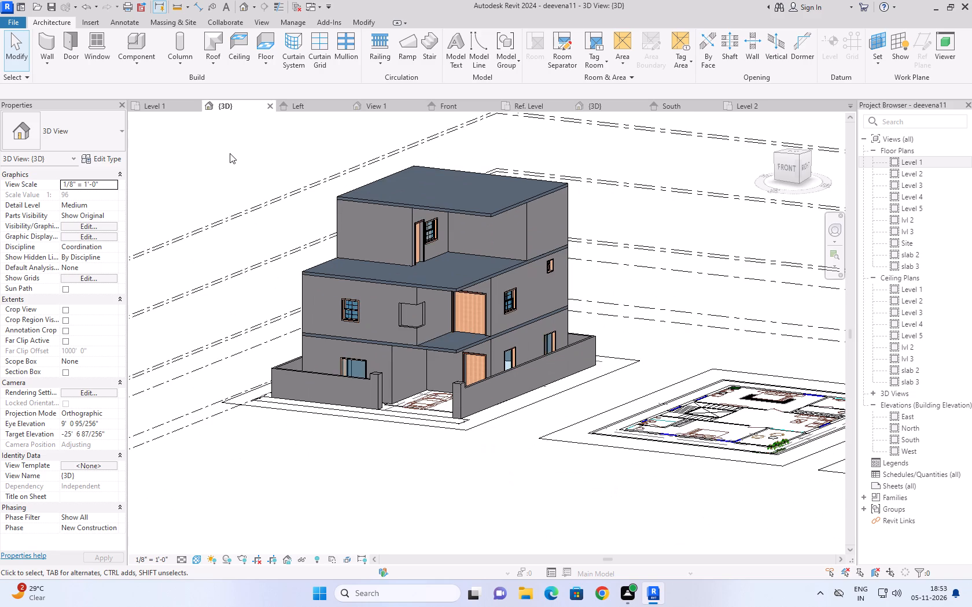
scroll(230, 153, down, 2)
middle_drag(230, 148, 235, 184)
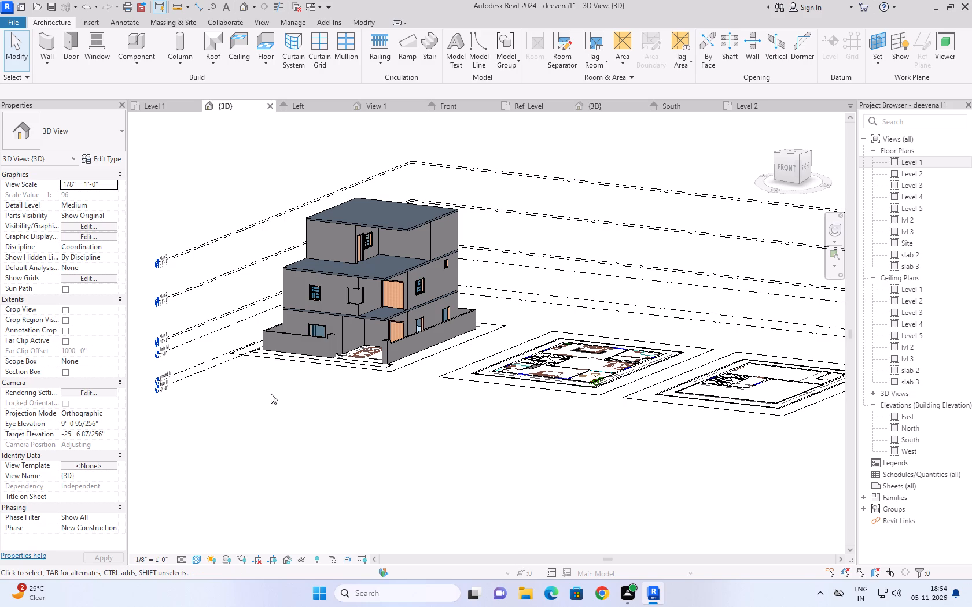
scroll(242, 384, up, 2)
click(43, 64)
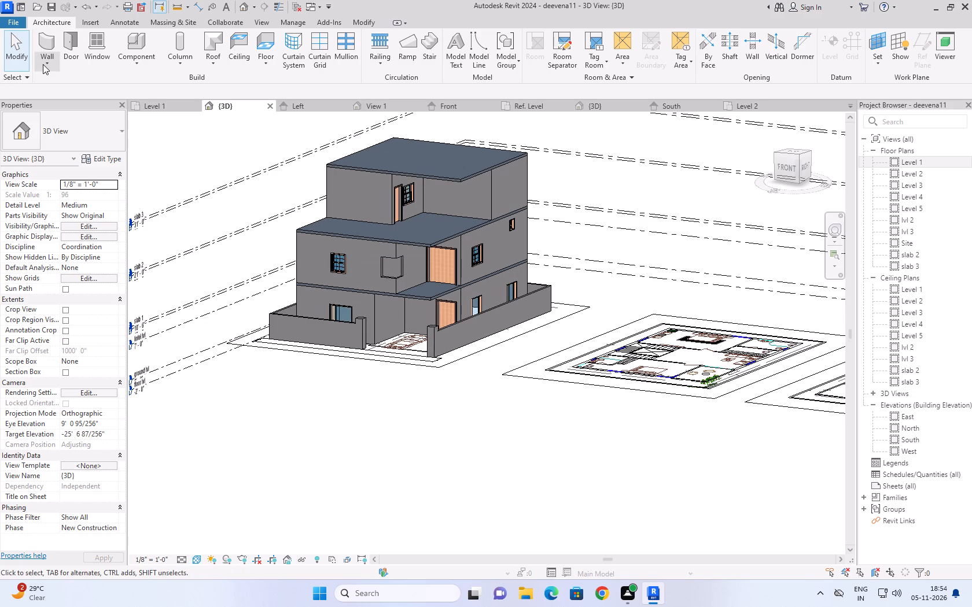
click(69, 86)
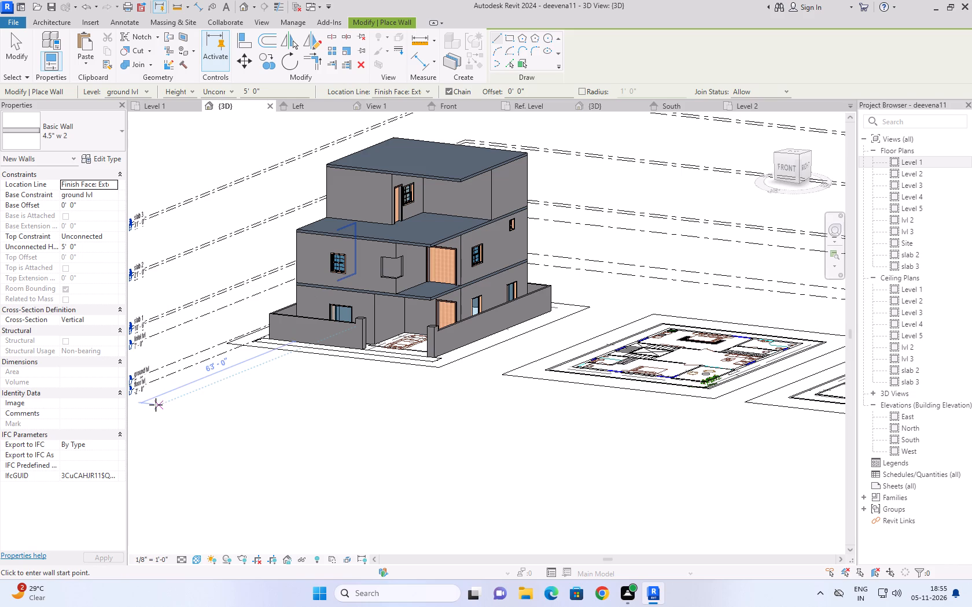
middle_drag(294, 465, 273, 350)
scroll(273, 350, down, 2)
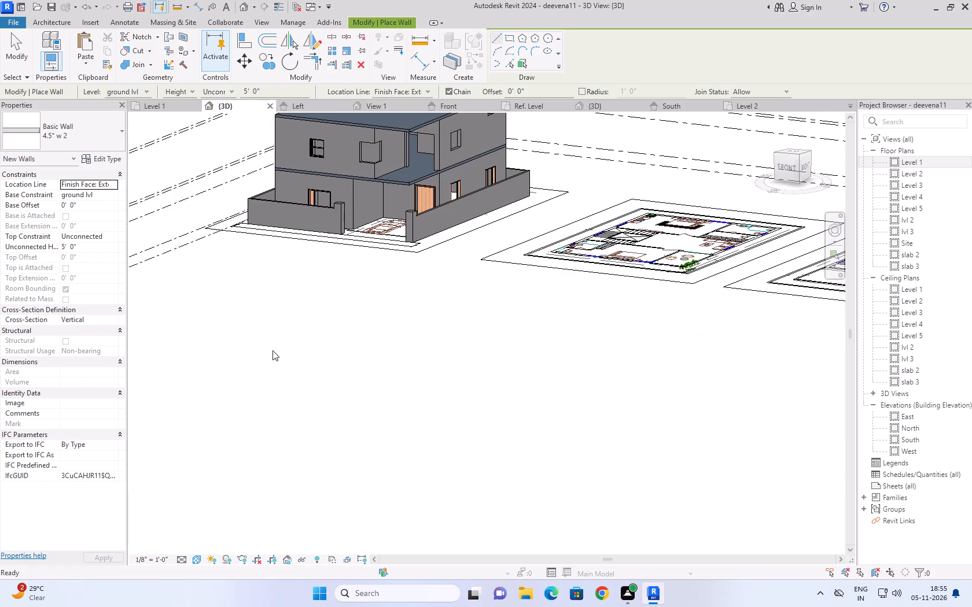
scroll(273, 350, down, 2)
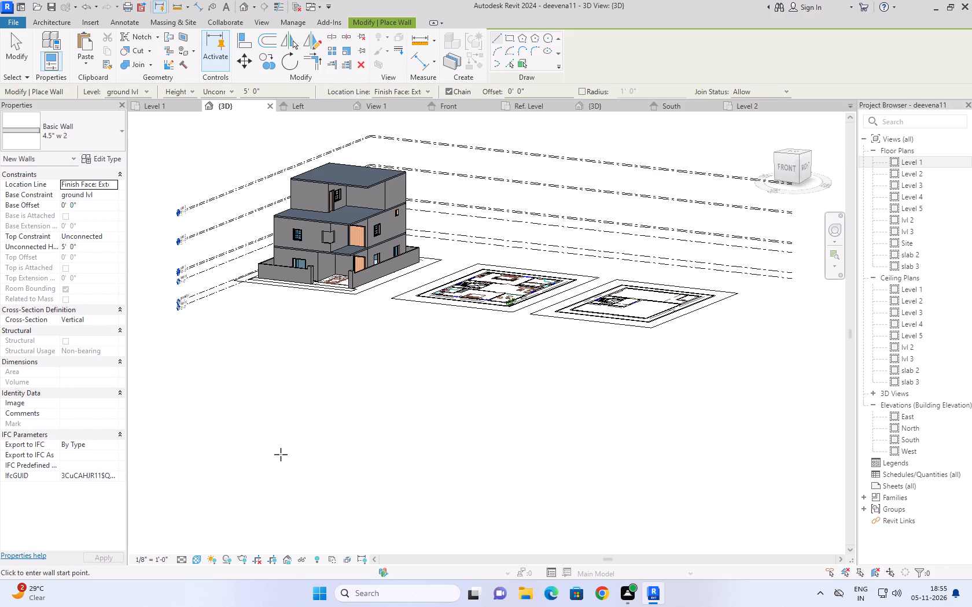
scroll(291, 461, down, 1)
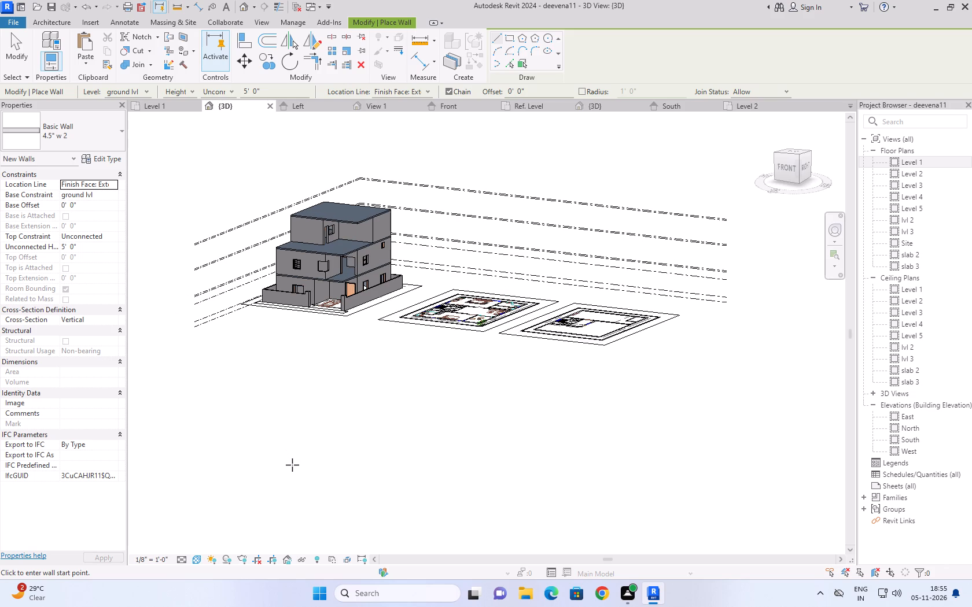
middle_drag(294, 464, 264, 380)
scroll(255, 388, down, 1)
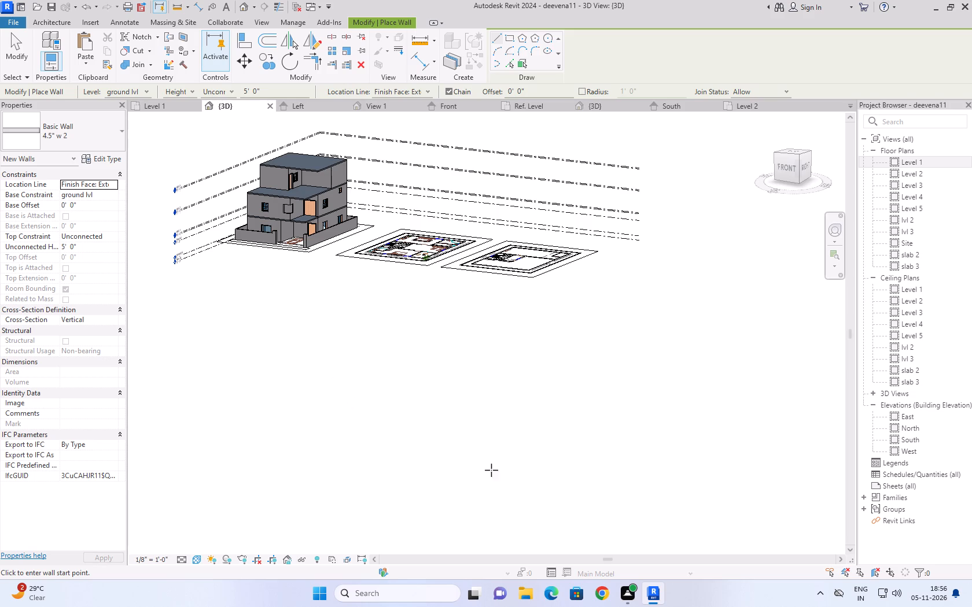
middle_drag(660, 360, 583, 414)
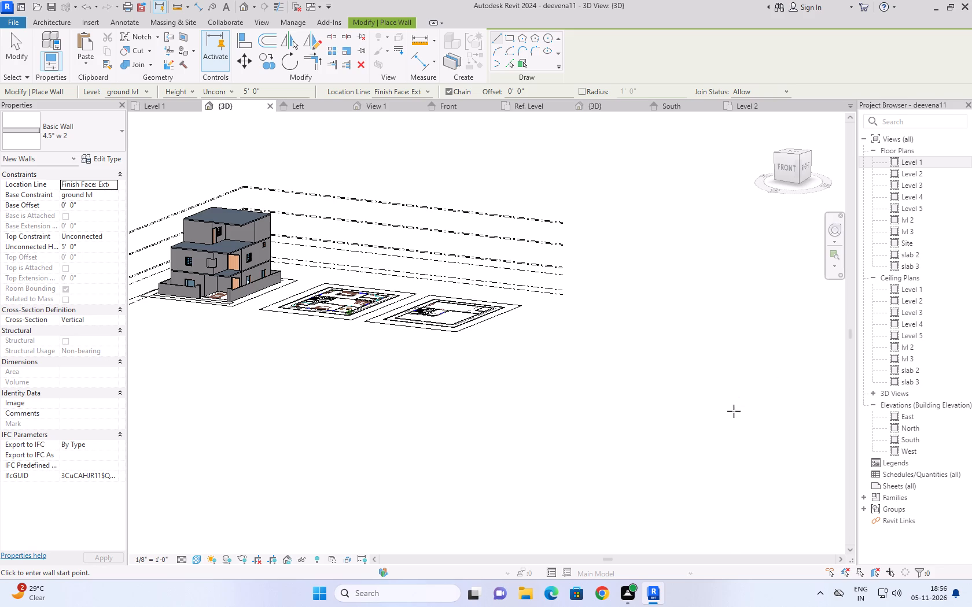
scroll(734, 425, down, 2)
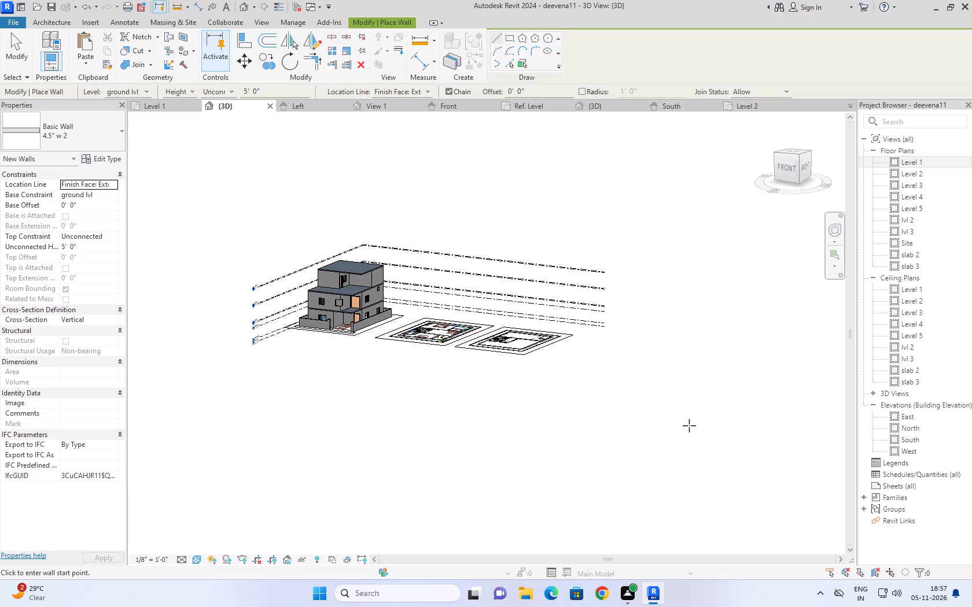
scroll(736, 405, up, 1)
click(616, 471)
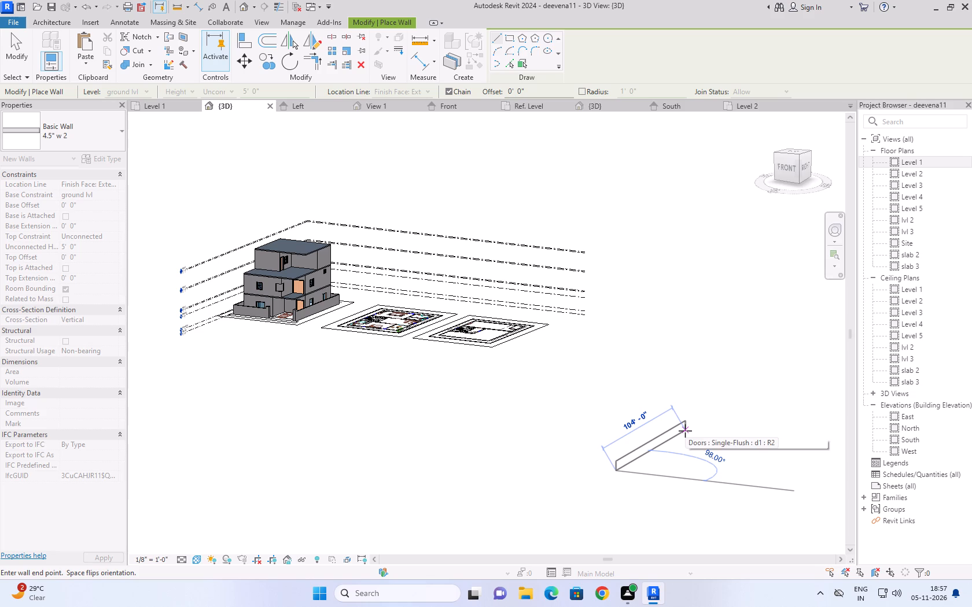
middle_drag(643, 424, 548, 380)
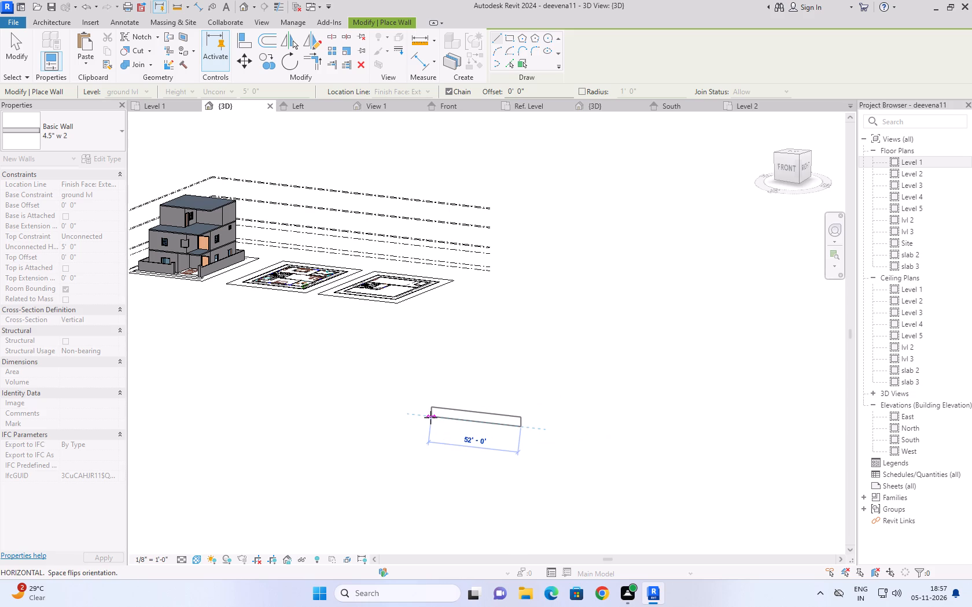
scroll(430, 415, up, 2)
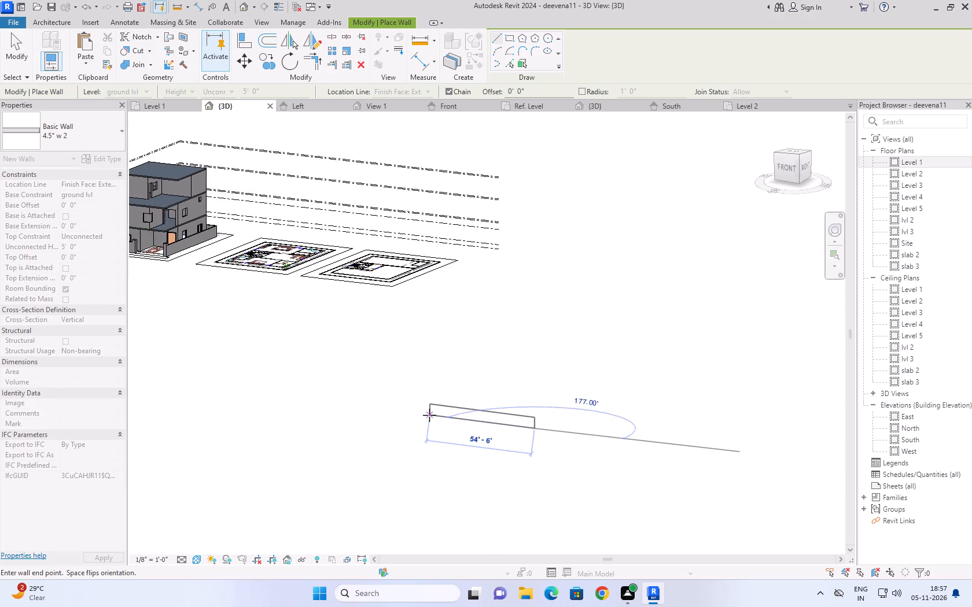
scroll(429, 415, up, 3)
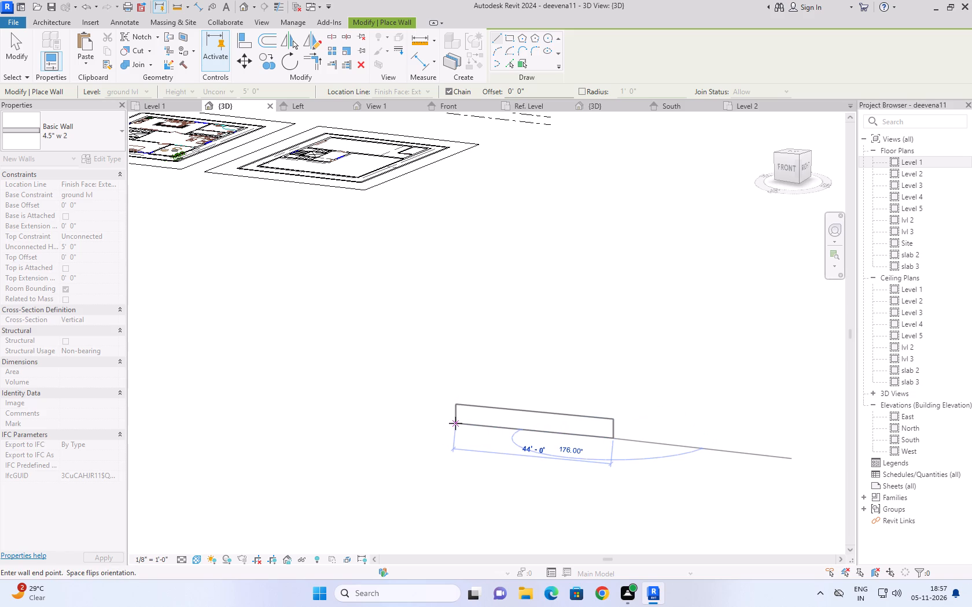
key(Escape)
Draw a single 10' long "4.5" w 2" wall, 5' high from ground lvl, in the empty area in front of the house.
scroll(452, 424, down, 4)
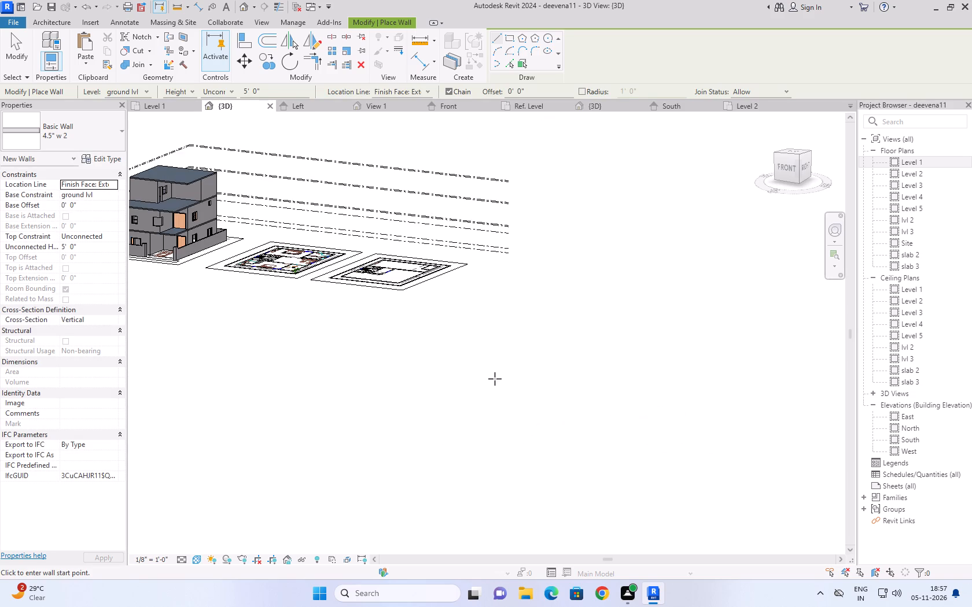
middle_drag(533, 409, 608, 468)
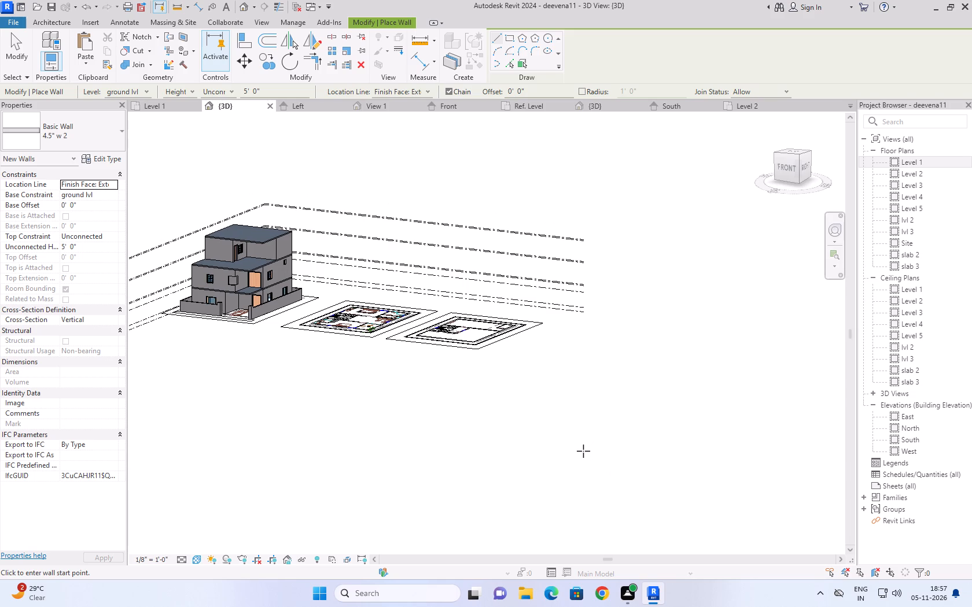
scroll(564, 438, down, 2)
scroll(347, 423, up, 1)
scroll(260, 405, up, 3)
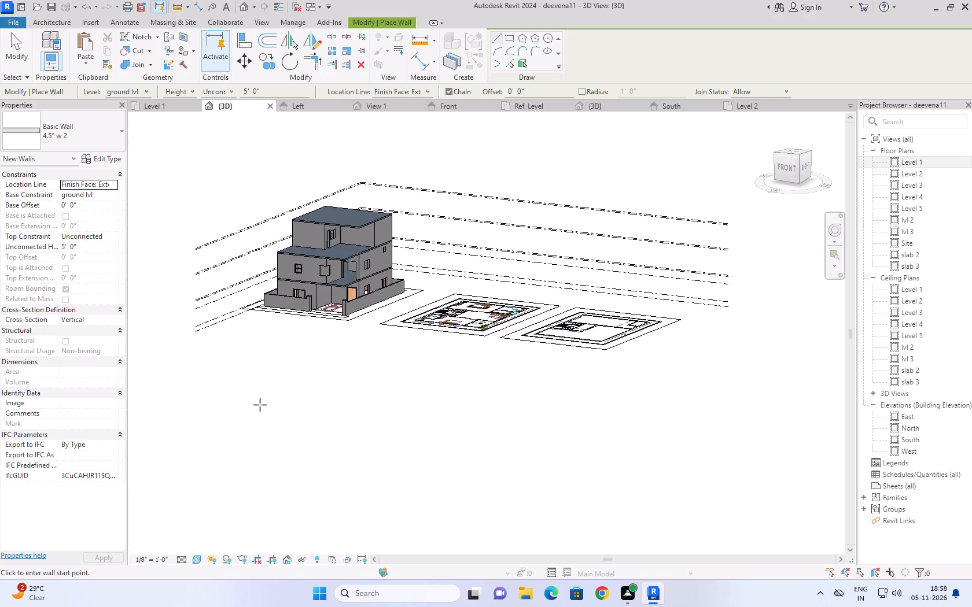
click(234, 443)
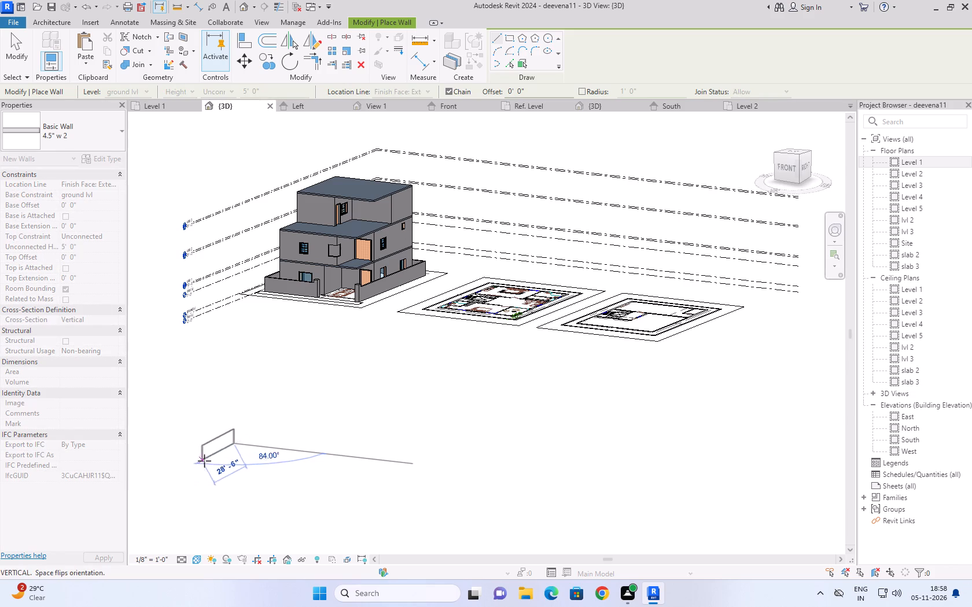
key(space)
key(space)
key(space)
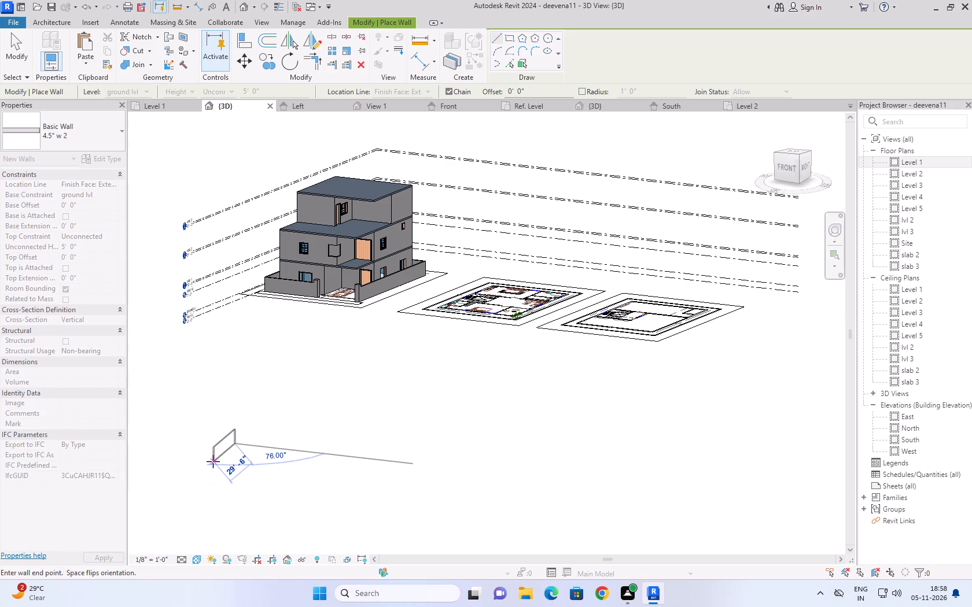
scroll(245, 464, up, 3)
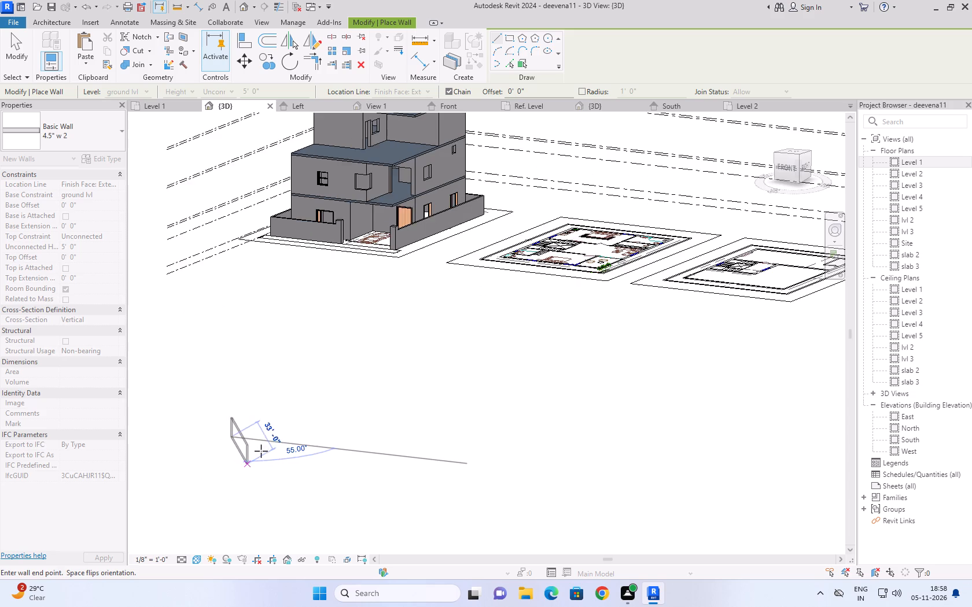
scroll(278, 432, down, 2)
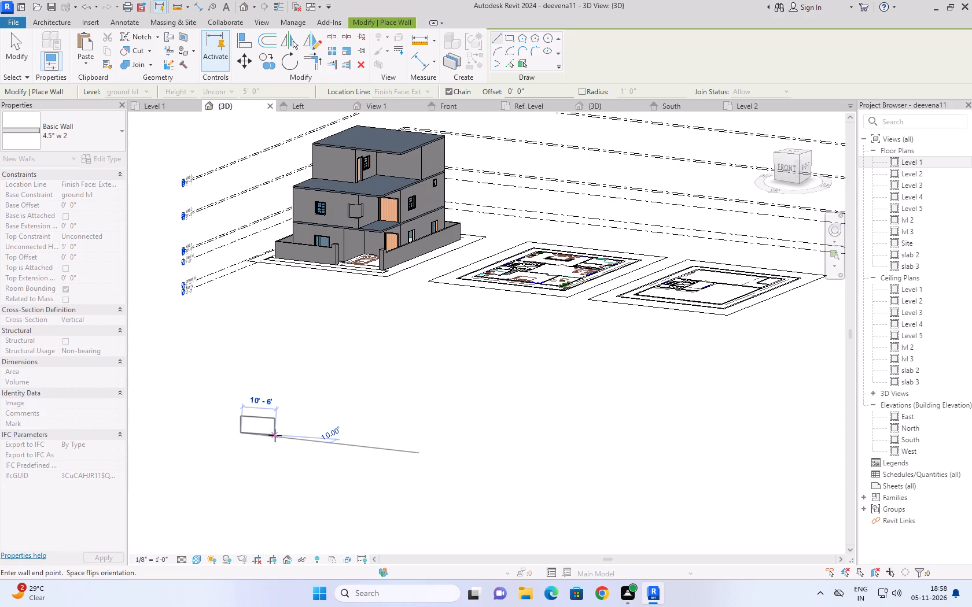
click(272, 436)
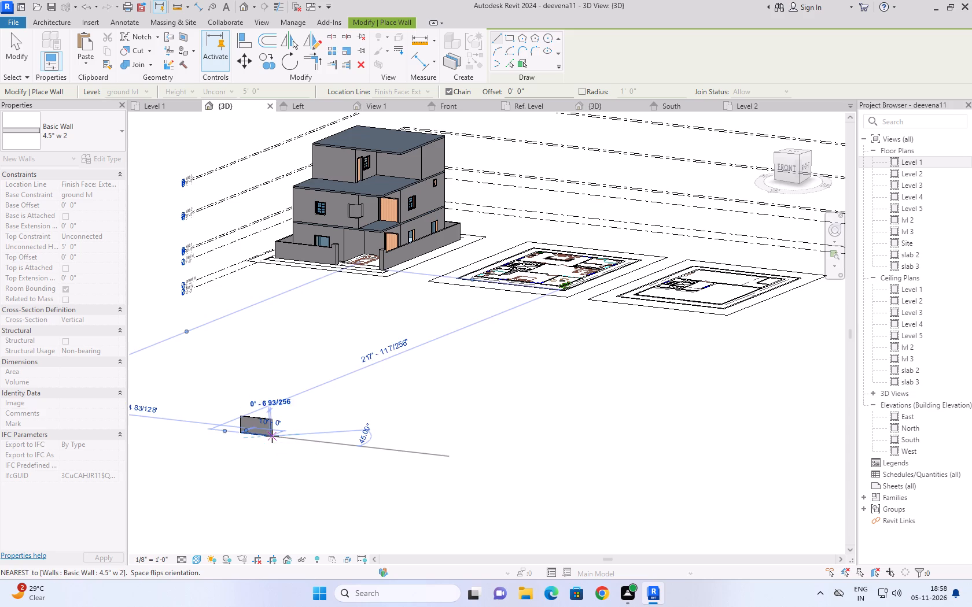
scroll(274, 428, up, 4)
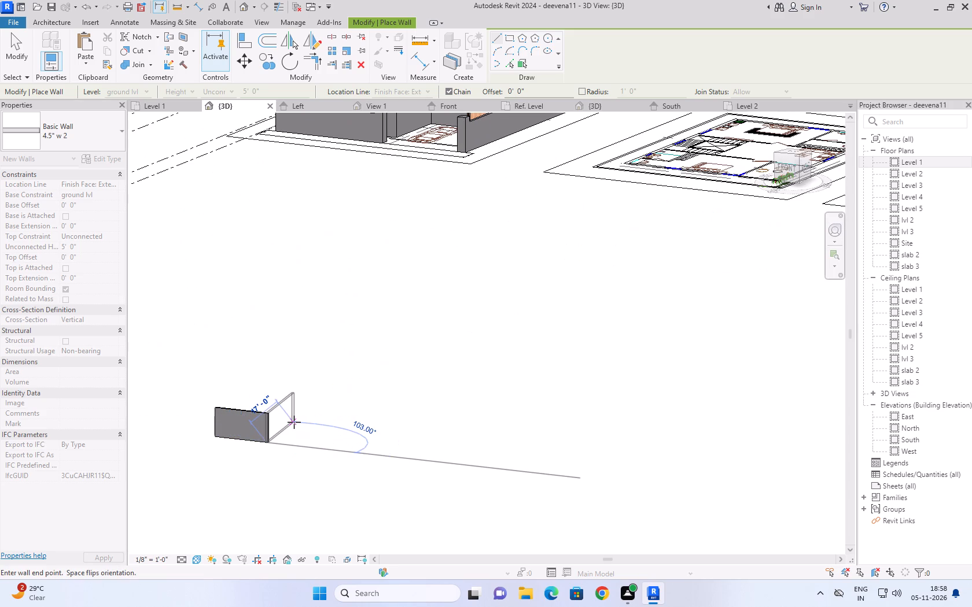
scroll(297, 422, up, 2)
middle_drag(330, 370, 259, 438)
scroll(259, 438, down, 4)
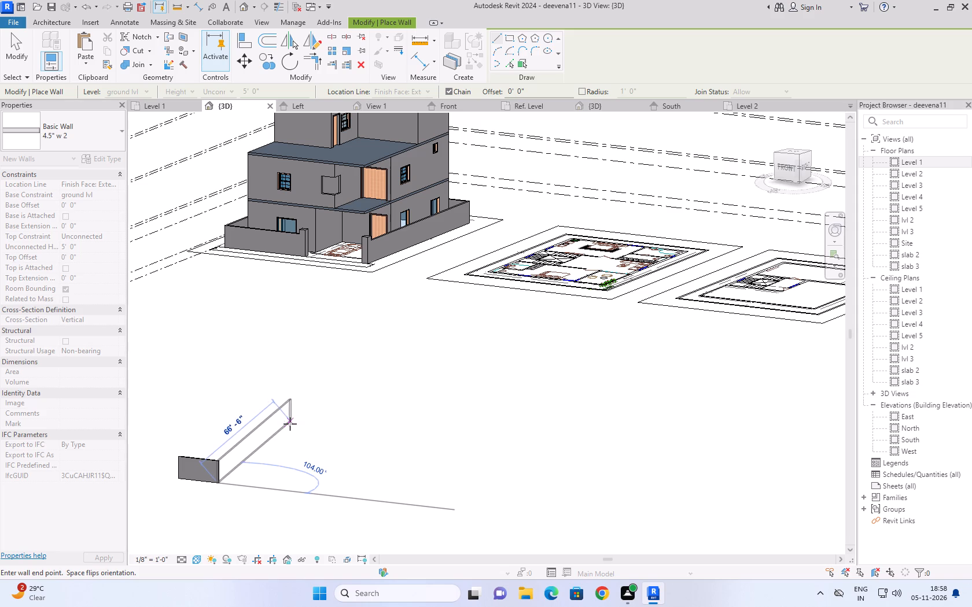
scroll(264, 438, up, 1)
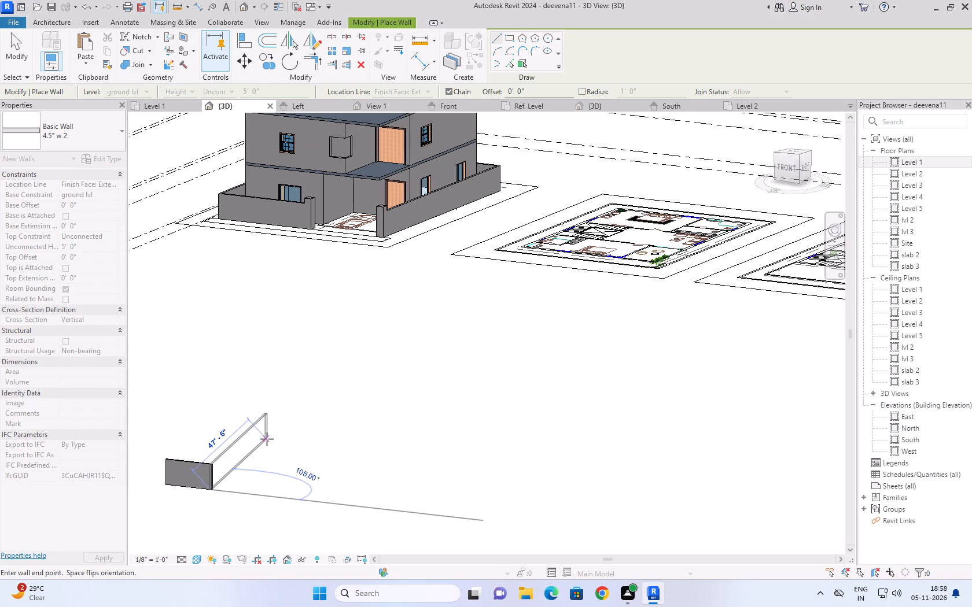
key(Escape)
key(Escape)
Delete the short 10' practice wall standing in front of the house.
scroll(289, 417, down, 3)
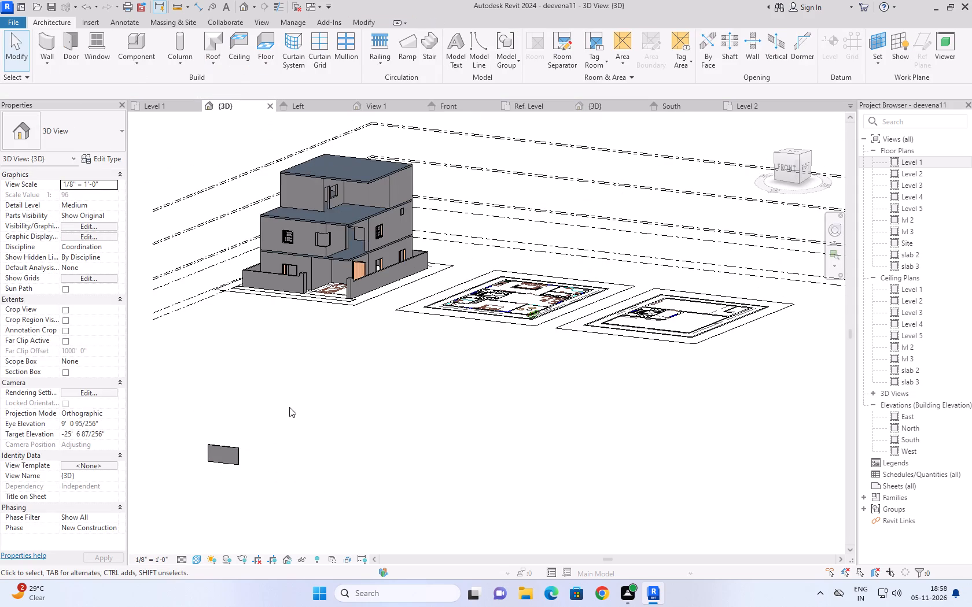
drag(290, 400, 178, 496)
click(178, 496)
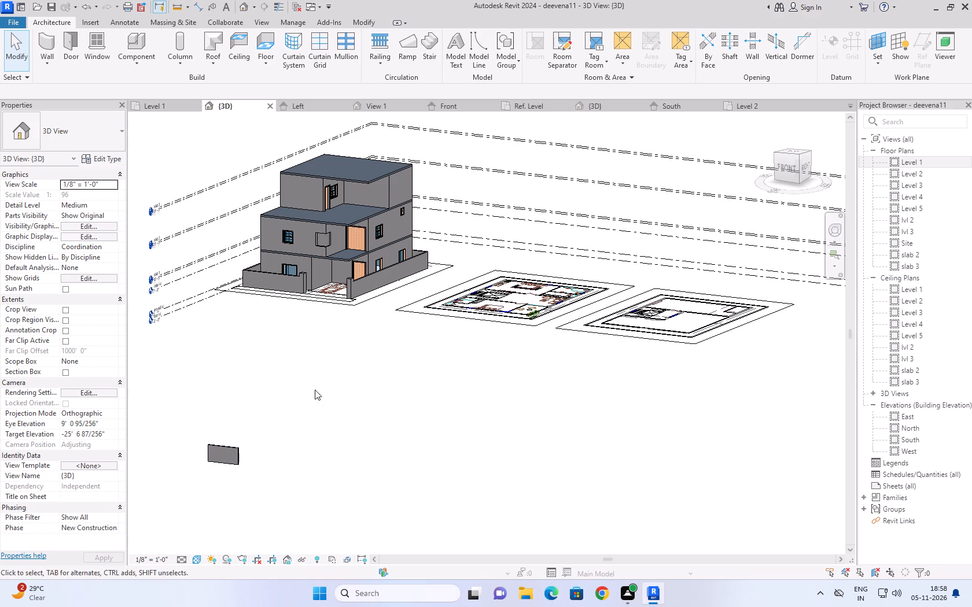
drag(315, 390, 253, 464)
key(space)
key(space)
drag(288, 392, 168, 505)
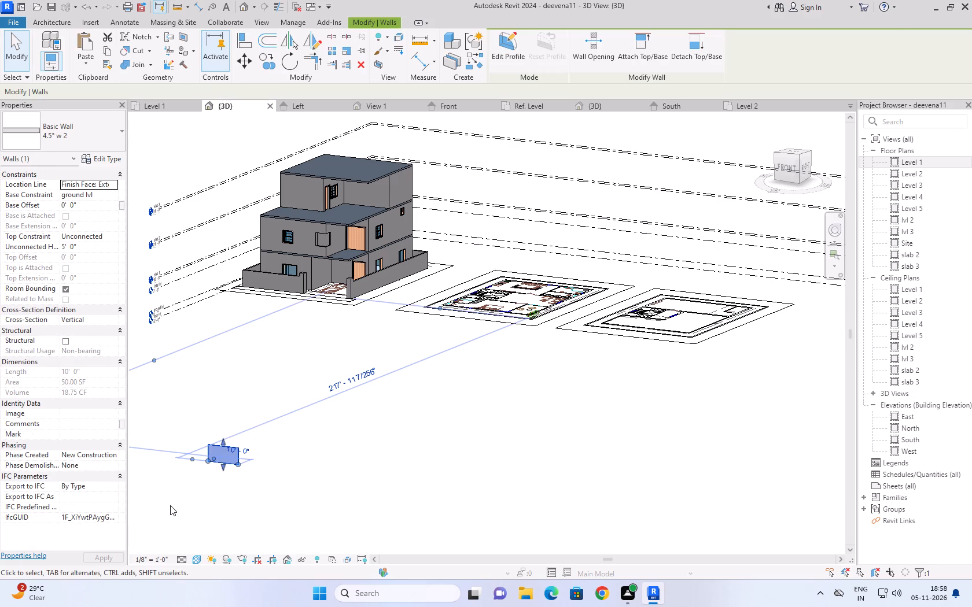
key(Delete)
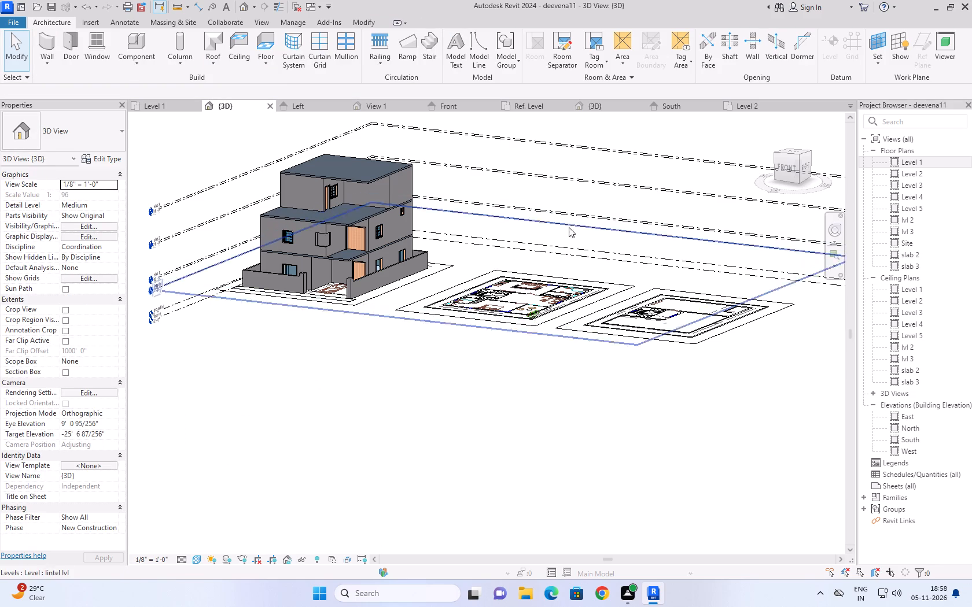
Orbit to a higher corner angle and examine the house's roof slabs and the two imported floor plans beside it.
middle_drag(403, 361, 348, 477)
scroll(348, 477, up, 2)
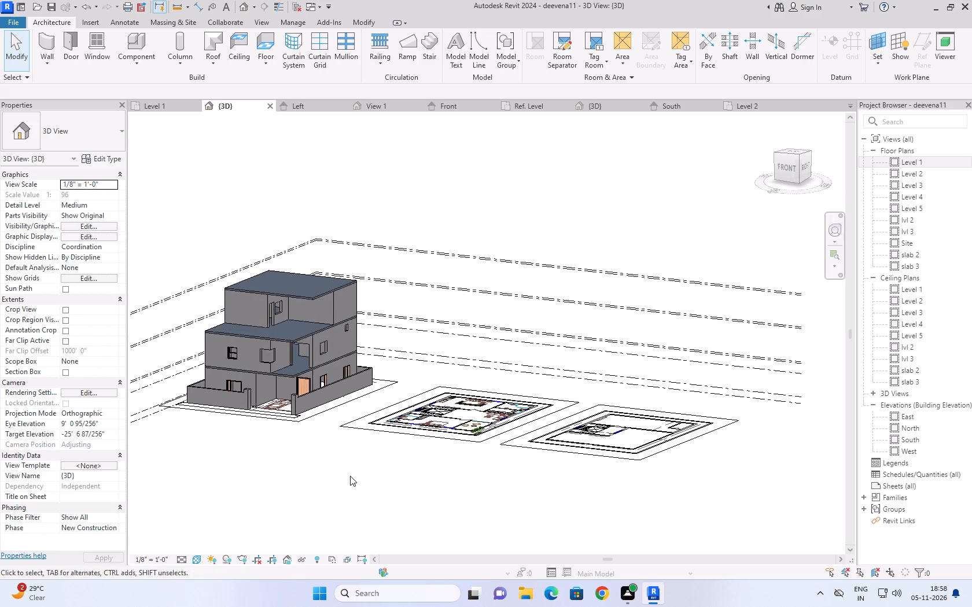
scroll(350, 476, up, 2)
scroll(361, 444, down, 3)
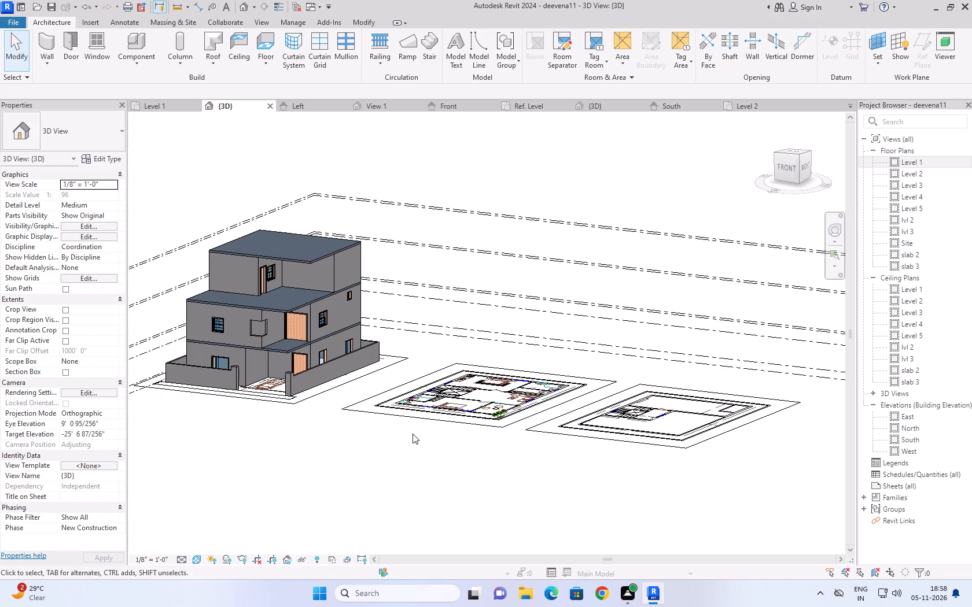
shift+middle_drag(404, 433, 403, 519)
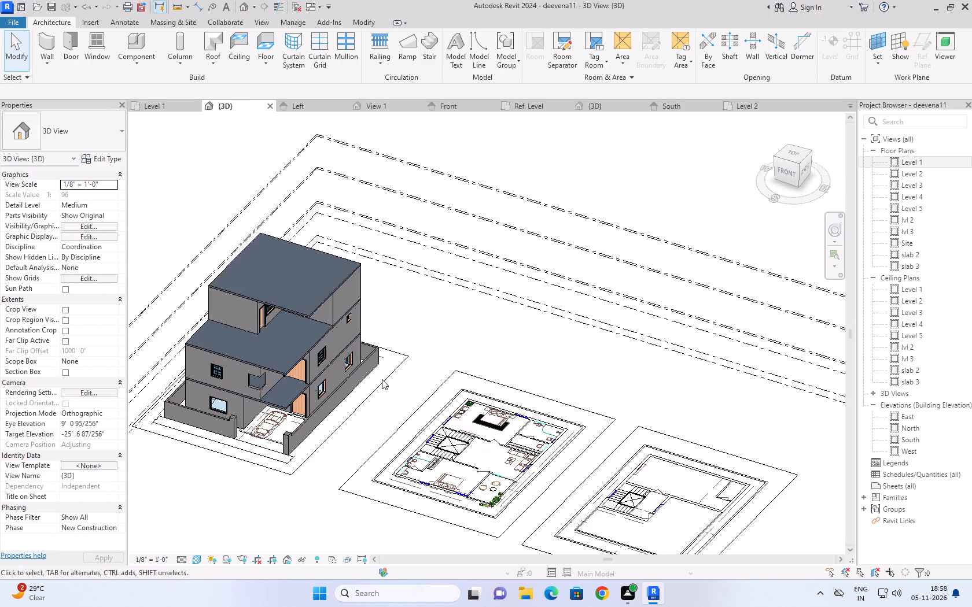
scroll(397, 332, down, 3)
middle_drag(444, 331, 413, 321)
scroll(413, 321, up, 2)
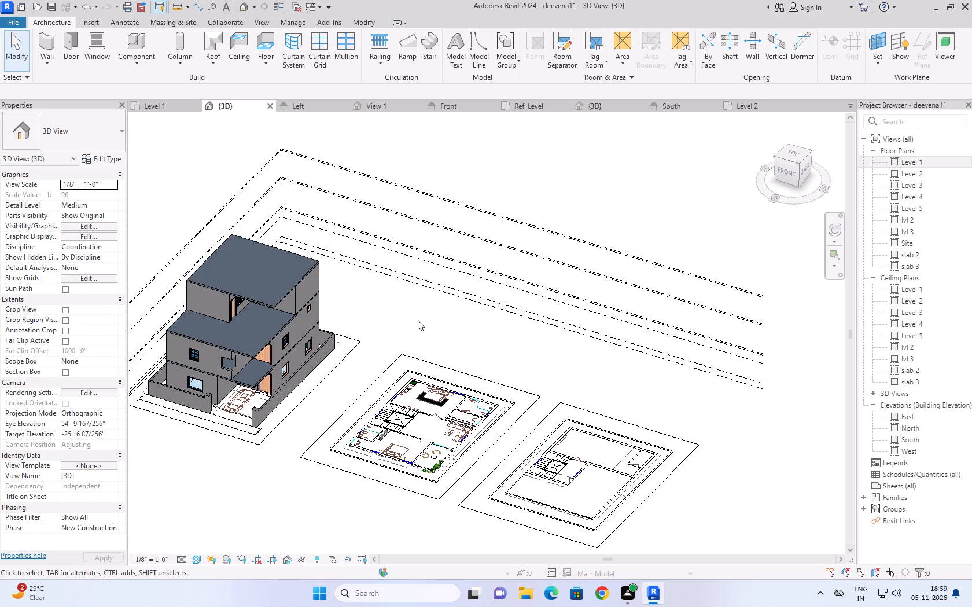
scroll(418, 320, down, 1)
middle_drag(421, 319, 424, 319)
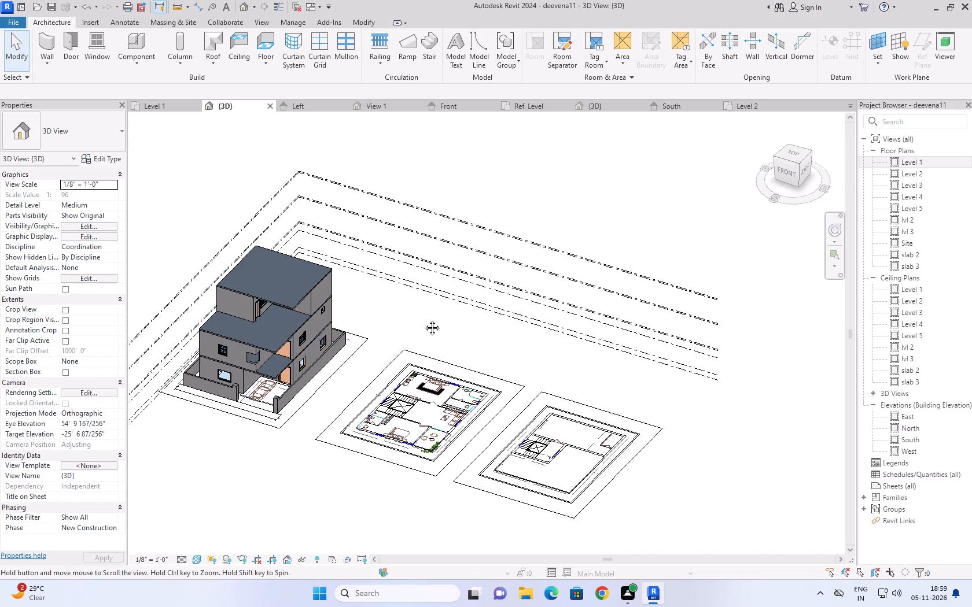
middle_drag(424, 319, 443, 322)
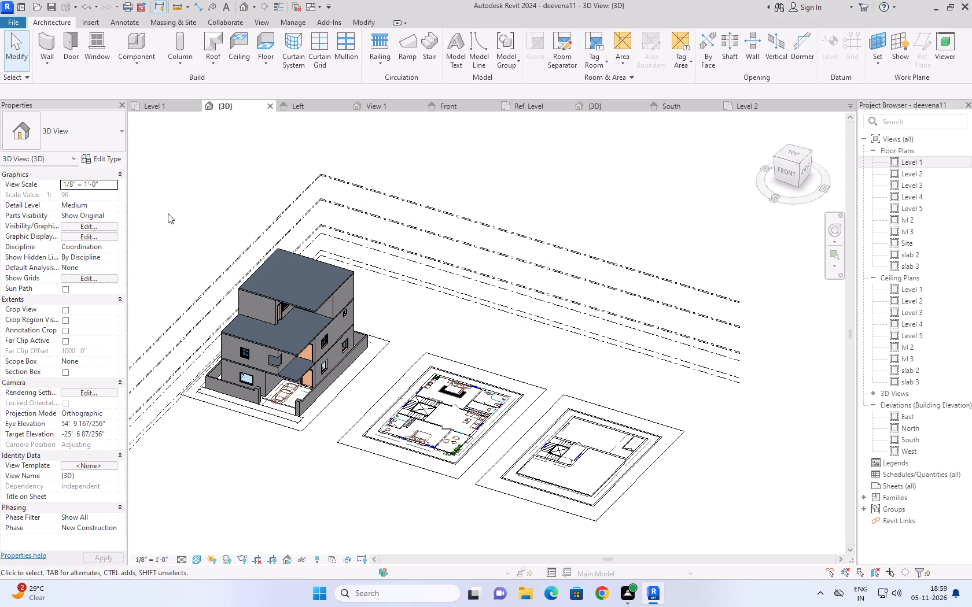
Check the house in the South elevation view and return to the {3D} view.
scroll(168, 213, up, 1)
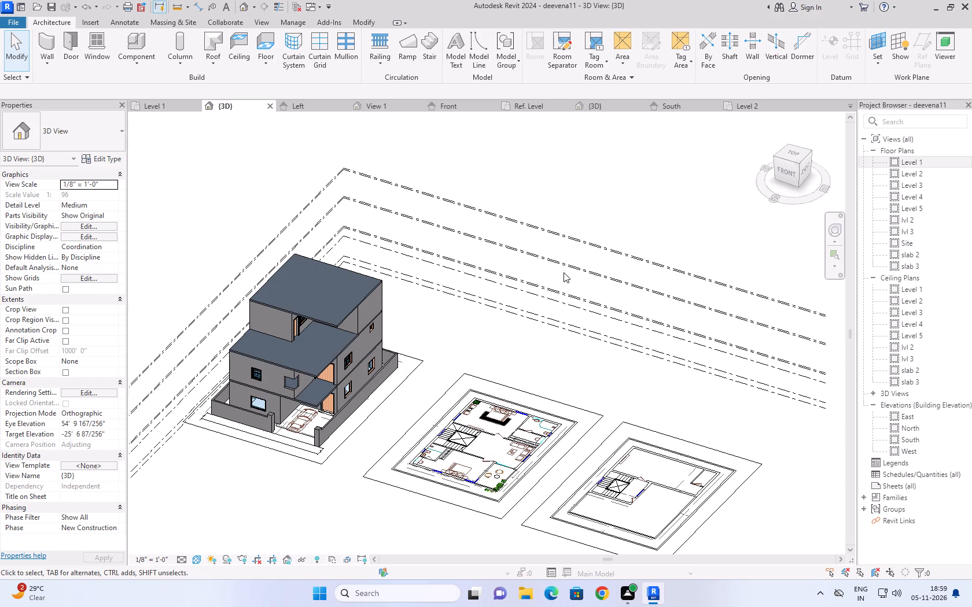
scroll(425, 298, up, 2)
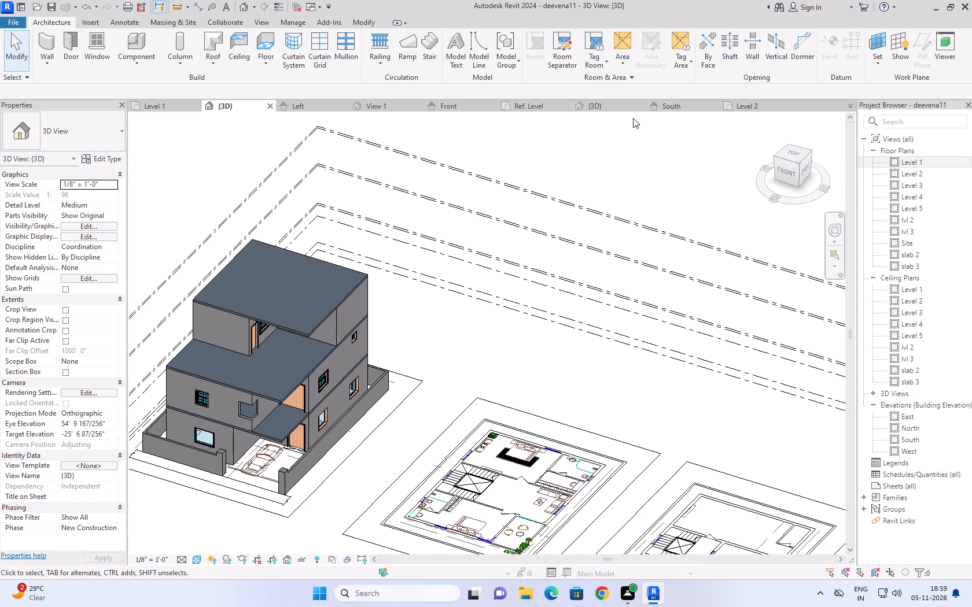
click(675, 103)
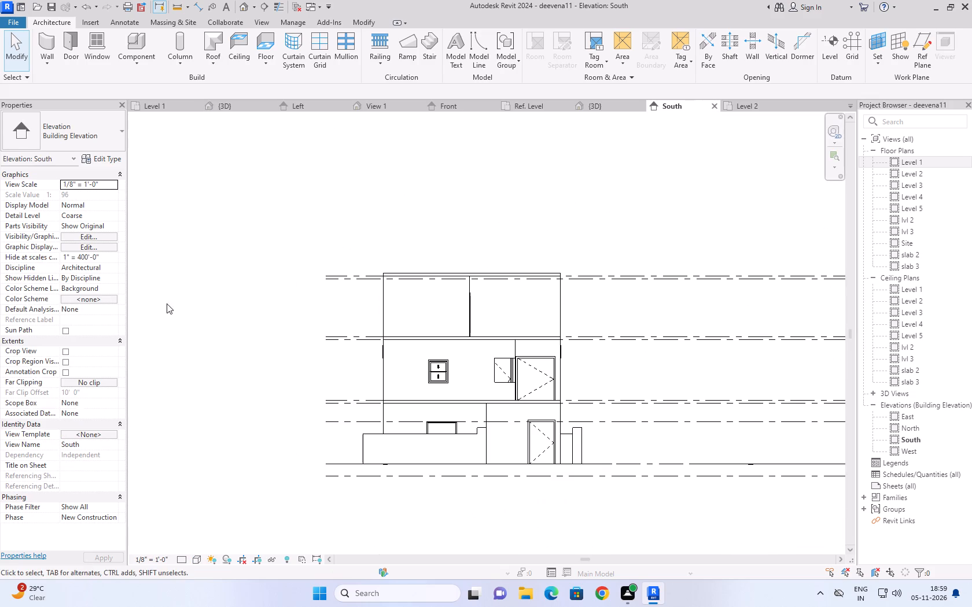
click(231, 107)
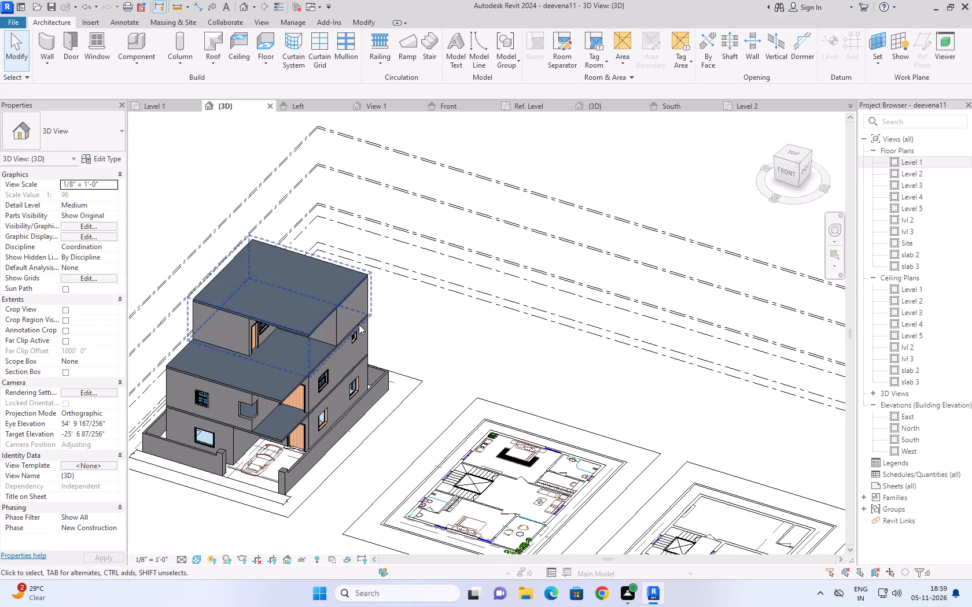
Orbit to a lower front corner angle and examine the whole house together with the two imported floor plans.
scroll(253, 524, down, 2)
scroll(406, 310, down, 1)
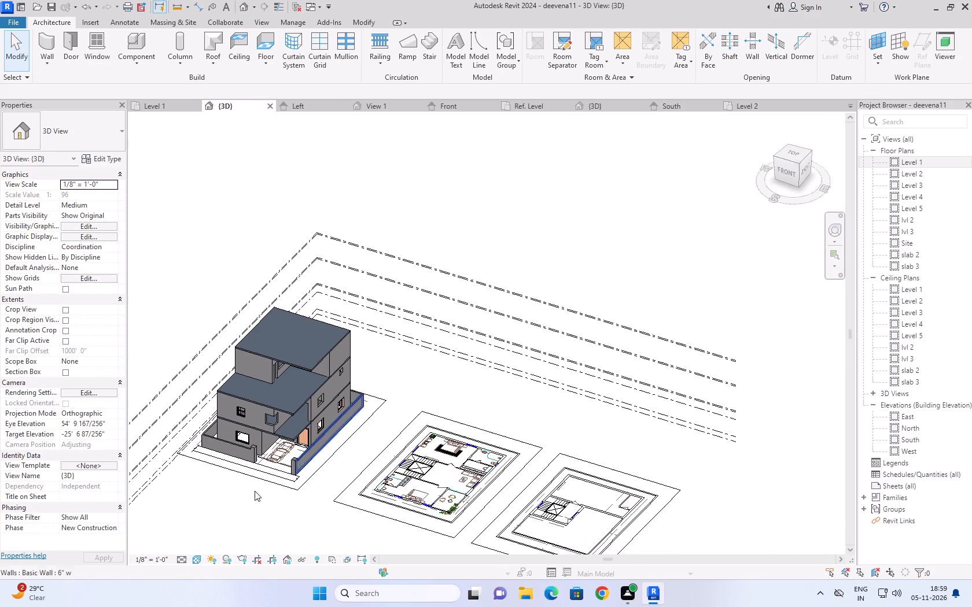
shift+middle_drag(262, 524, 234, 487)
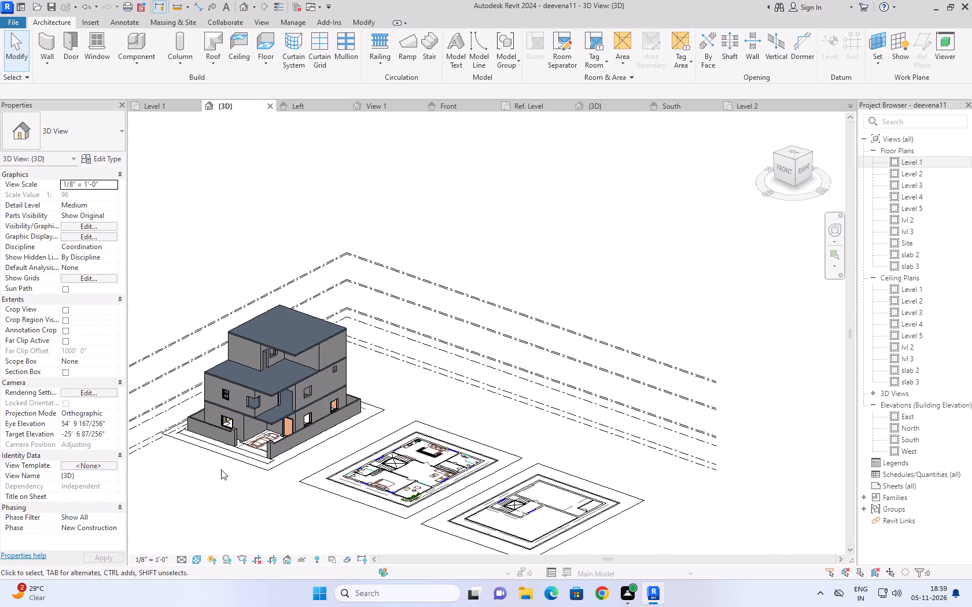
scroll(212, 462, up, 2)
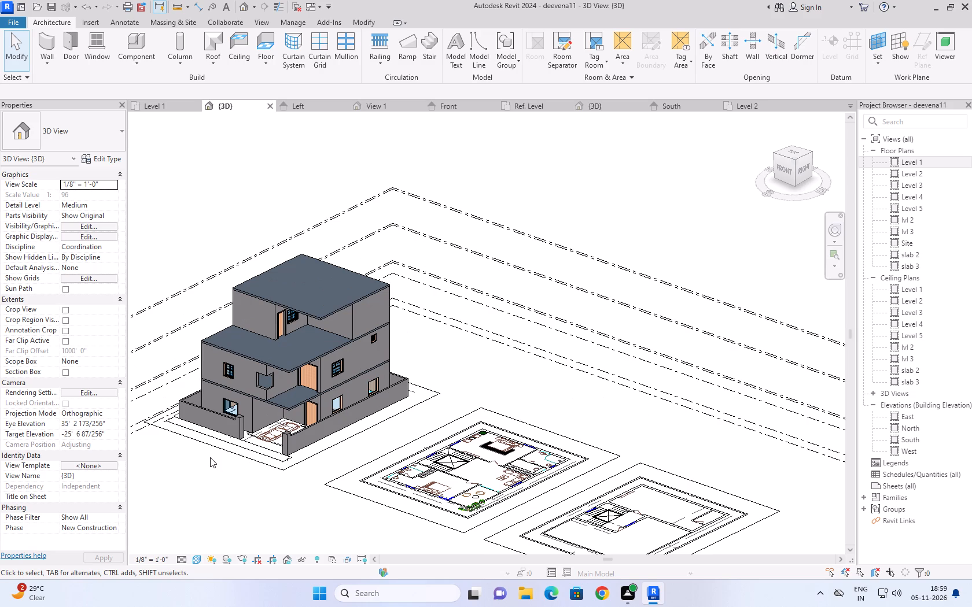
scroll(228, 488, up, 2)
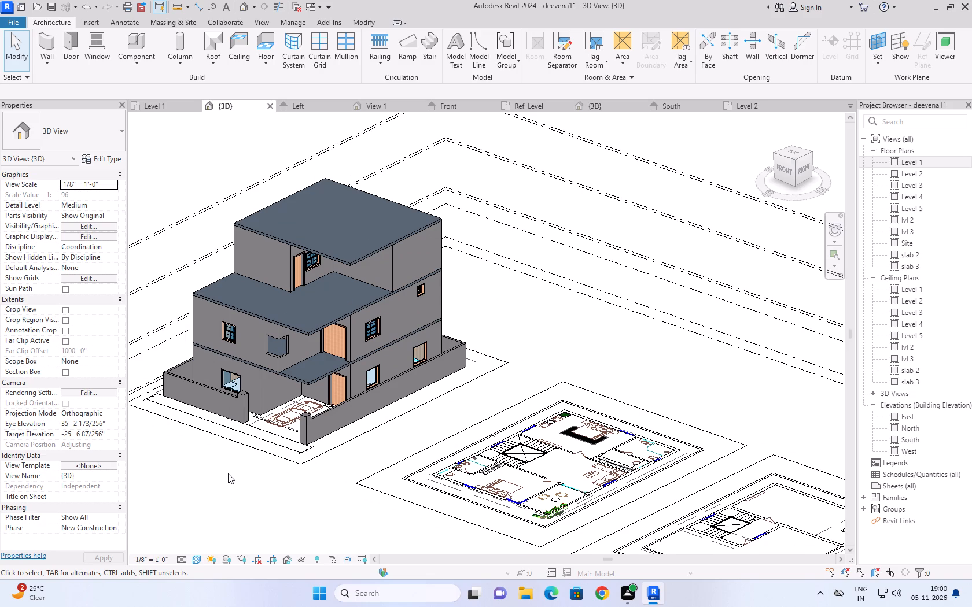
scroll(315, 424, down, 1)
scroll(223, 502, down, 2)
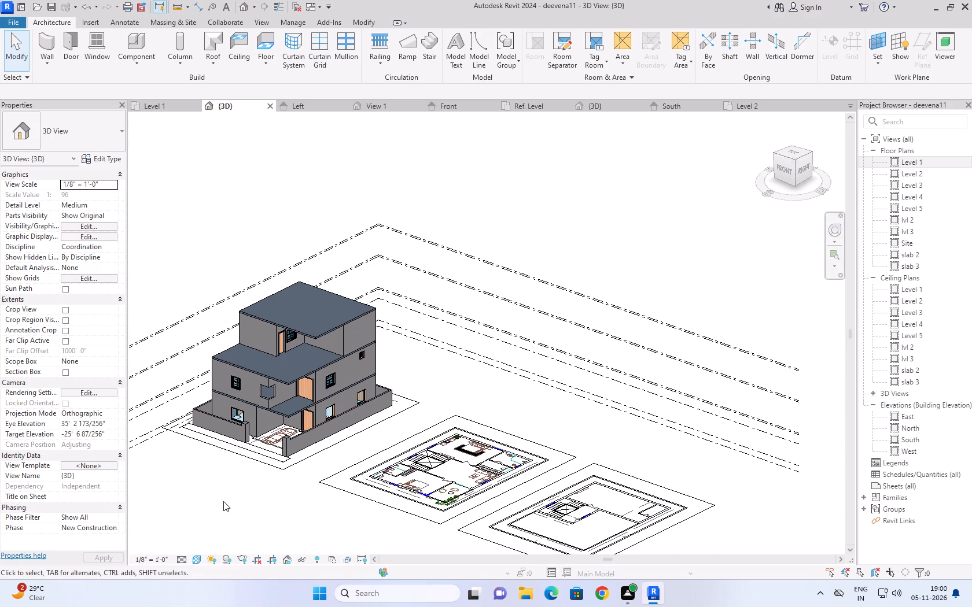
middle_drag(230, 488, 267, 460)
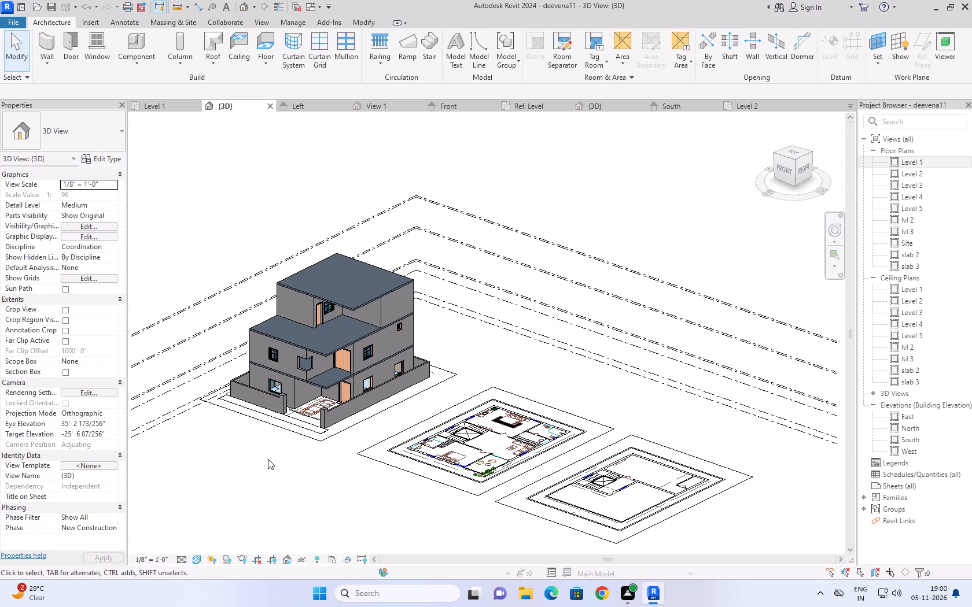
scroll(268, 459, down, 2)
middle_drag(338, 509, 332, 455)
scroll(338, 509, down, 1)
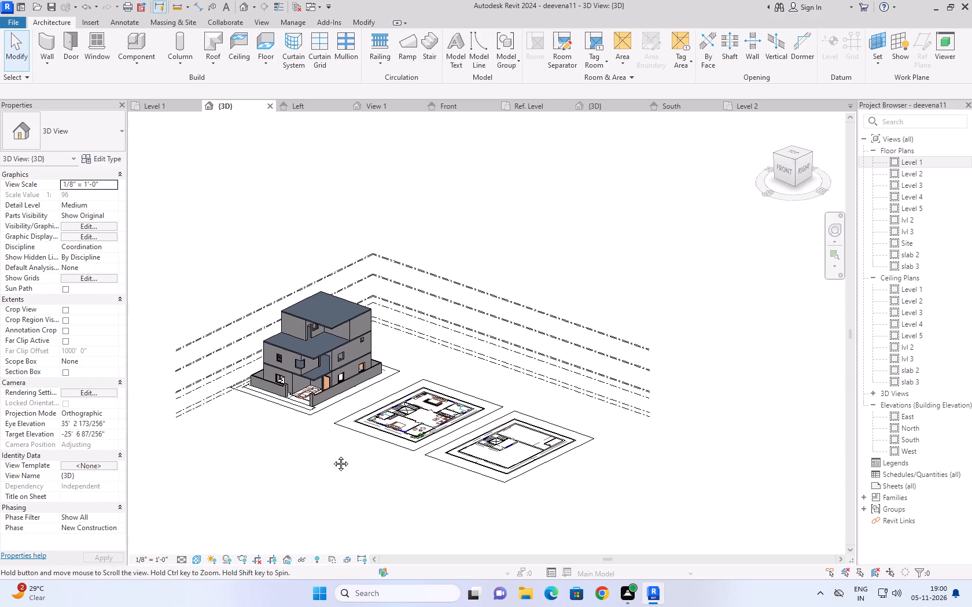
middle_drag(332, 455, 332, 453)
scroll(292, 486, up, 1)
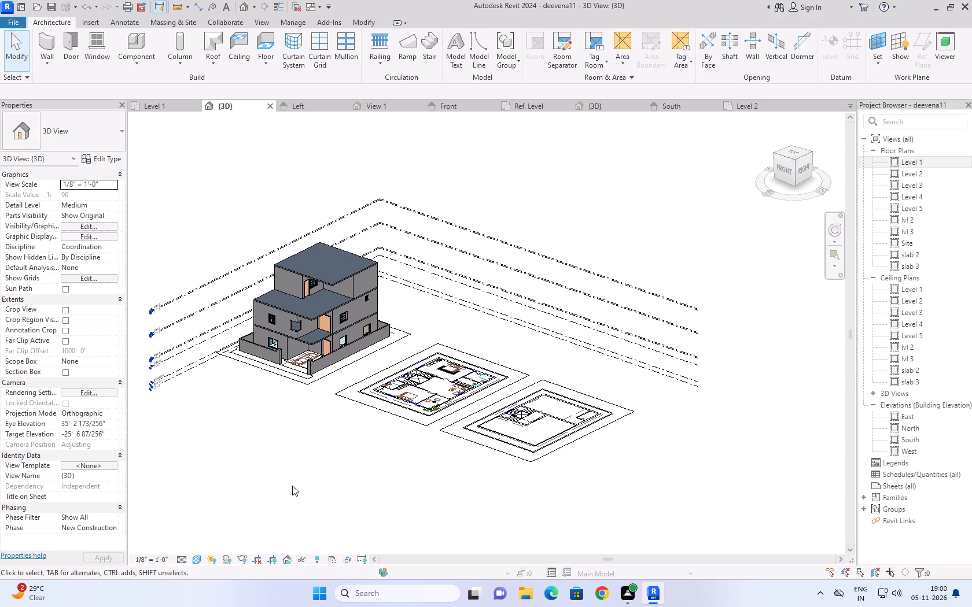
scroll(306, 467, down, 1)
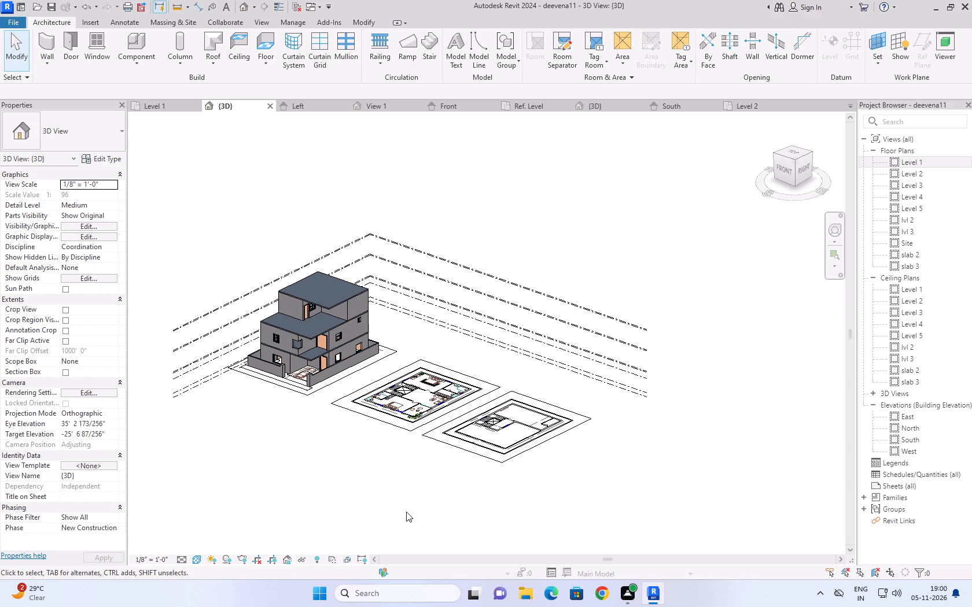
middle_drag(470, 510, 408, 416)
scroll(439, 414, down, 2)
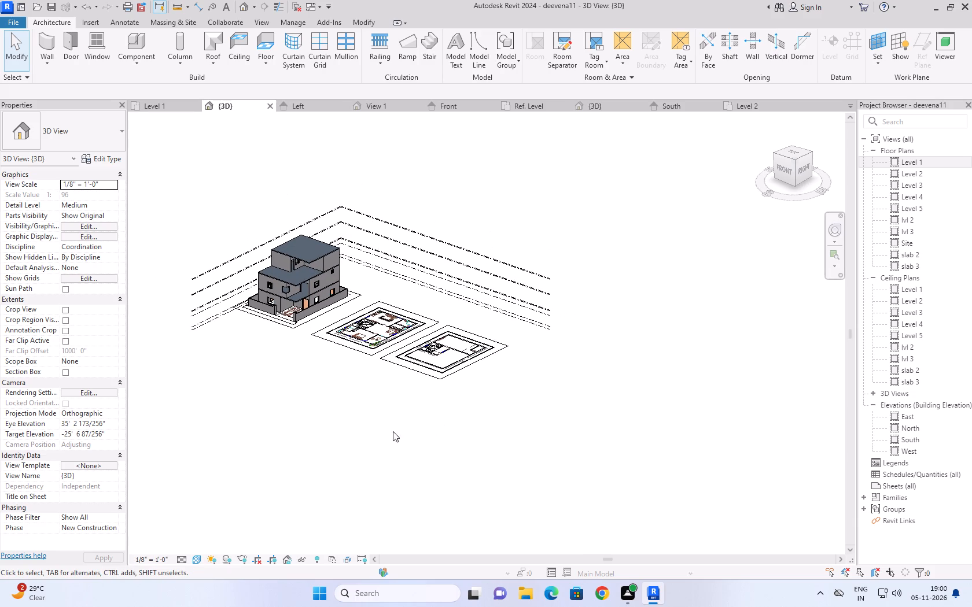
middle_drag(388, 434, 393, 396)
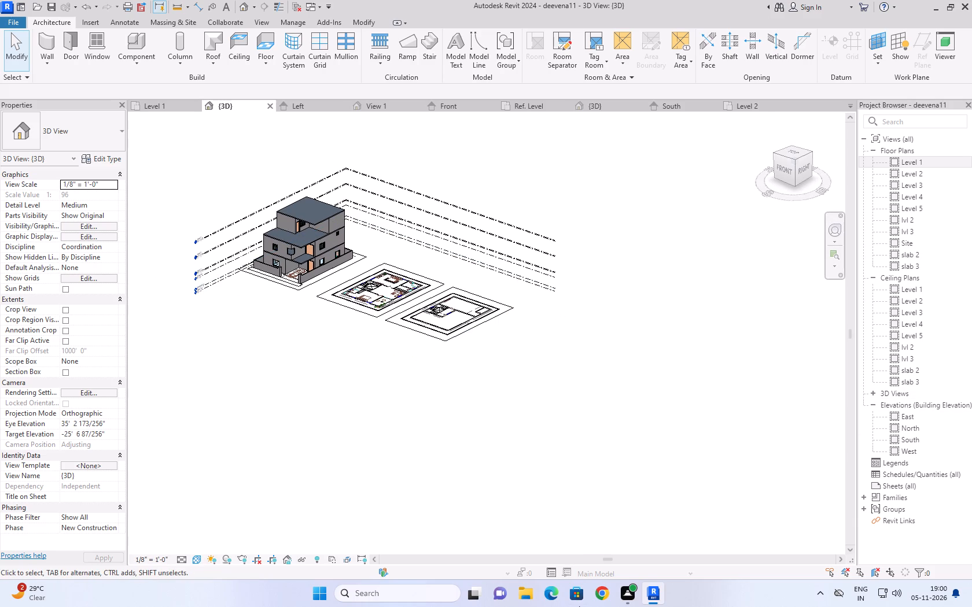
Orbit down towards ground level, then slightly up, and examine the house's storeys, openings and slabs from the front corner.
shift+middle_drag(516, 486, 498, 437)
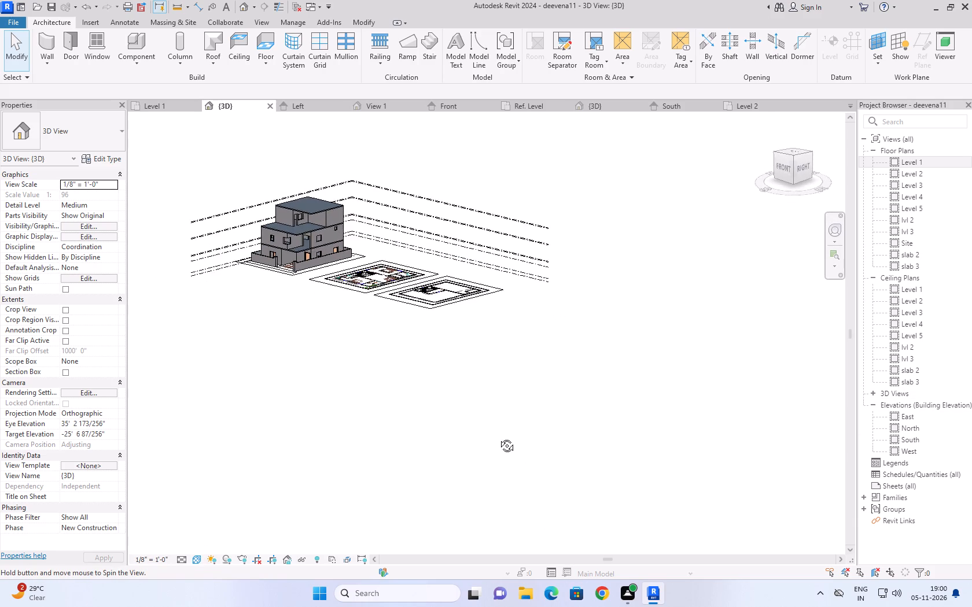
shift+middle_drag(498, 437, 477, 420)
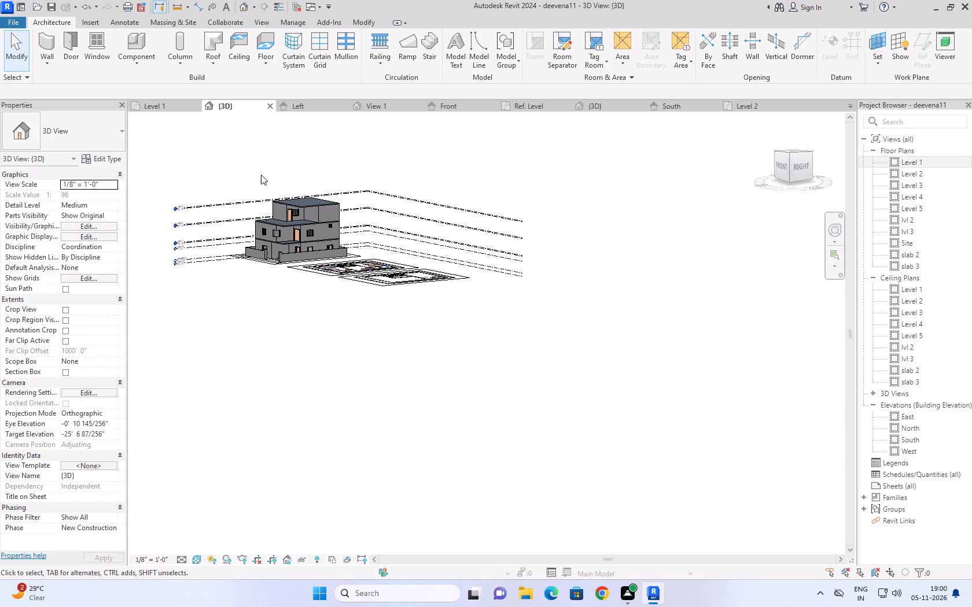
scroll(238, 165, up, 2)
scroll(258, 207, up, 1)
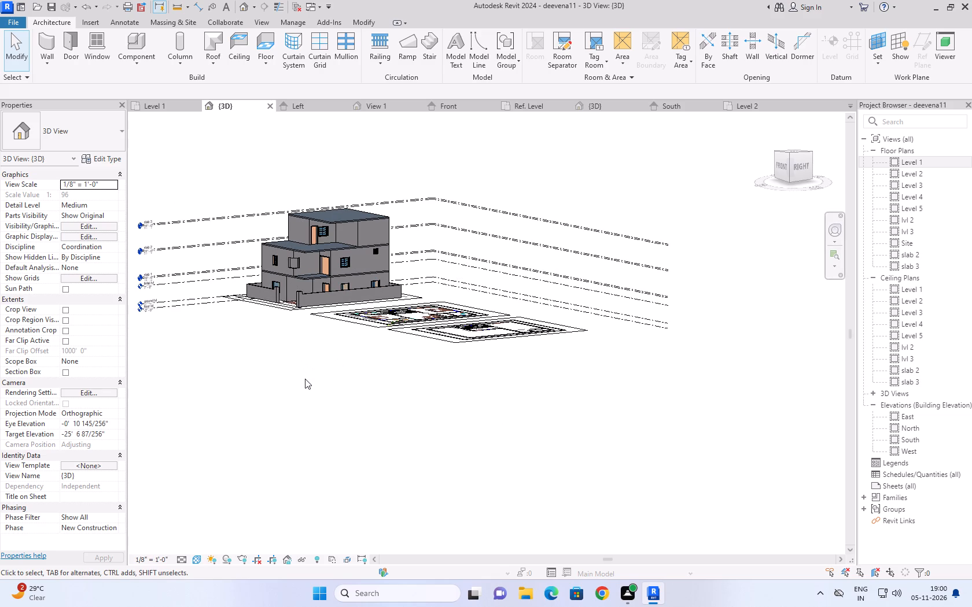
shift+middle_drag(292, 397, 332, 436)
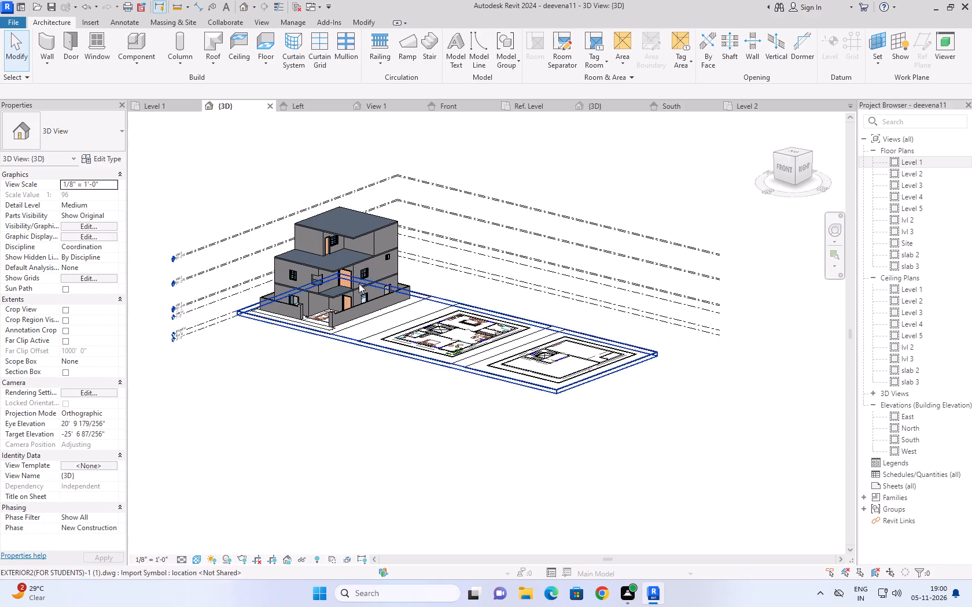
scroll(315, 153, up, 3)
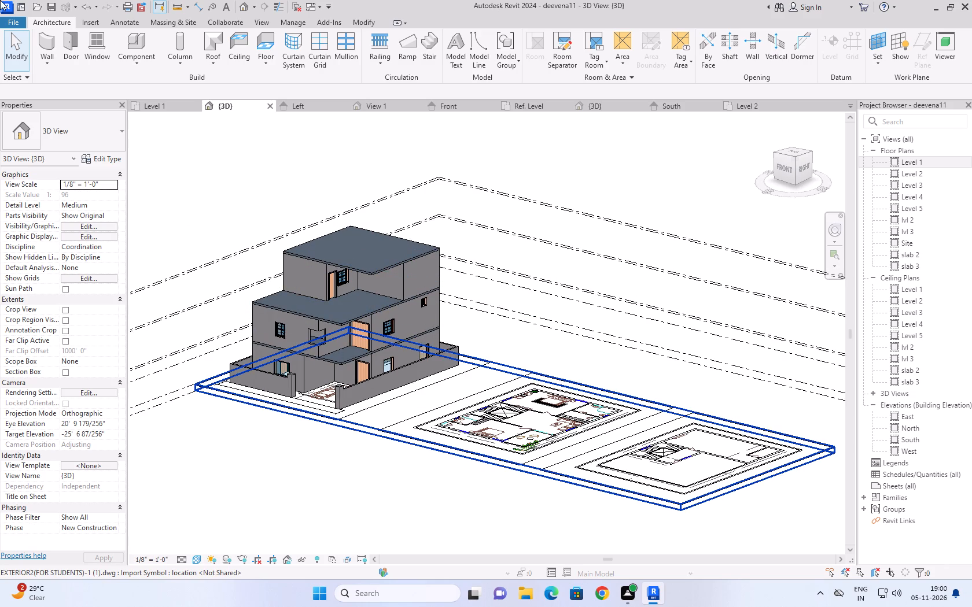
scroll(518, 134, up, 2)
middle_drag(283, 184, 354, 162)
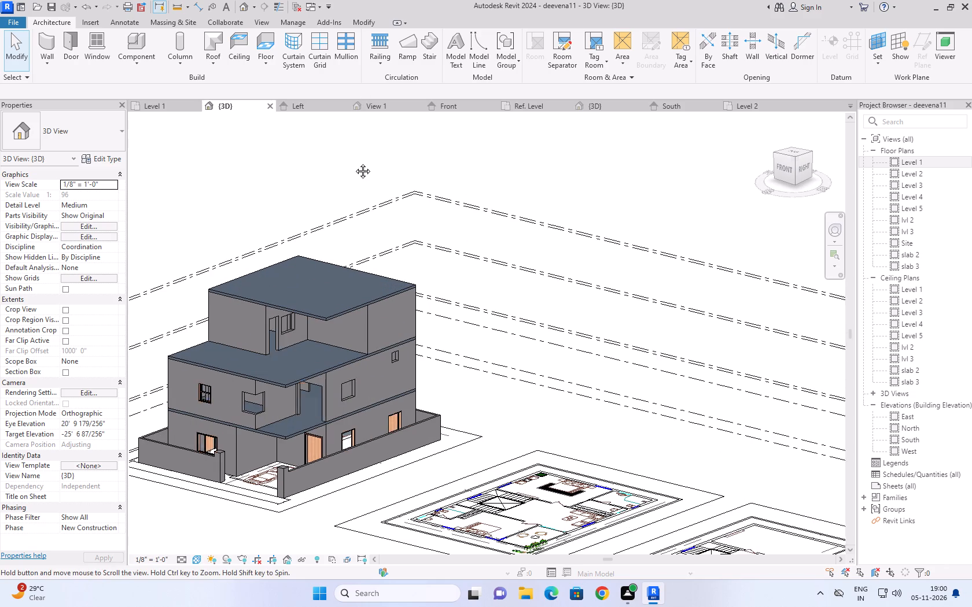
middle_drag(354, 162, 365, 158)
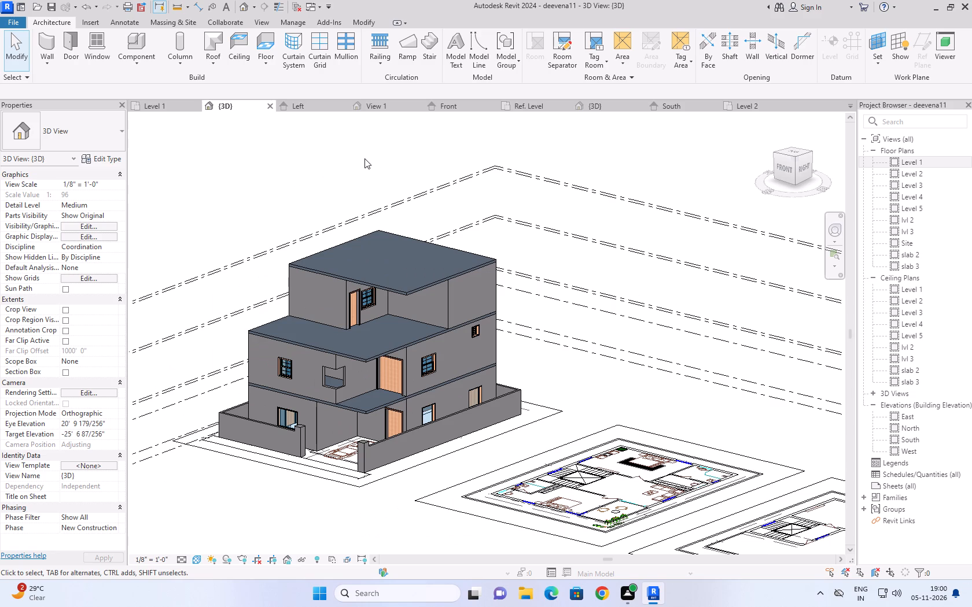
Inspect the top-storey and middle-storey model groups of the house by selecting each in turn.
click(297, 256)
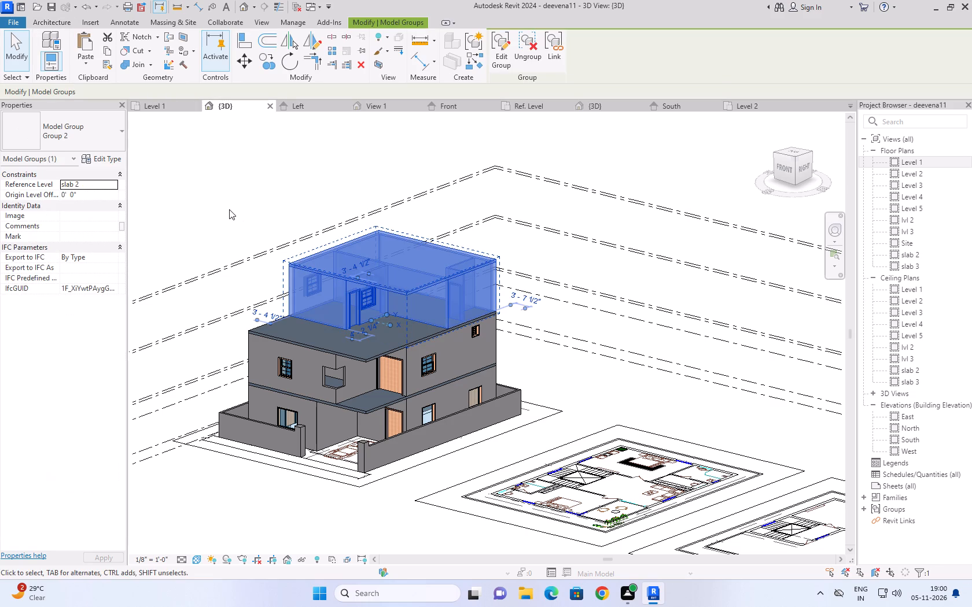
click(229, 209)
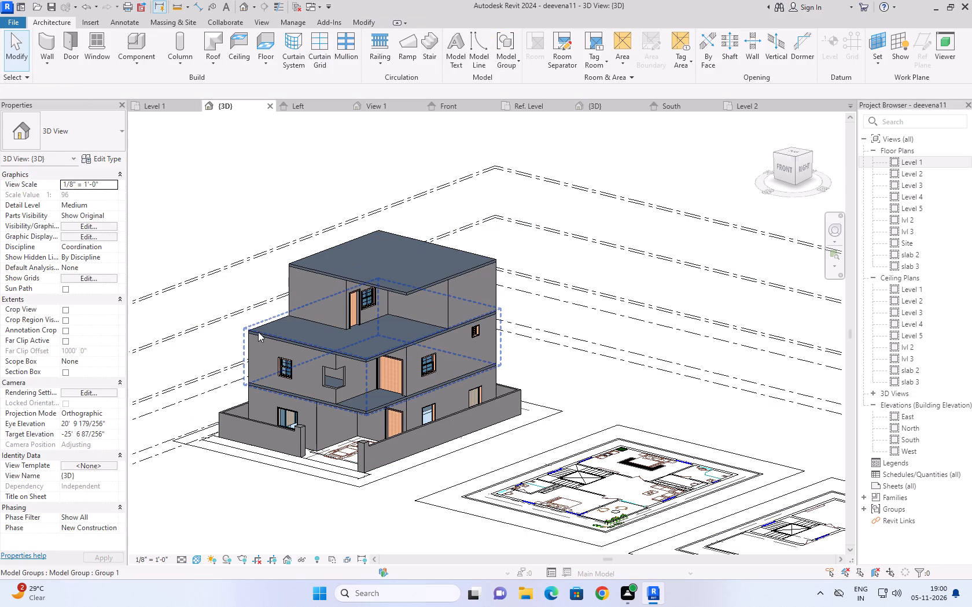
click(257, 332)
click(186, 217)
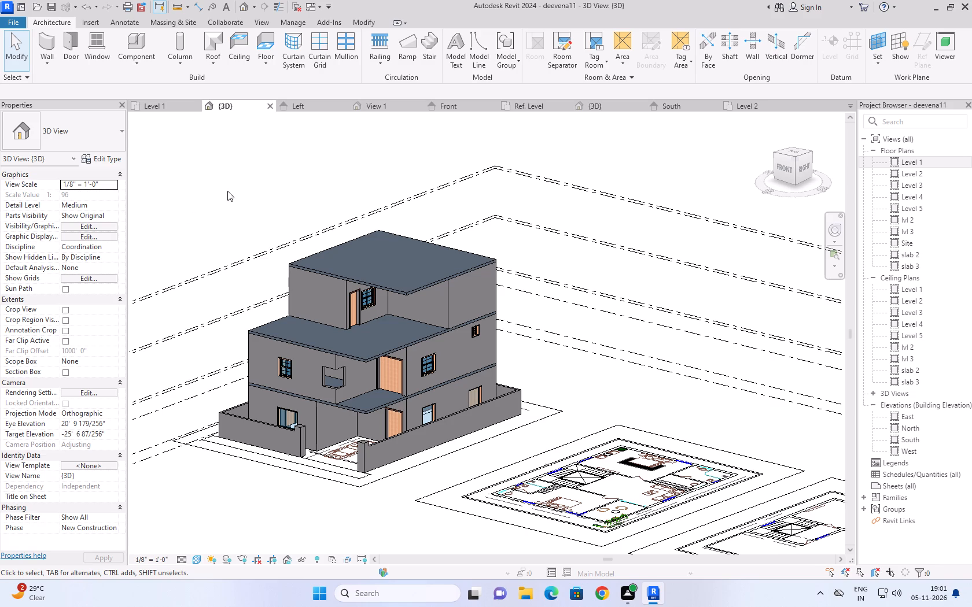
Examine the house's entrance side and compound wall up close, and select the imported EXTERIOR2 DWG to inspect it.
scroll(228, 190, down, 2)
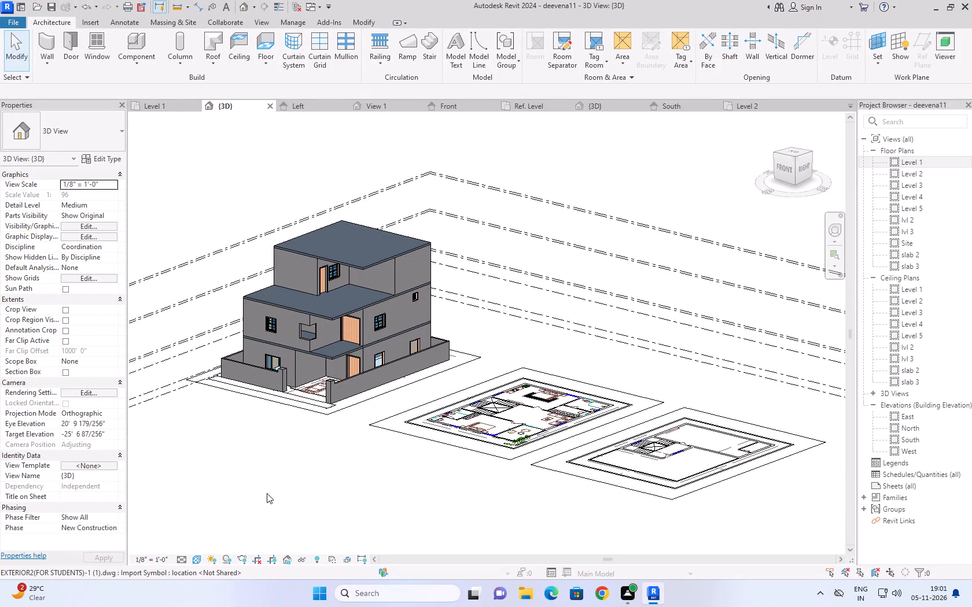
scroll(277, 461, up, 2)
scroll(254, 420, up, 2)
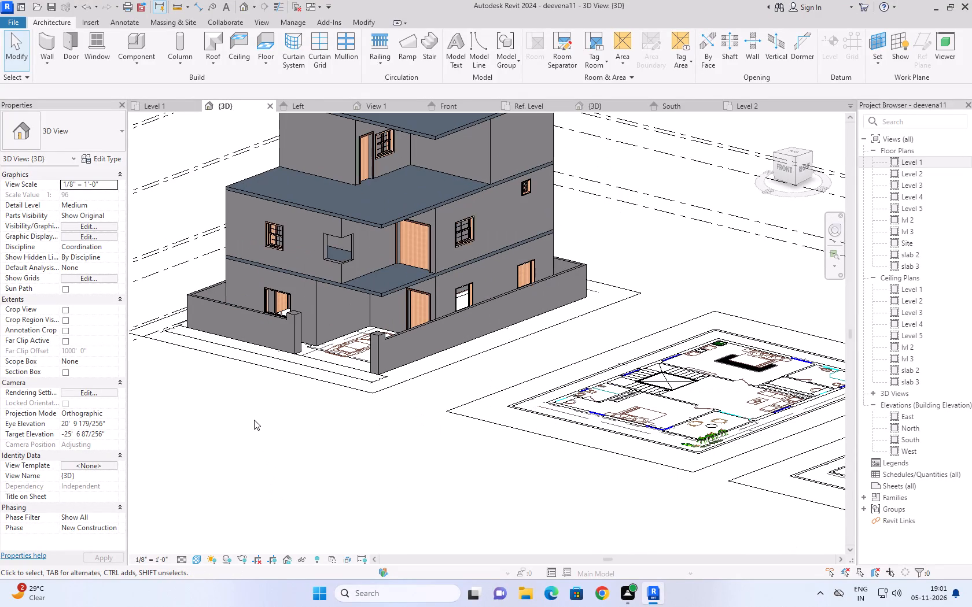
middle_drag(245, 431, 223, 458)
scroll(223, 458, up, 1)
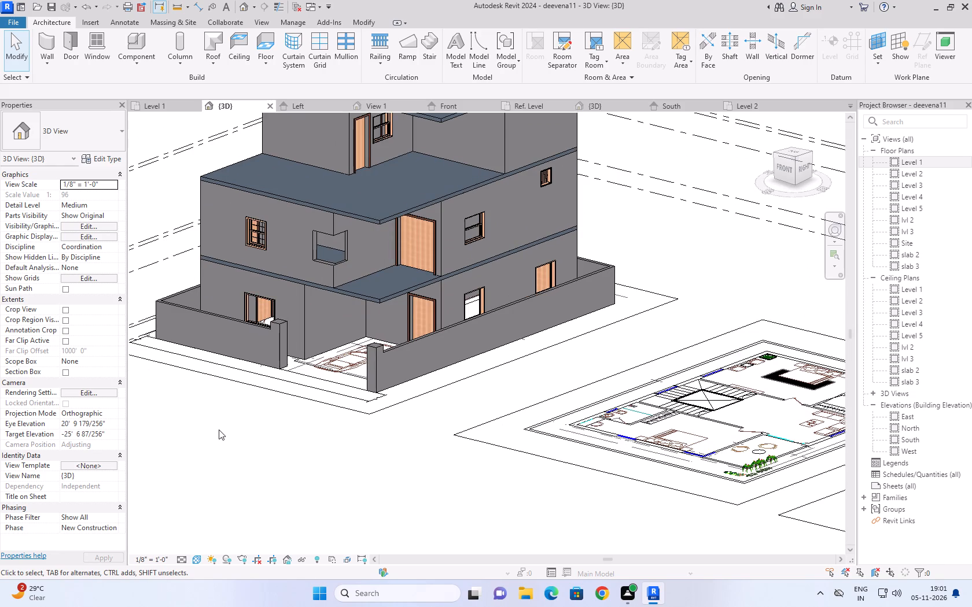
scroll(219, 428, down, 2)
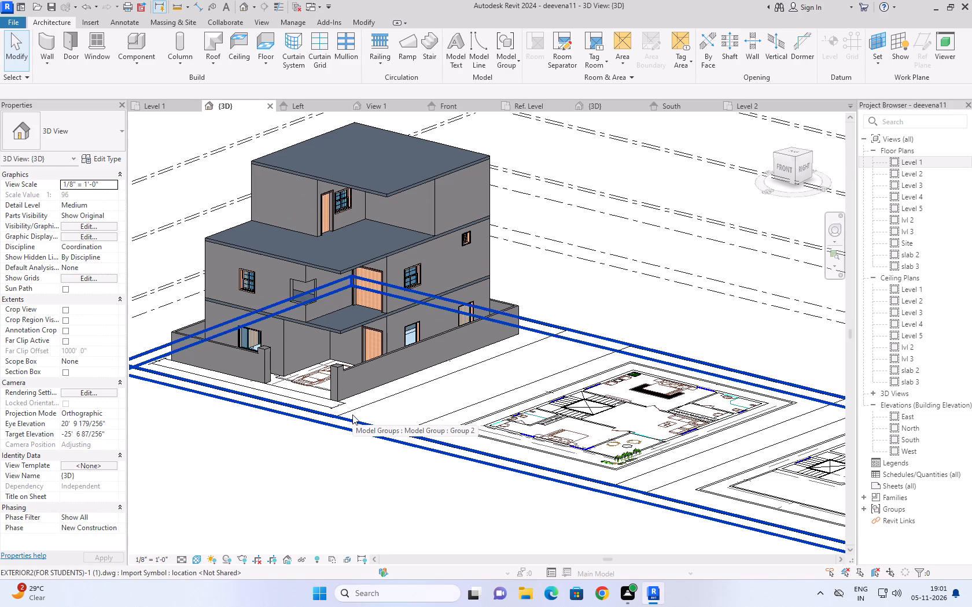
click(352, 414)
click(274, 436)
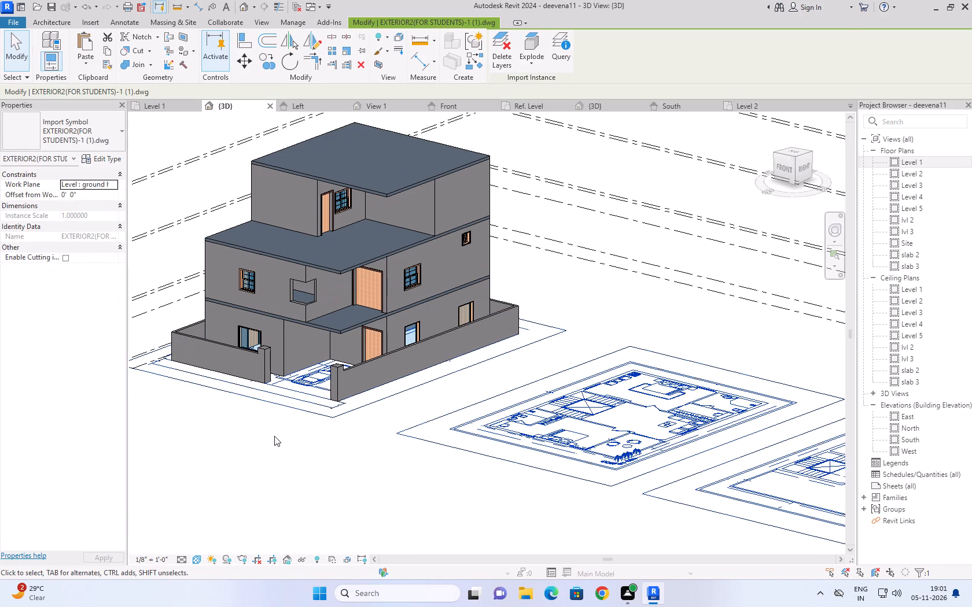
Orbit to a higher corner angle and examine the car porch, facade openings and roof slabs, then the whole site.
scroll(274, 436, down, 2)
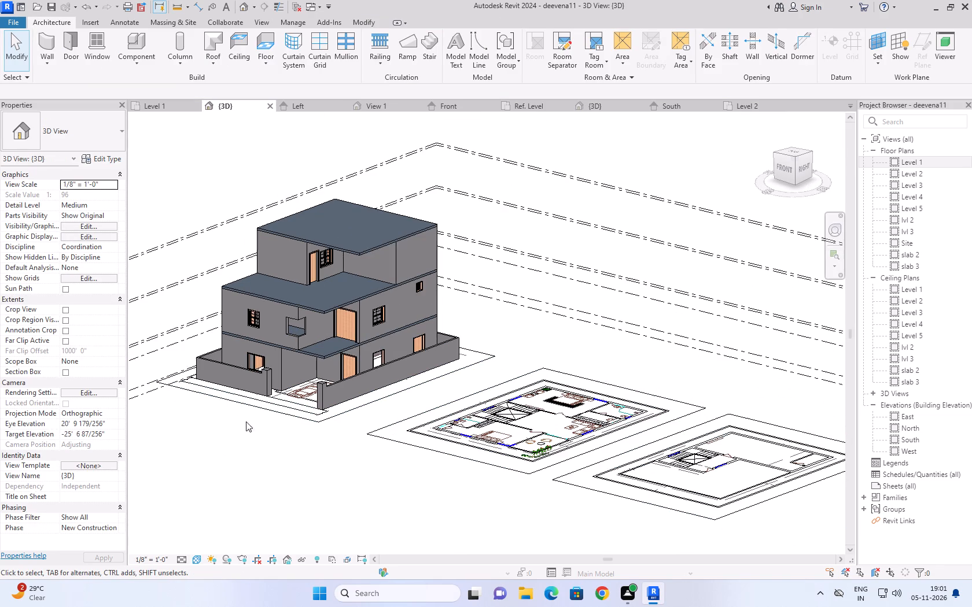
scroll(231, 414, up, 4)
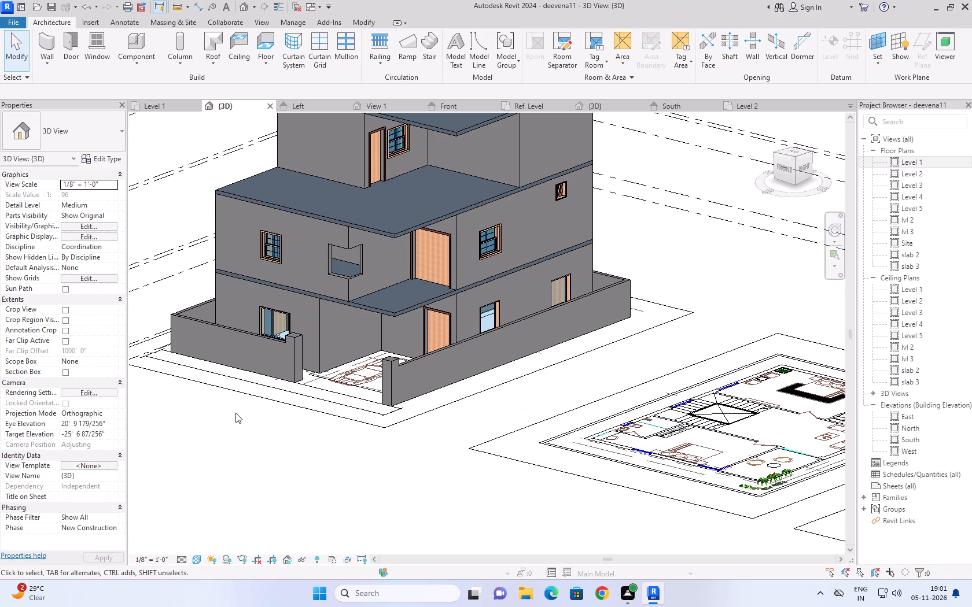
shift+middle_drag(235, 413, 240, 490)
scroll(246, 481, up, 1)
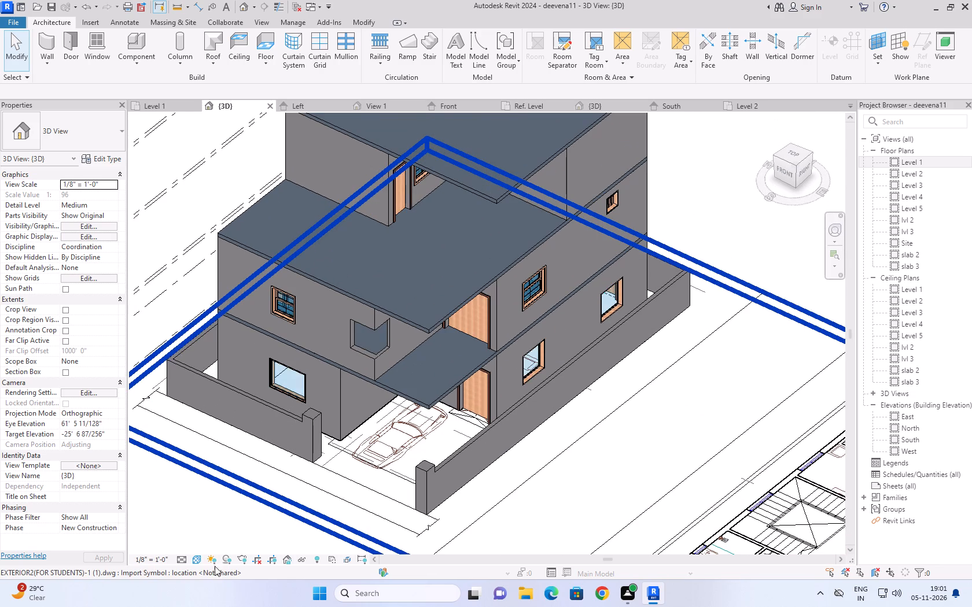
scroll(215, 516, down, 3)
middle_drag(192, 512, 209, 462)
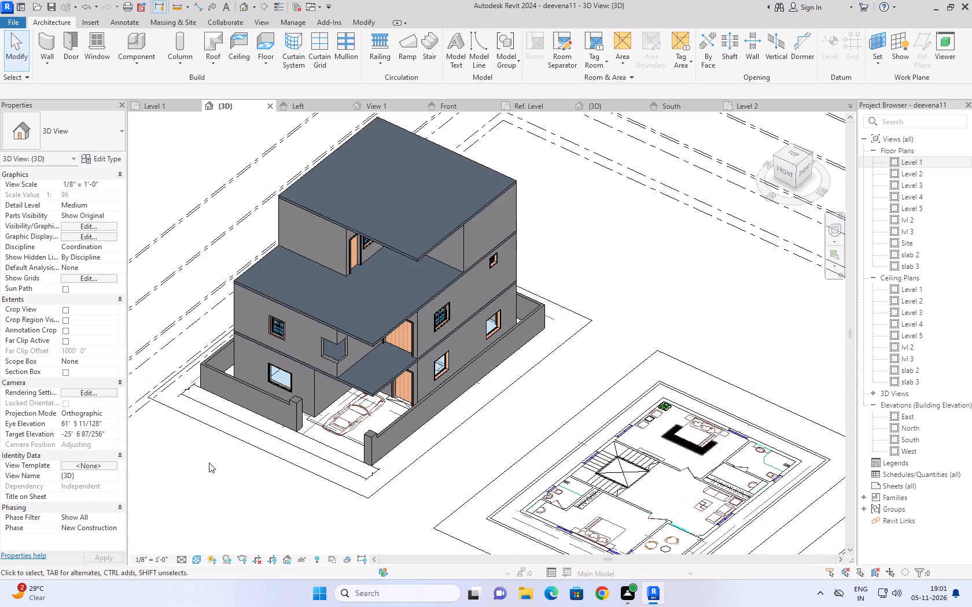
scroll(209, 462, down, 8)
middle_drag(208, 474, 218, 438)
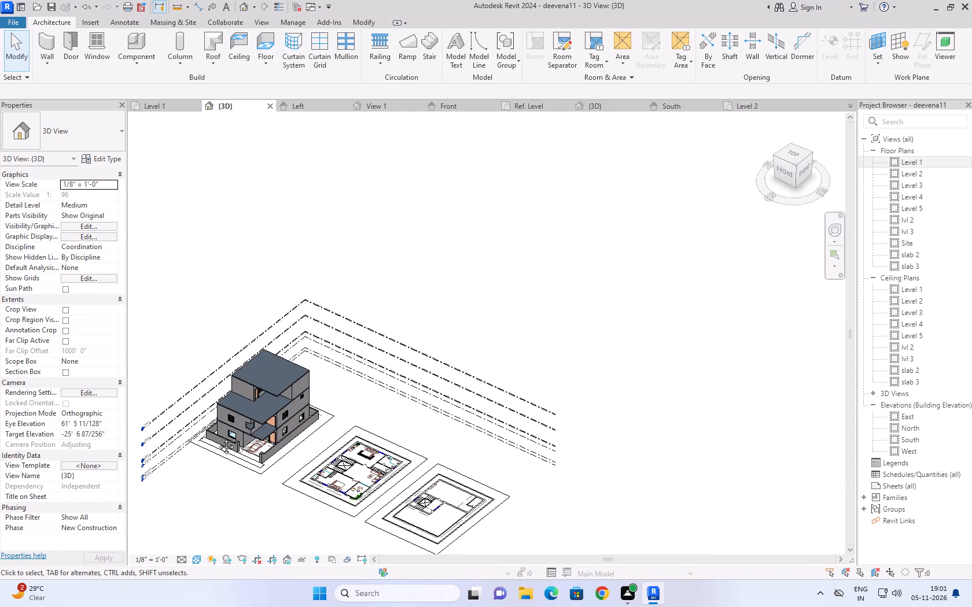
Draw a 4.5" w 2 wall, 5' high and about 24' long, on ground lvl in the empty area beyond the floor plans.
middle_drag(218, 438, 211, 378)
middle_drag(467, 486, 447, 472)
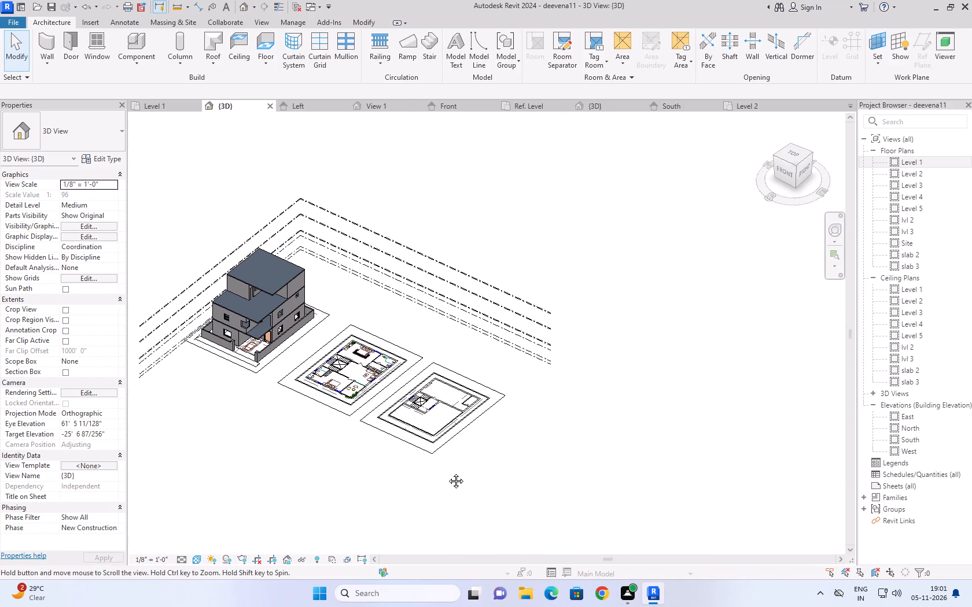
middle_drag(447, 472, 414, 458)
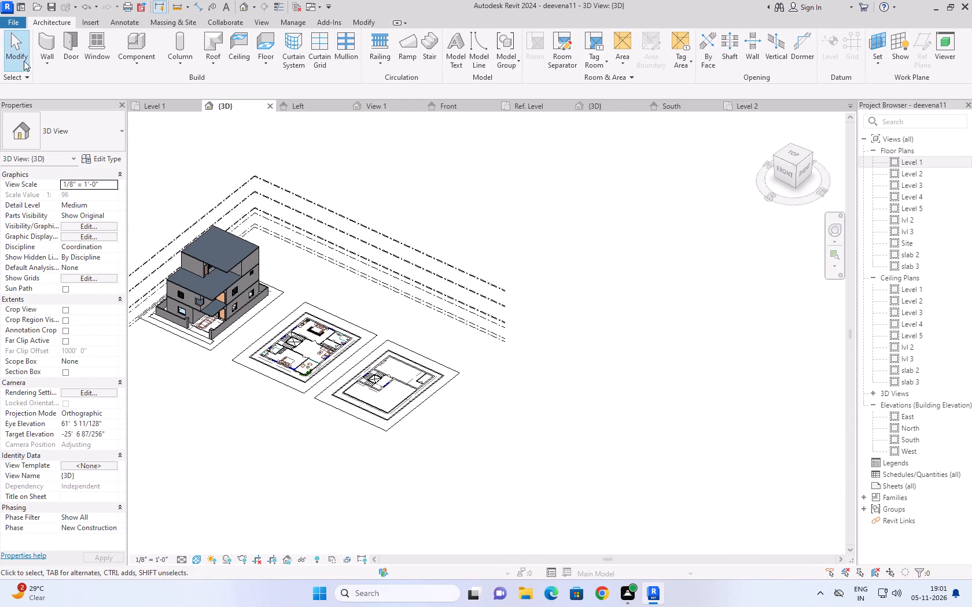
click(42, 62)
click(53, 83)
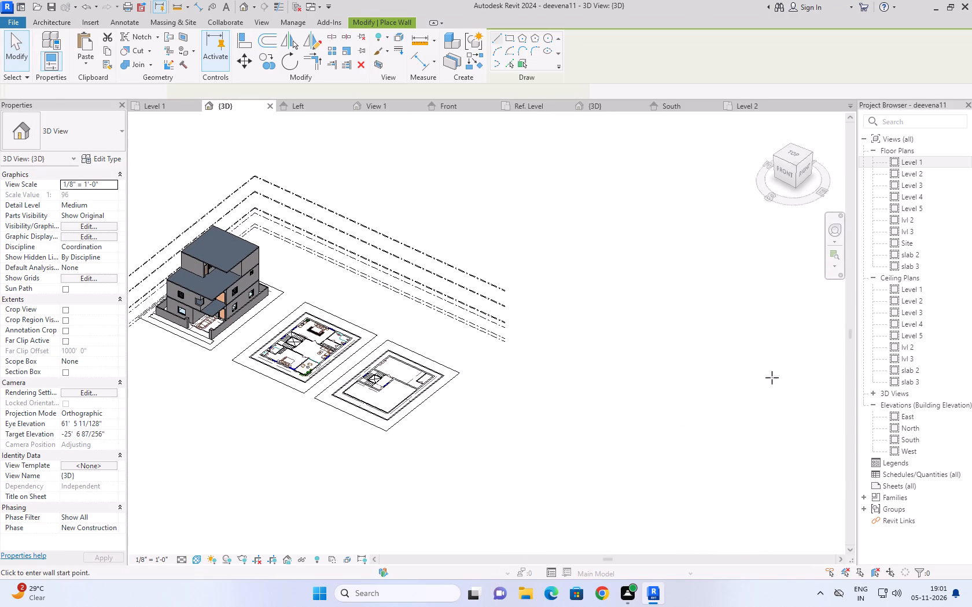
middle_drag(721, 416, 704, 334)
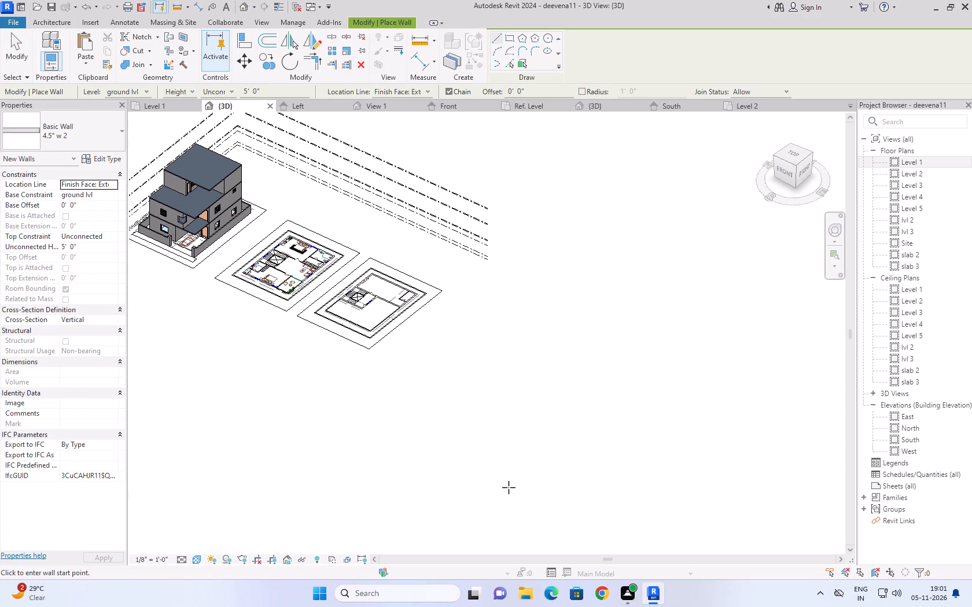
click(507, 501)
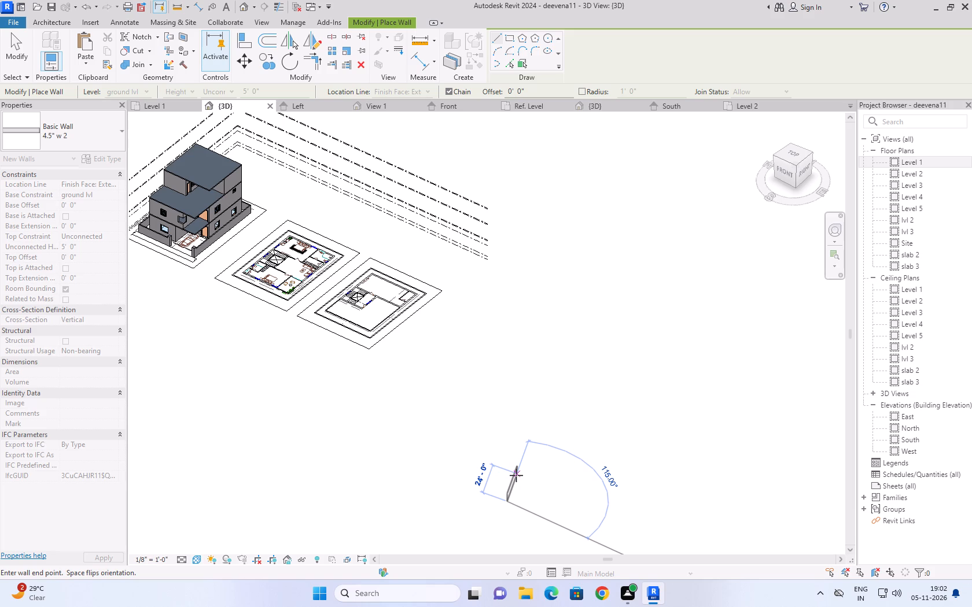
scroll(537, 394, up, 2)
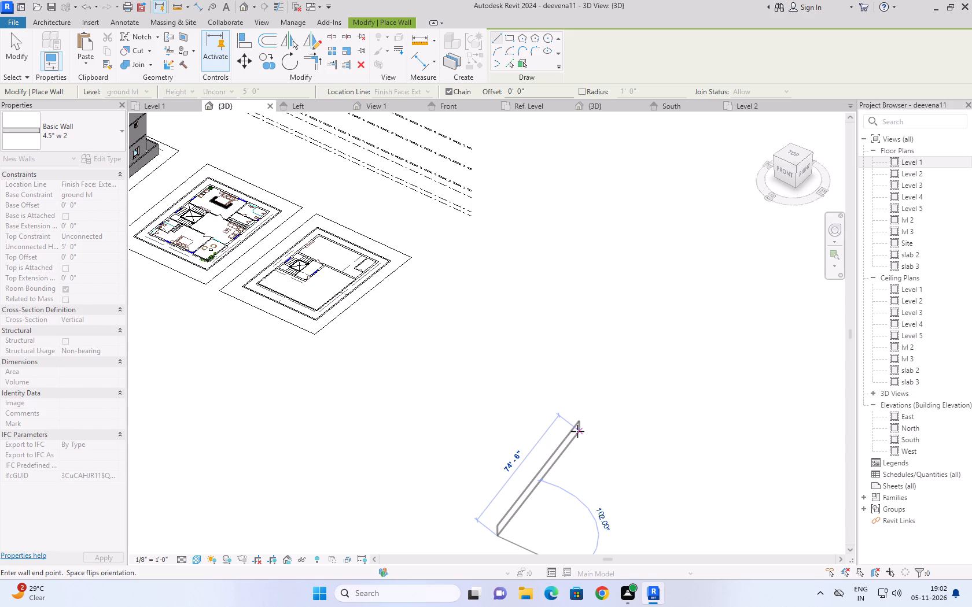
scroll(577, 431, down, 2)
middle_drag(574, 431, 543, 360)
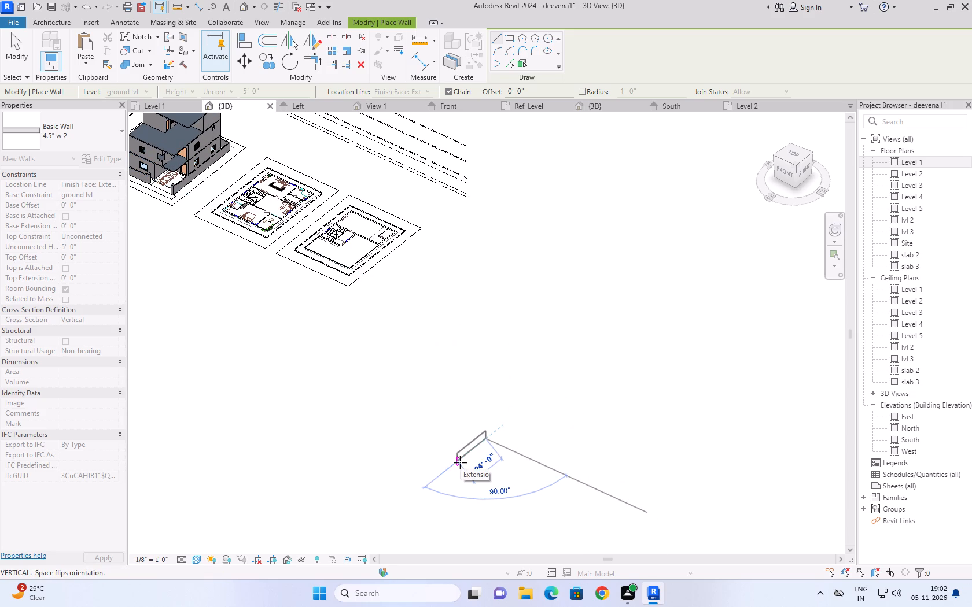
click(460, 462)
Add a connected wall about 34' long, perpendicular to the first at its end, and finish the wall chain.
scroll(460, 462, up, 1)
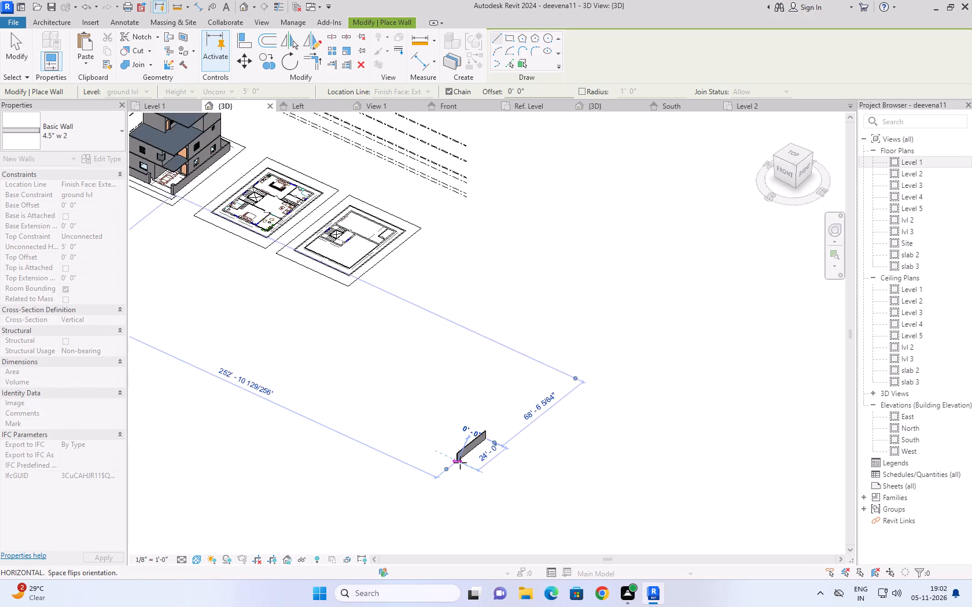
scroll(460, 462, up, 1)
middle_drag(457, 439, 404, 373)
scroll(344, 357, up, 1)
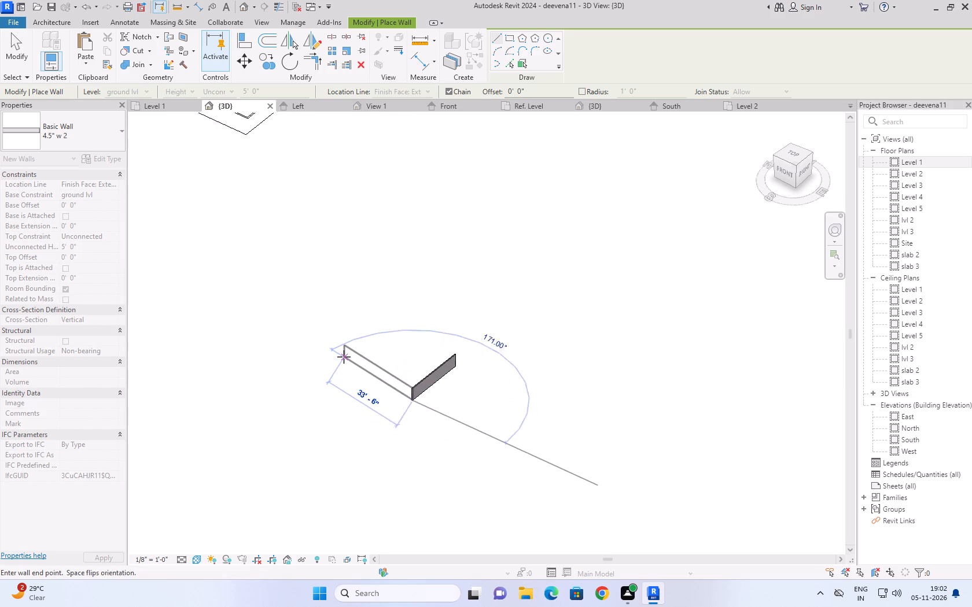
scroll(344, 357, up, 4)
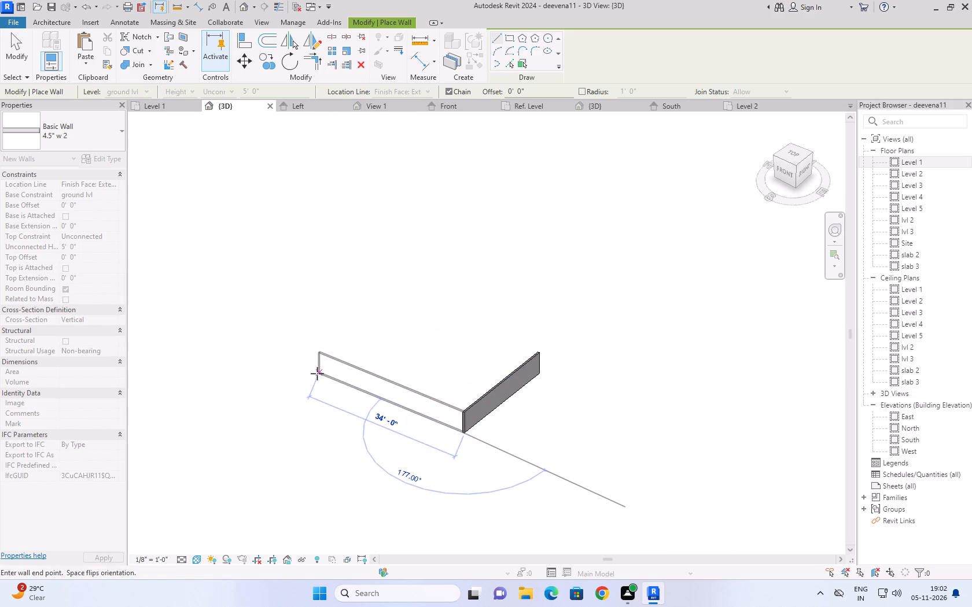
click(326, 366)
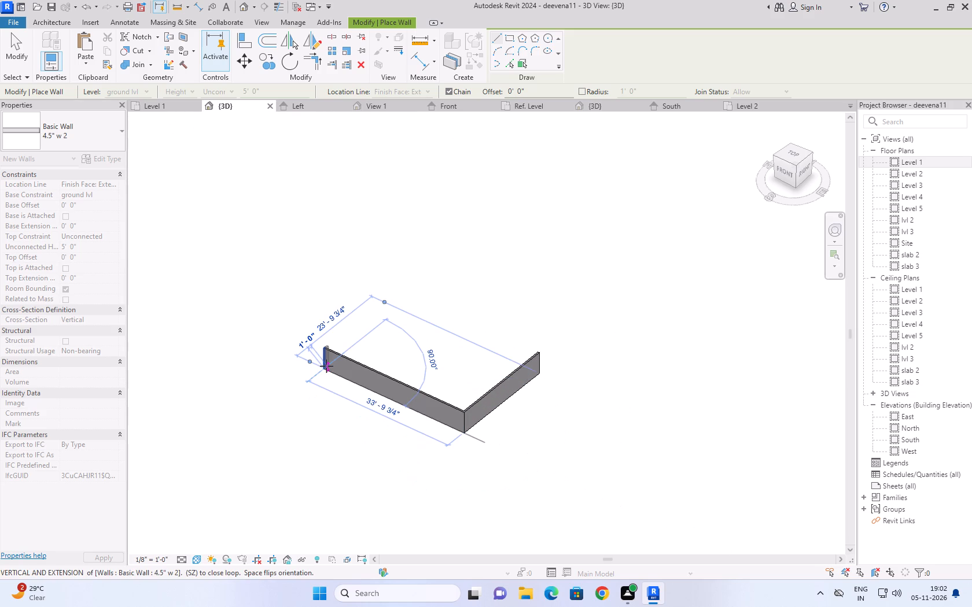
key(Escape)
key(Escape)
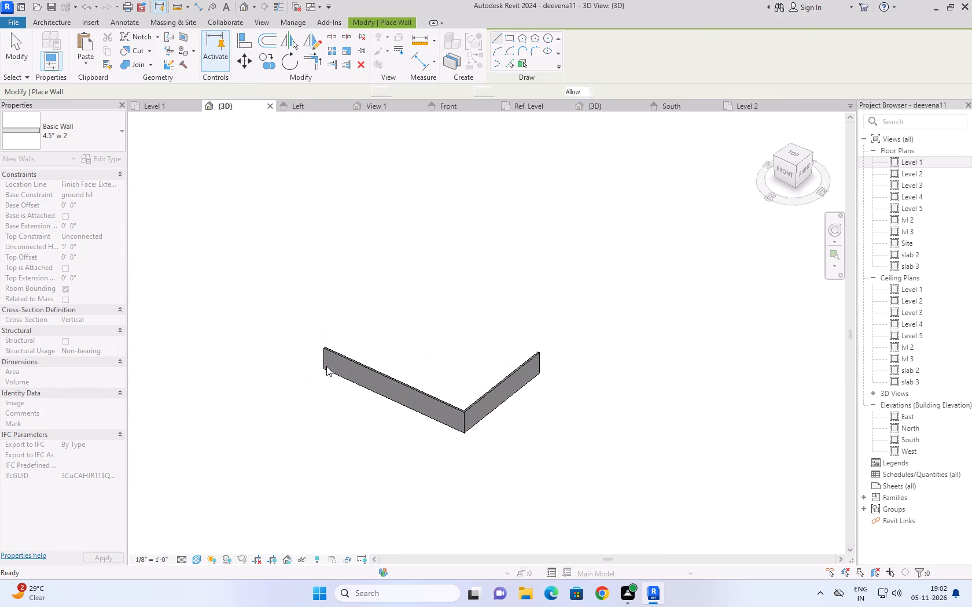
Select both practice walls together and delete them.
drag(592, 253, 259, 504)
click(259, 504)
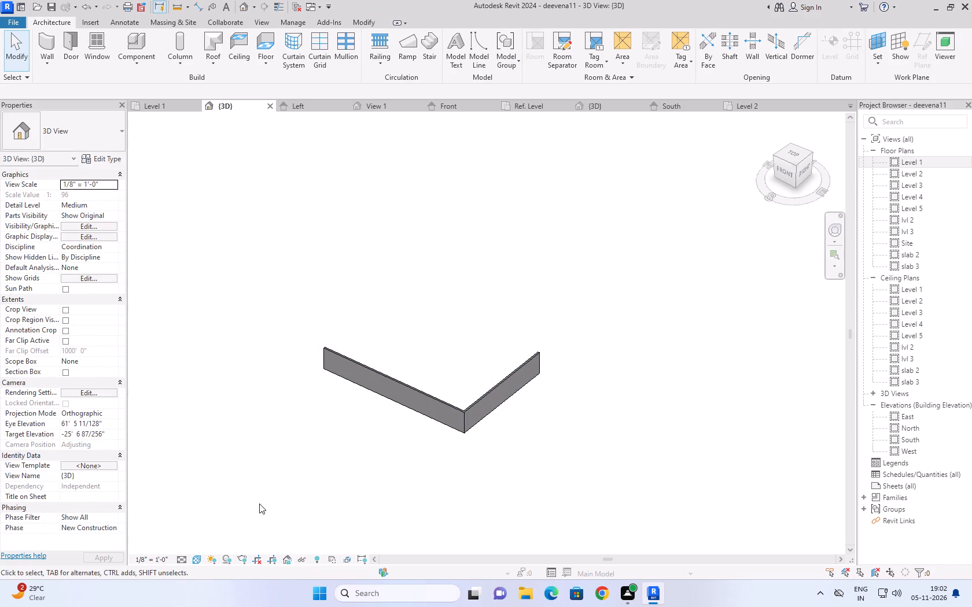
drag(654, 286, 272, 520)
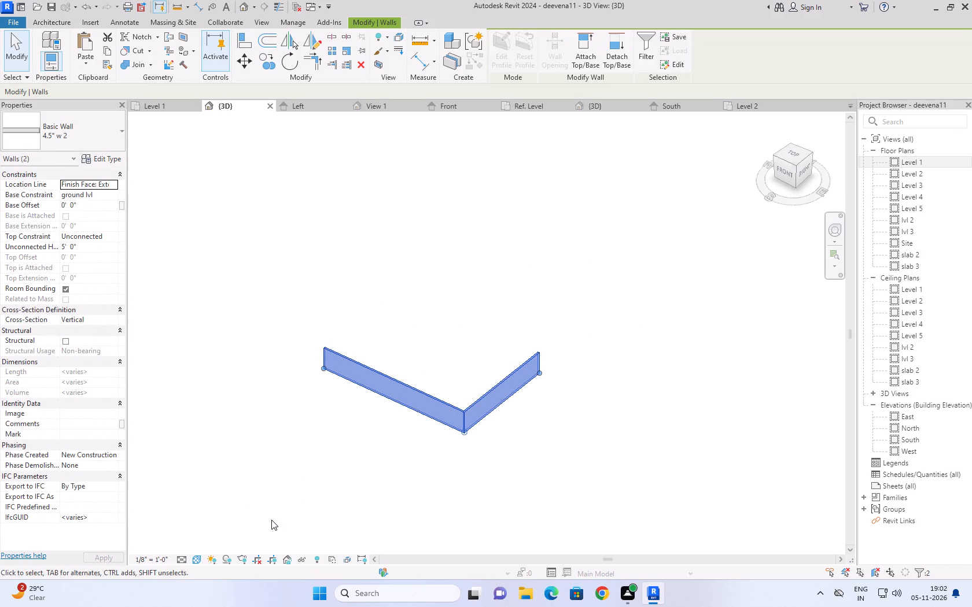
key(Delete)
Examine the whole site, with the house and the two floor plans laid out beside it.
scroll(635, 498, down, 3)
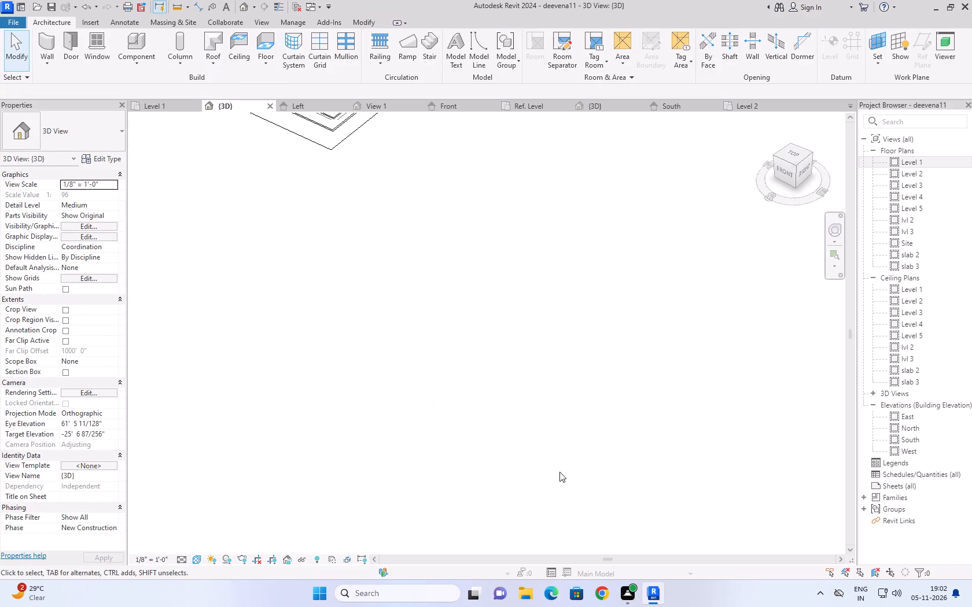
scroll(559, 471, down, 4)
middle_drag(214, 372, 344, 497)
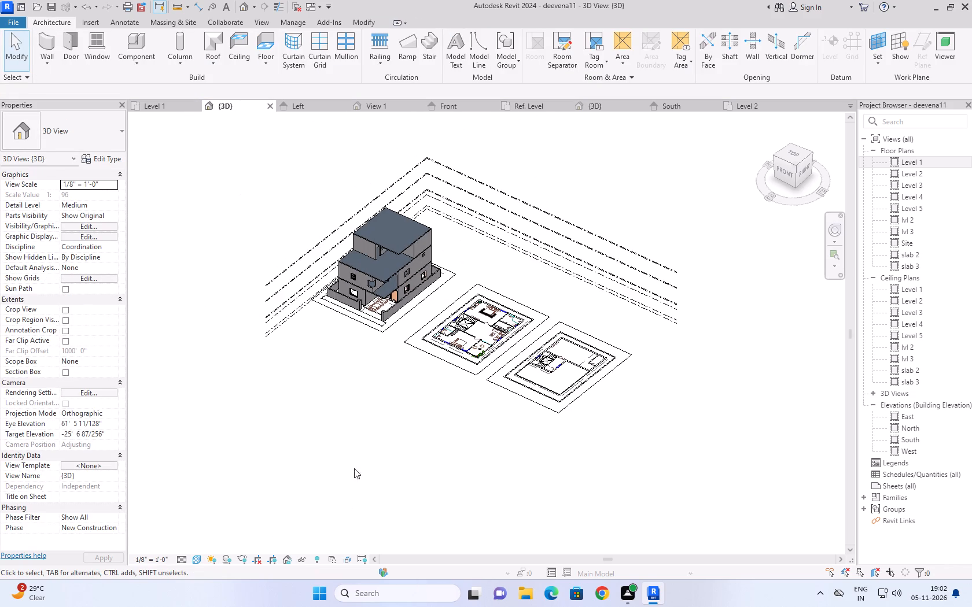
scroll(351, 354, up, 1)
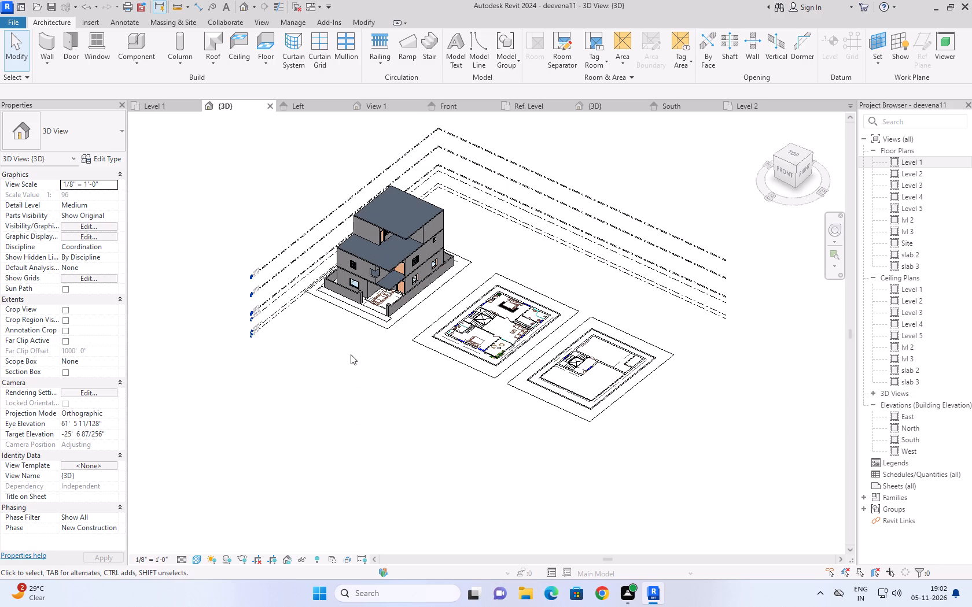
scroll(351, 386, down, 2)
middle_drag(639, 486, 483, 423)
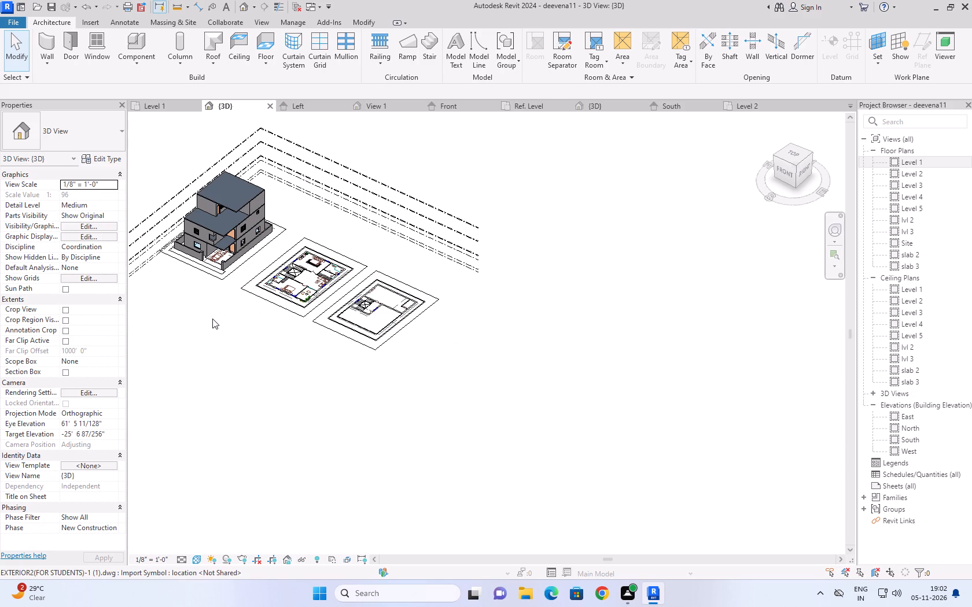
scroll(212, 319, up, 2)
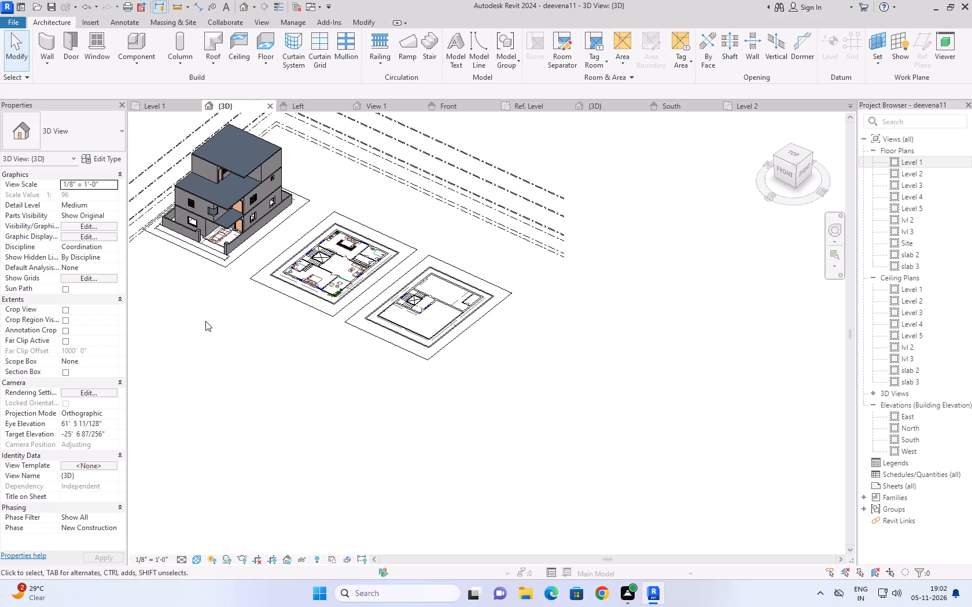
Orbit down to a lower corner angle and examine the house's front and side facades, slabs and compound wall up close.
shift+middle_drag(203, 321, 204, 268)
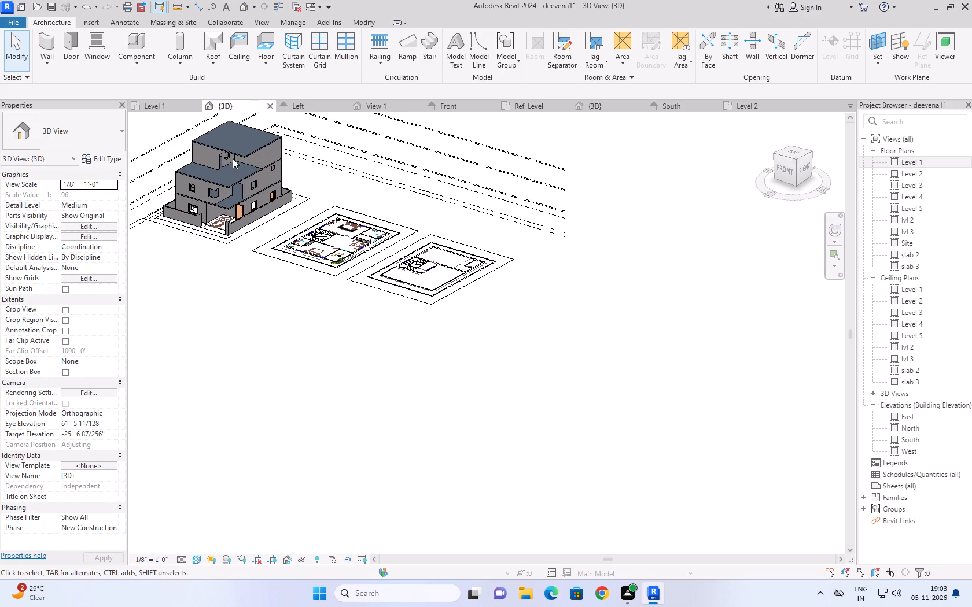
scroll(189, 129, up, 2)
shift+middle_drag(303, 390, 299, 345)
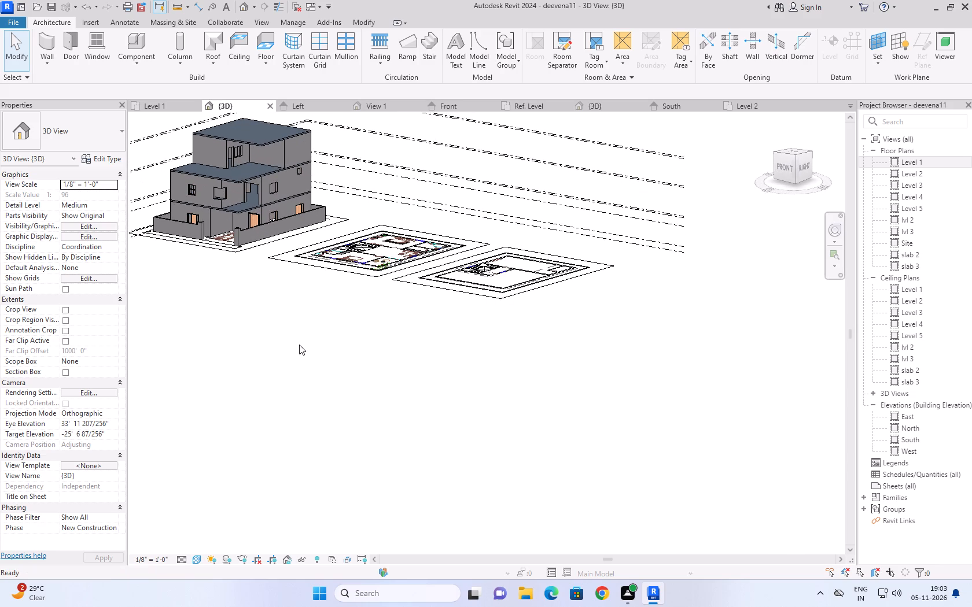
middle_drag(194, 278, 227, 339)
middle_drag(218, 350, 299, 430)
scroll(253, 223, up, 3)
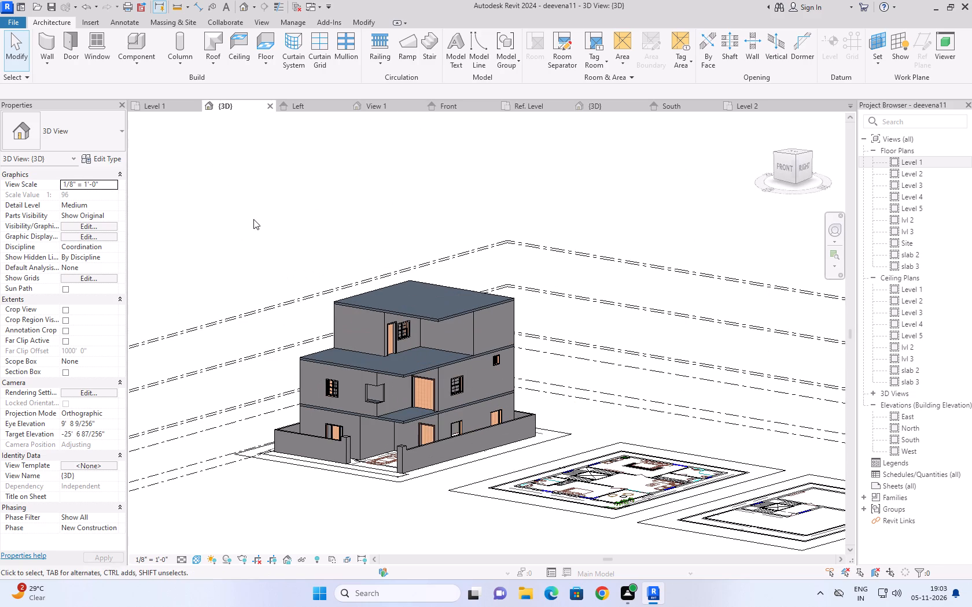
middle_drag(345, 498, 348, 489)
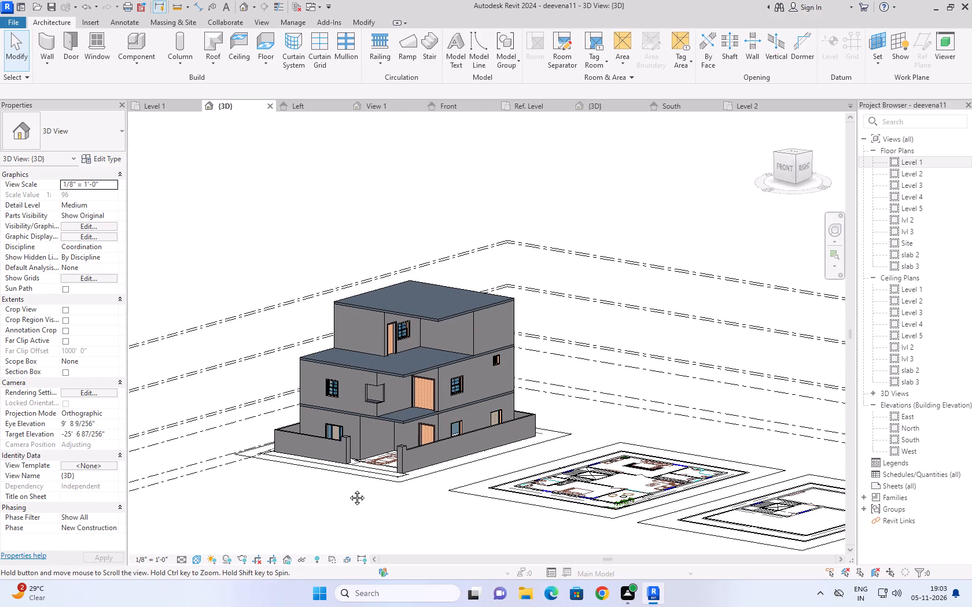
middle_drag(348, 489, 352, 478)
scroll(407, 524, up, 1)
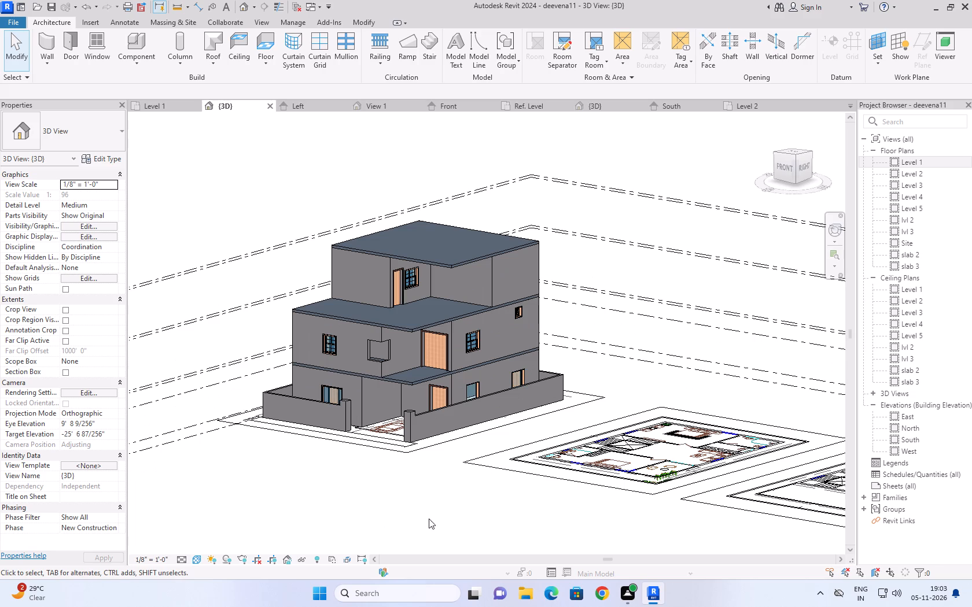
scroll(331, 157, up, 2)
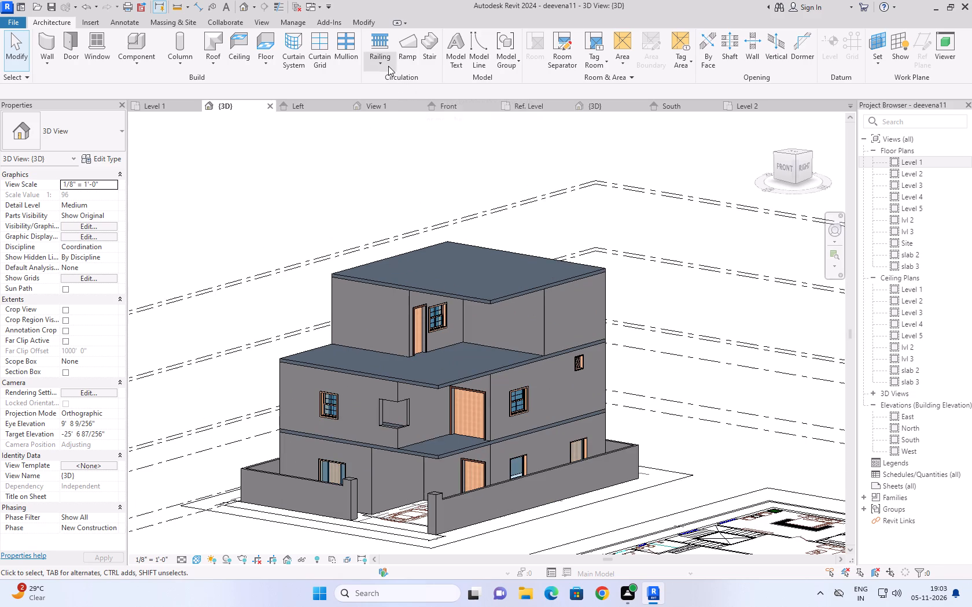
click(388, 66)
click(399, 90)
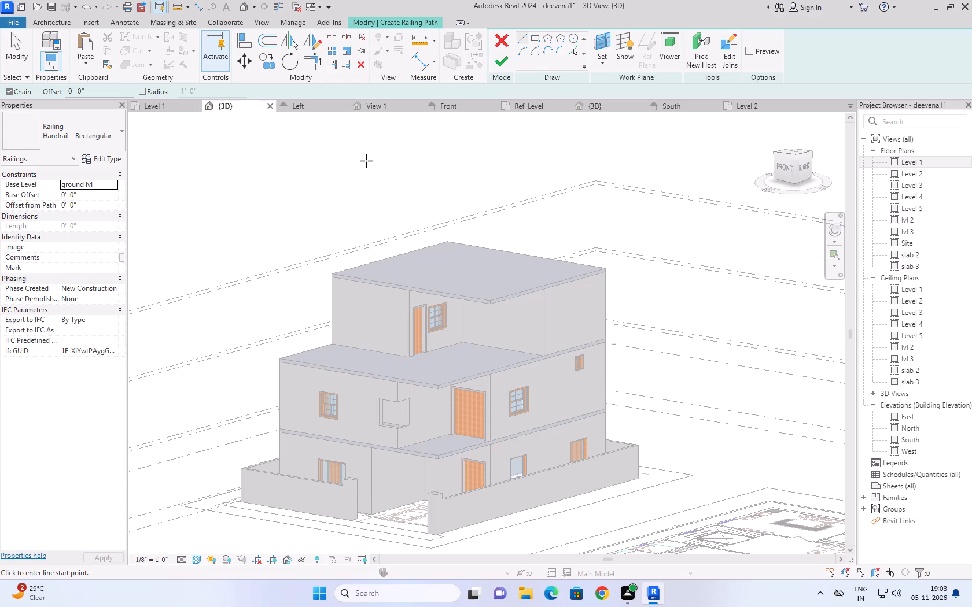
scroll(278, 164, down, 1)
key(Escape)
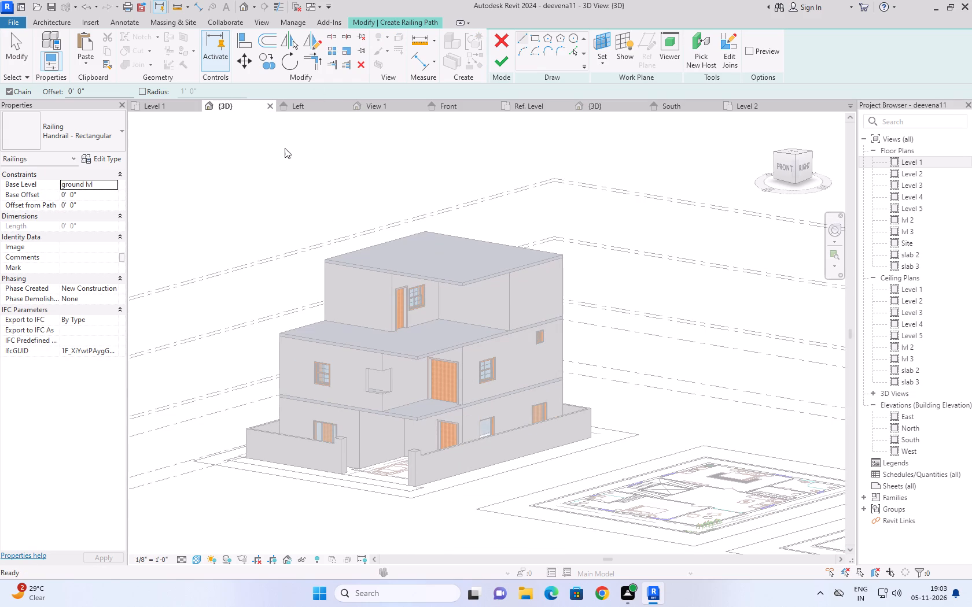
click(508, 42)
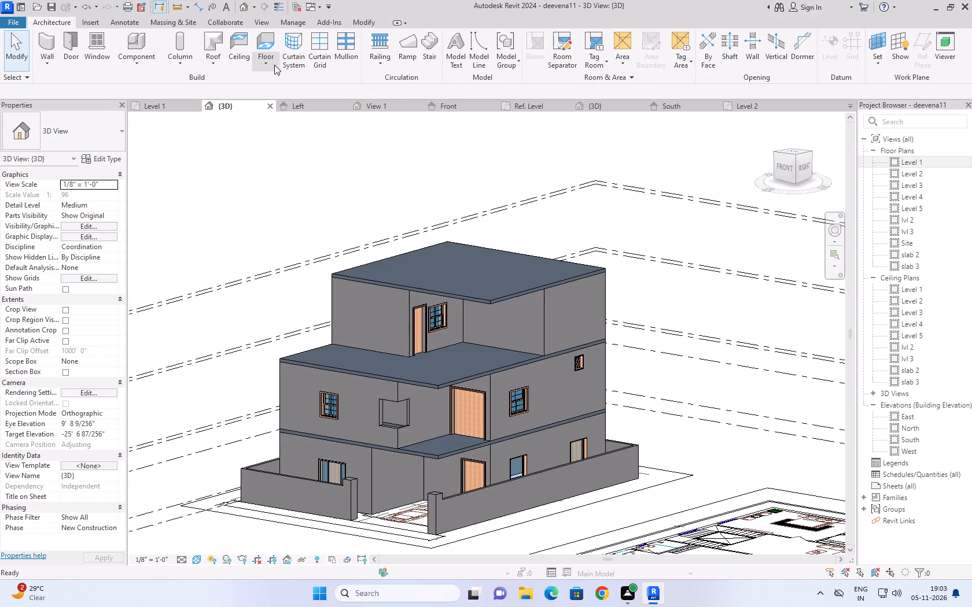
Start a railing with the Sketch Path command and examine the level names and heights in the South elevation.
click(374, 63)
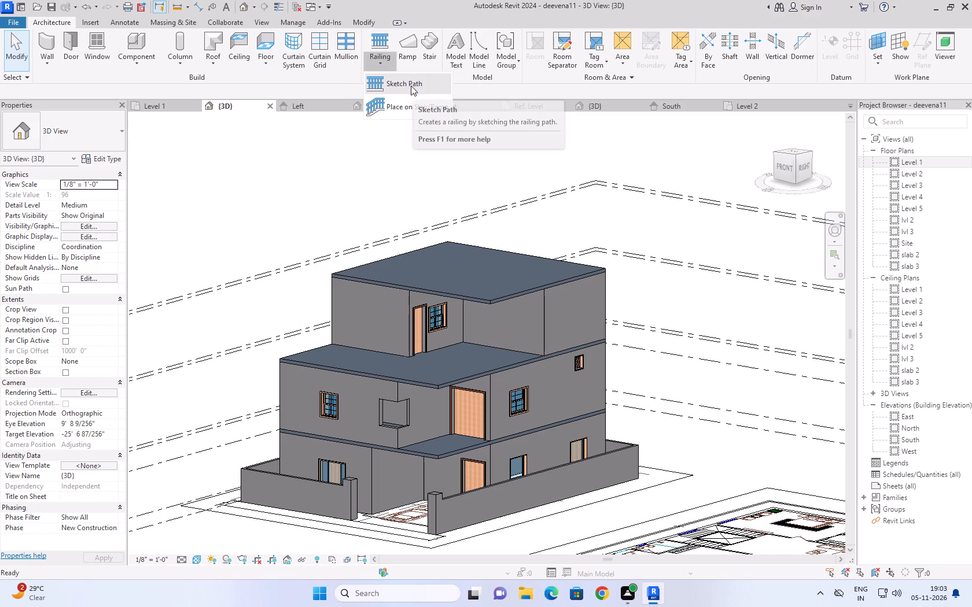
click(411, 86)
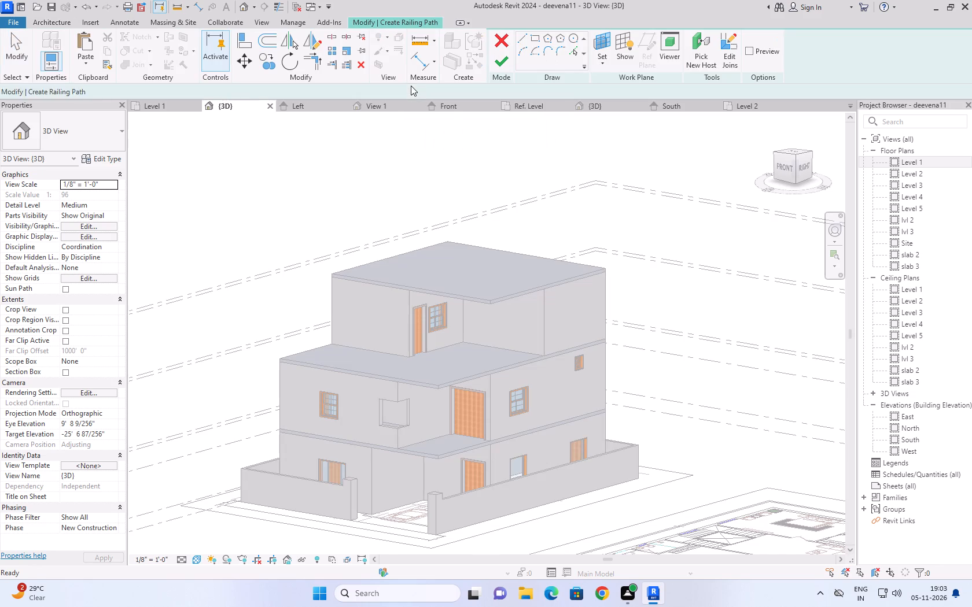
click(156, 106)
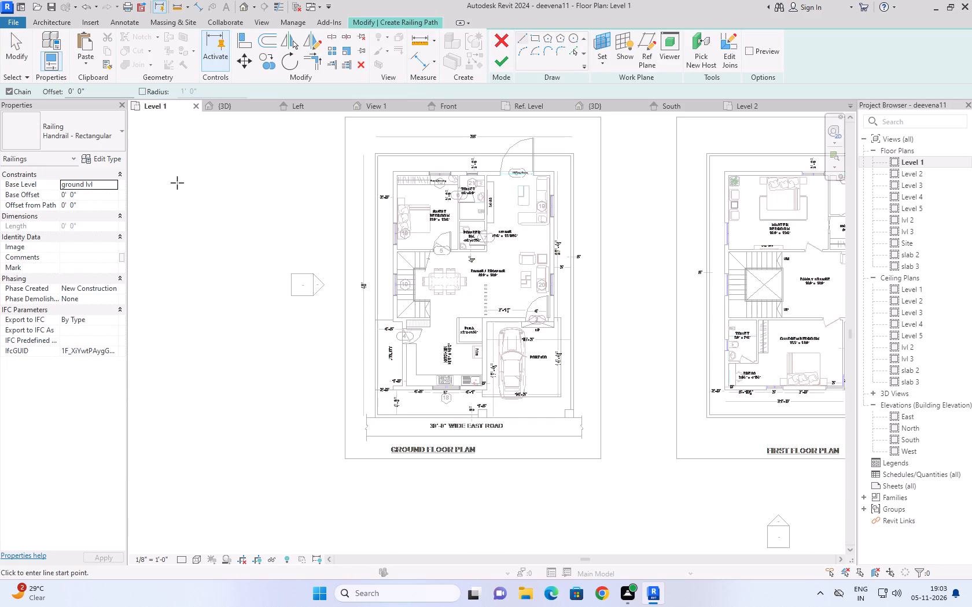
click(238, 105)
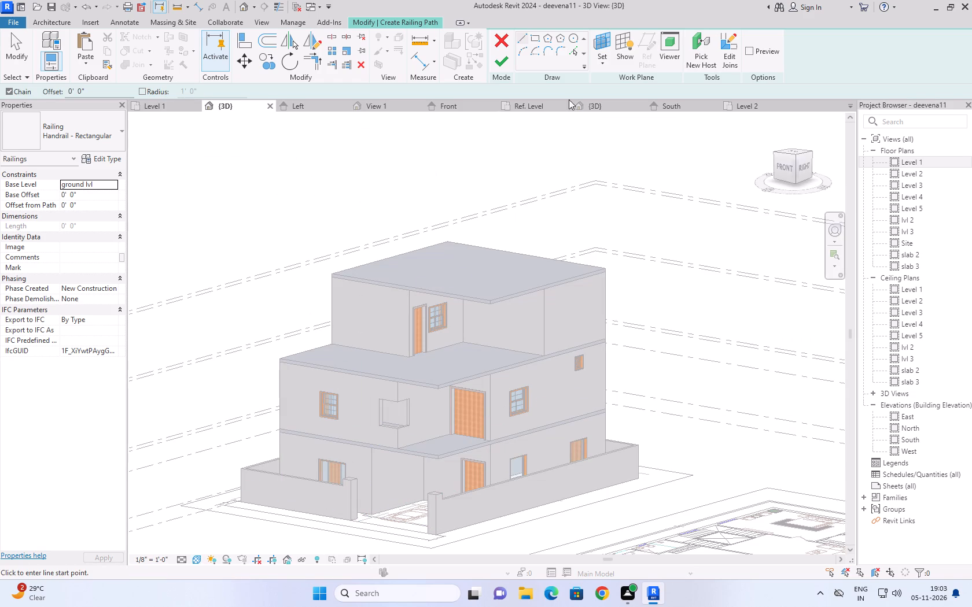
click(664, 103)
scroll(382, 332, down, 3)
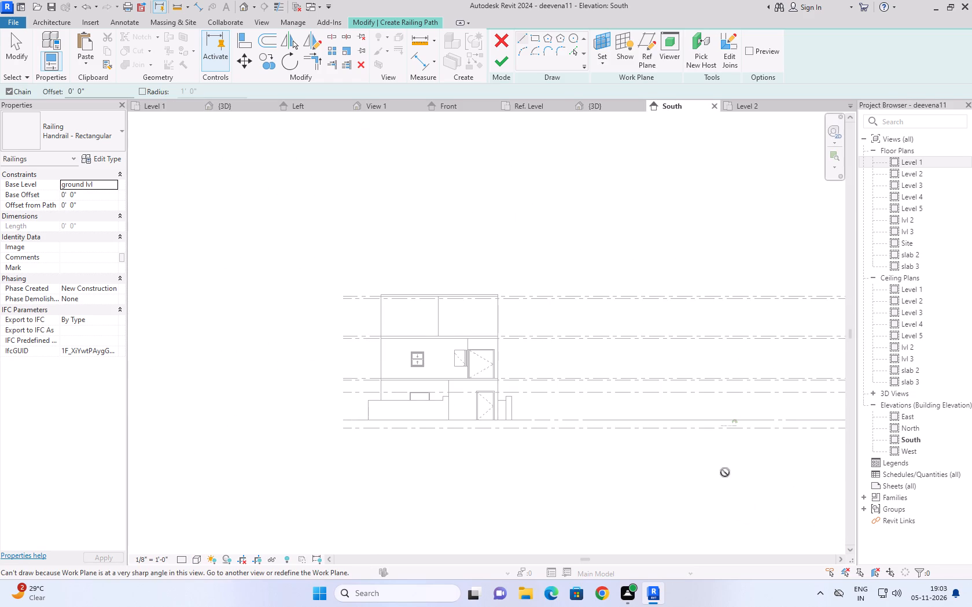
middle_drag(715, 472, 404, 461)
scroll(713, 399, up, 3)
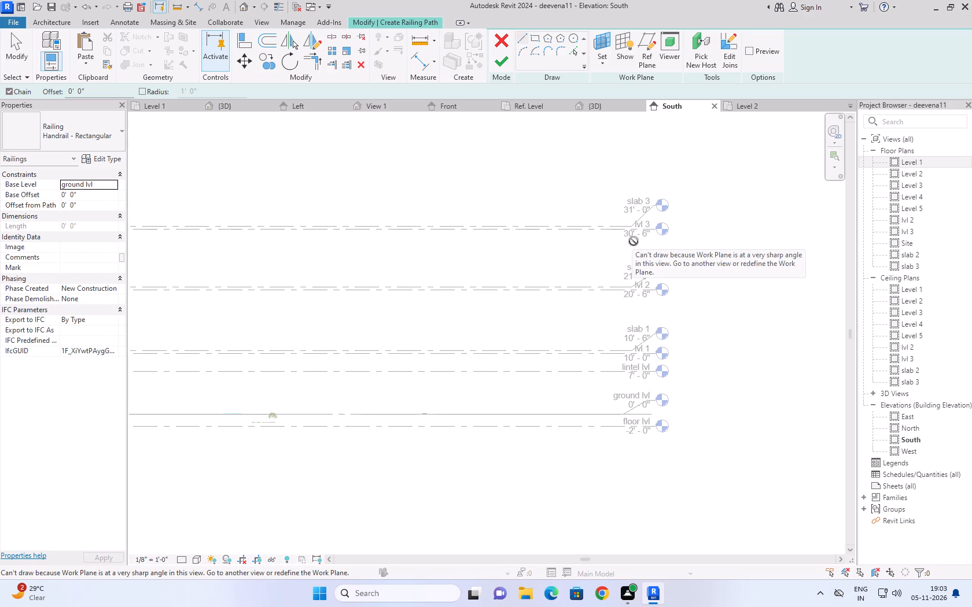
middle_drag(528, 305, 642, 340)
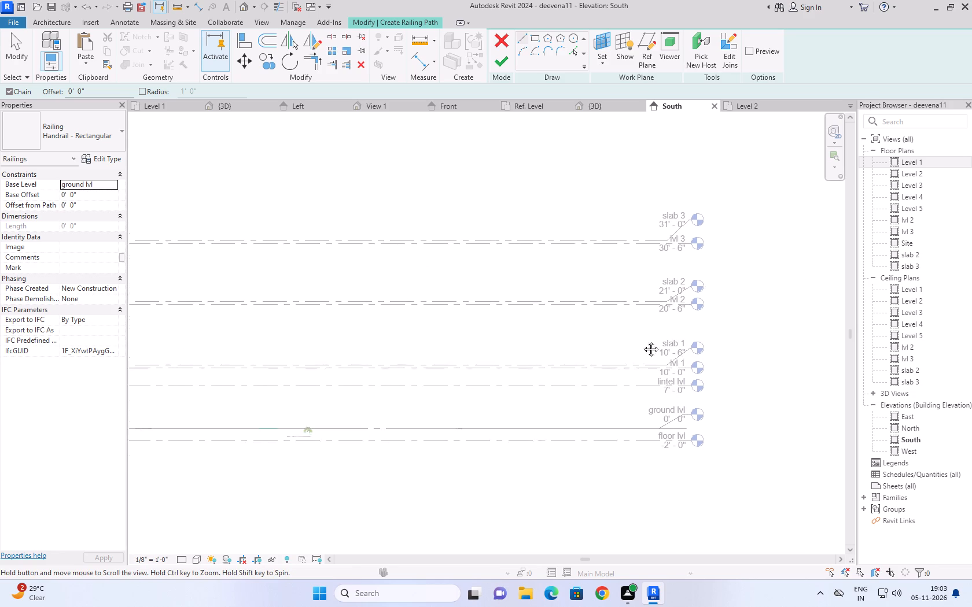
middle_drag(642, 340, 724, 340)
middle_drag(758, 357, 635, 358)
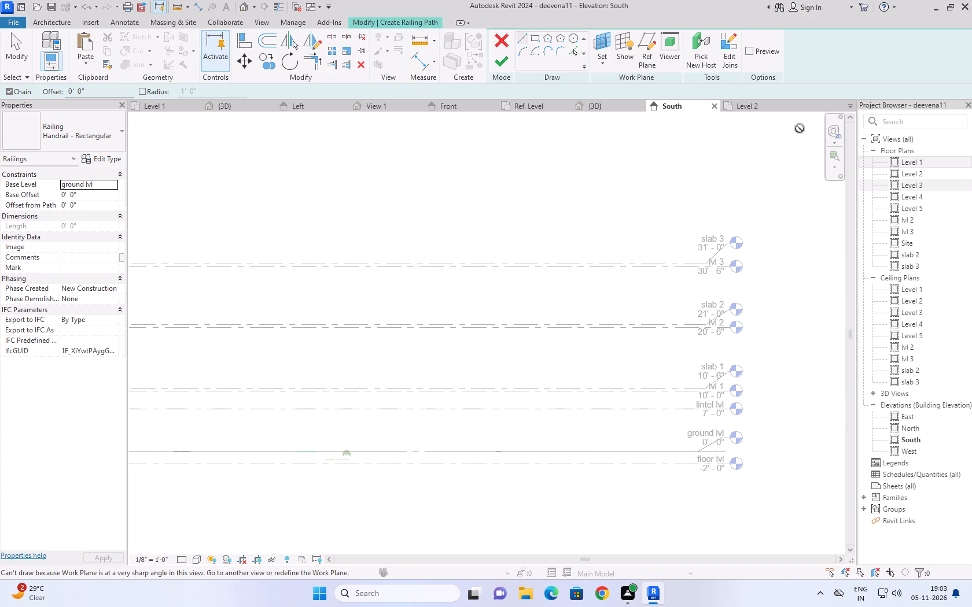
Examine the Level 2 floor plan around the dining area, kitchen and portico, and compare it with the 3D house.
double_click(921, 175)
scroll(514, 313, down, 3)
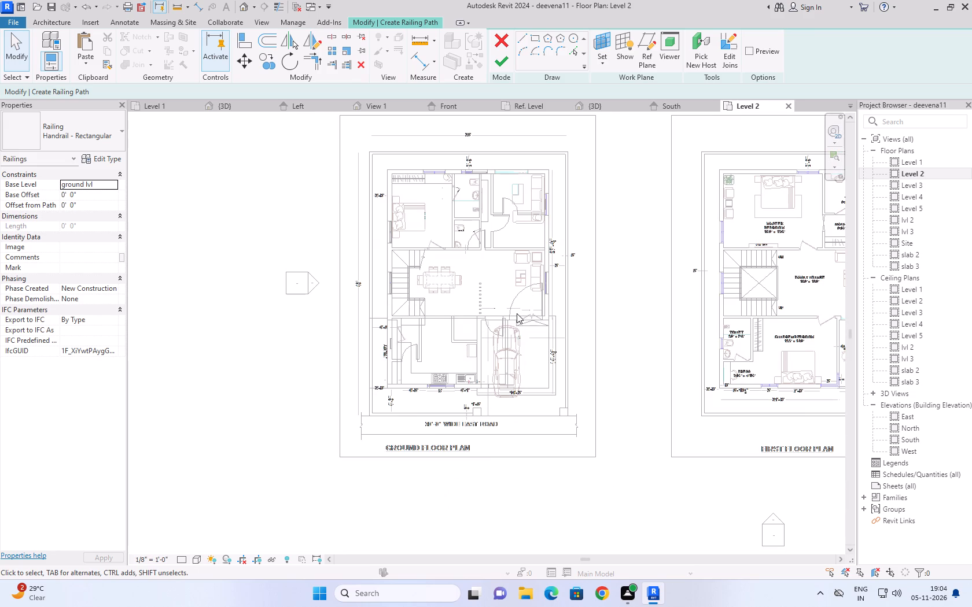
scroll(454, 223, up, 2)
middle_drag(578, 294, 525, 298)
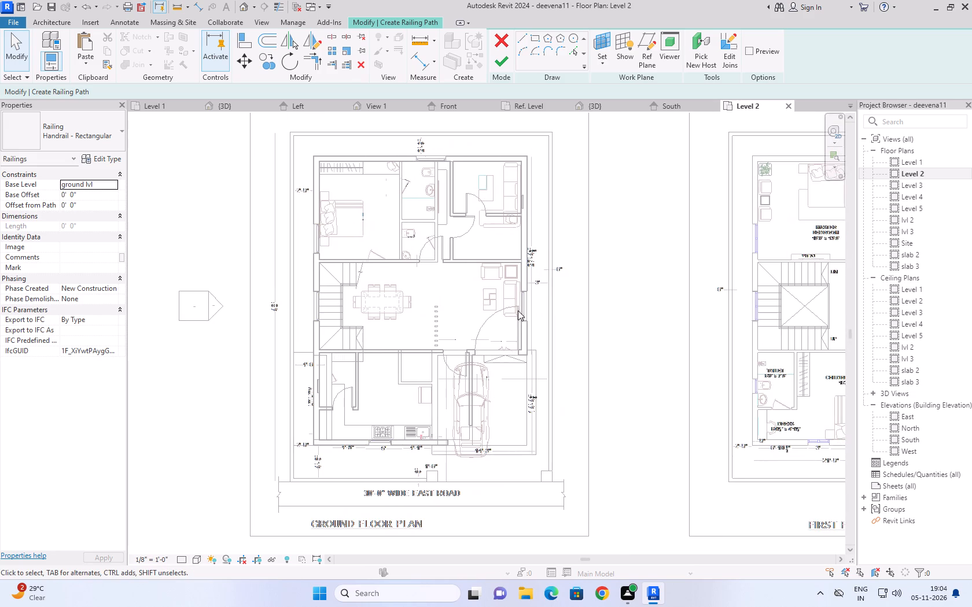
scroll(276, 379, up, 2)
scroll(428, 438, up, 1)
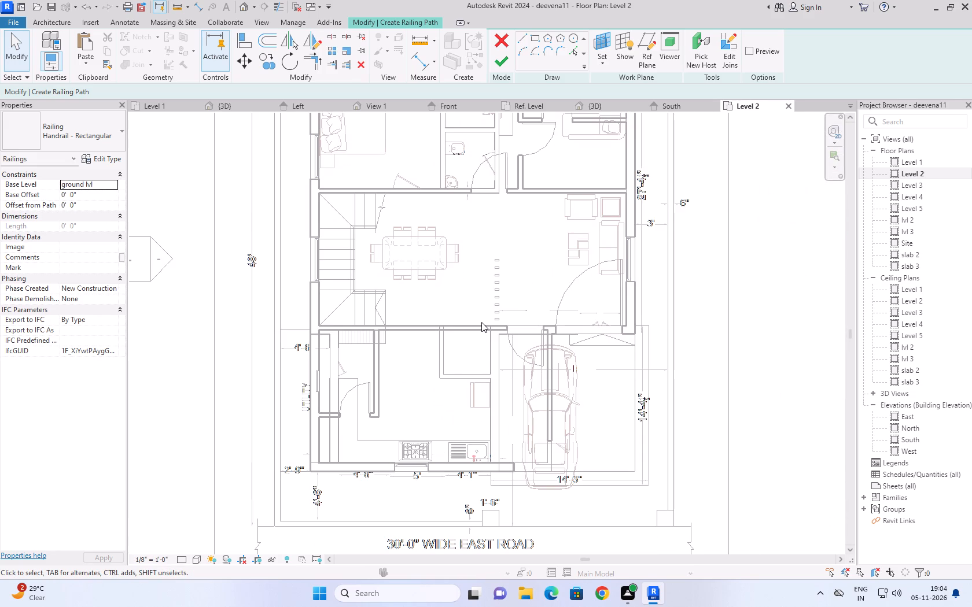
middle_drag(490, 273, 485, 305)
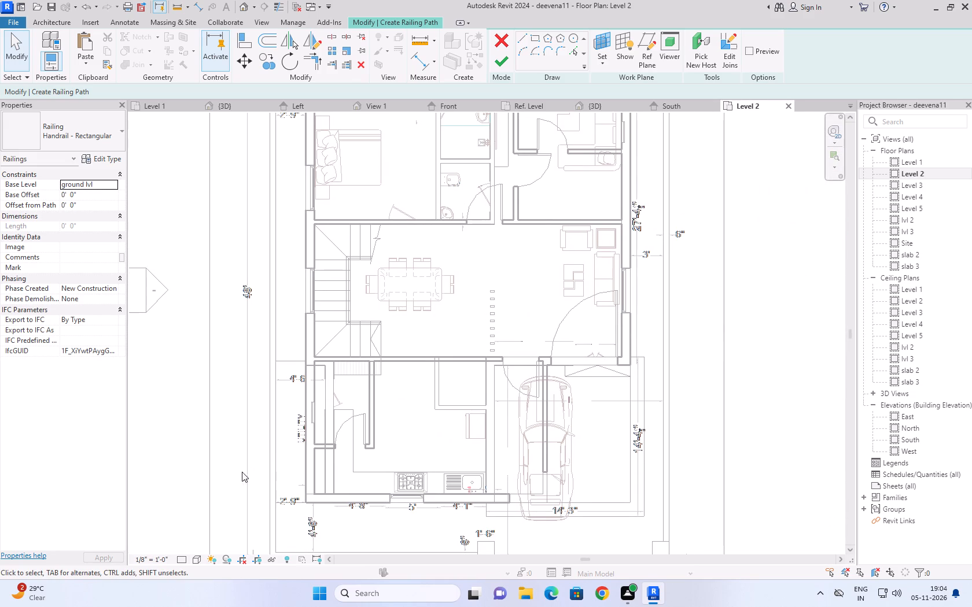
middle_drag(391, 422, 338, 383)
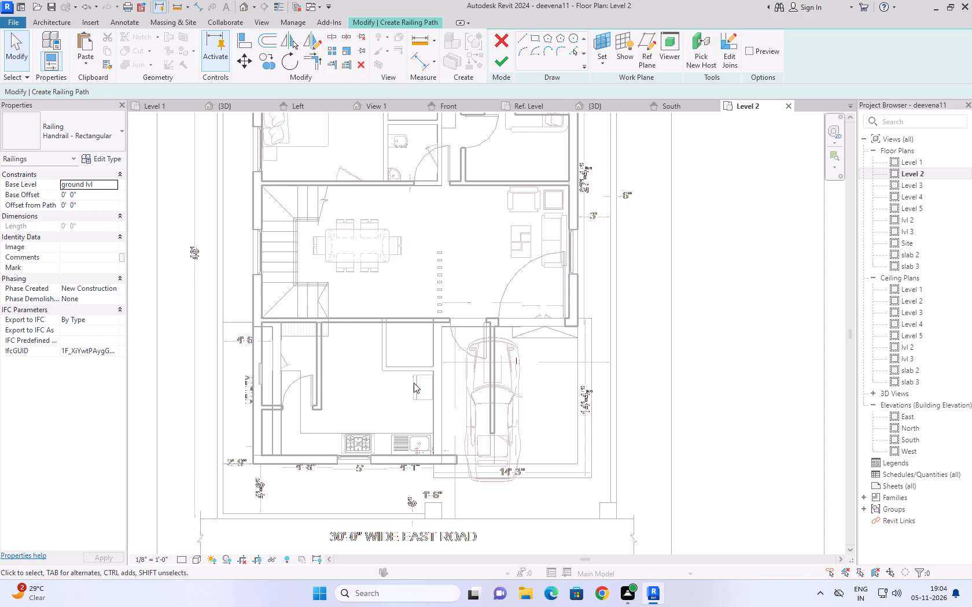
scroll(370, 365, down, 2)
scroll(394, 299, up, 1)
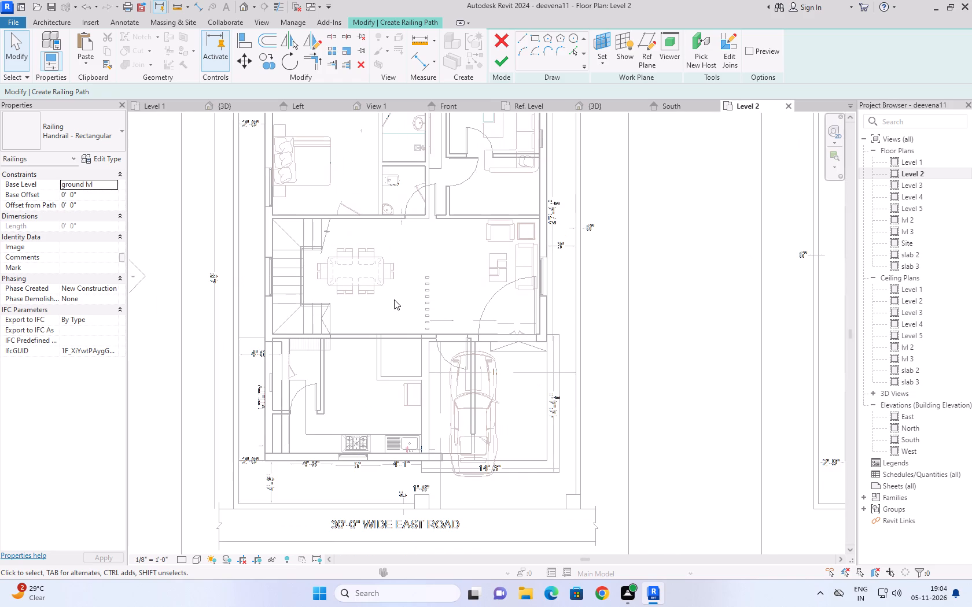
click(223, 105)
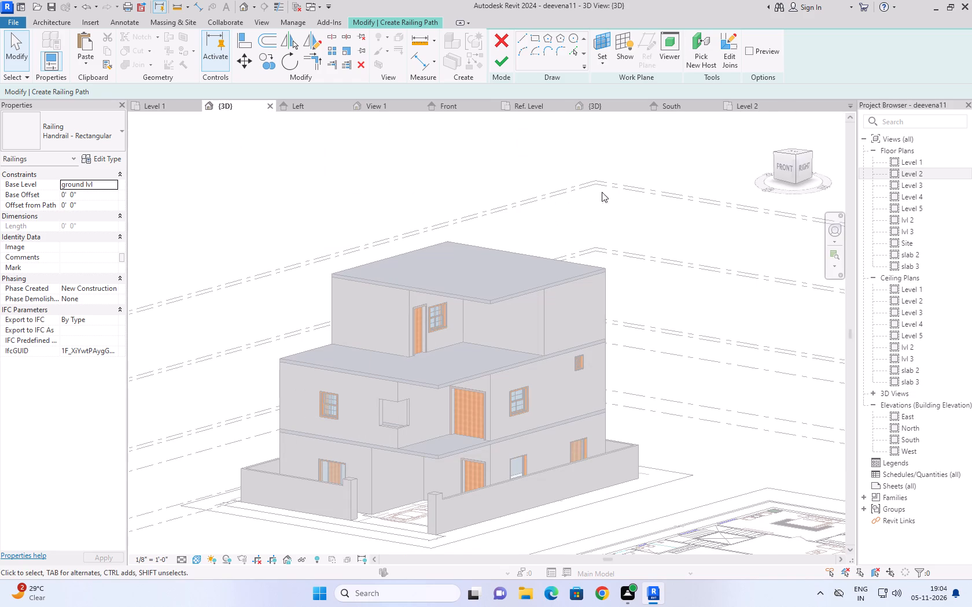
click(746, 105)
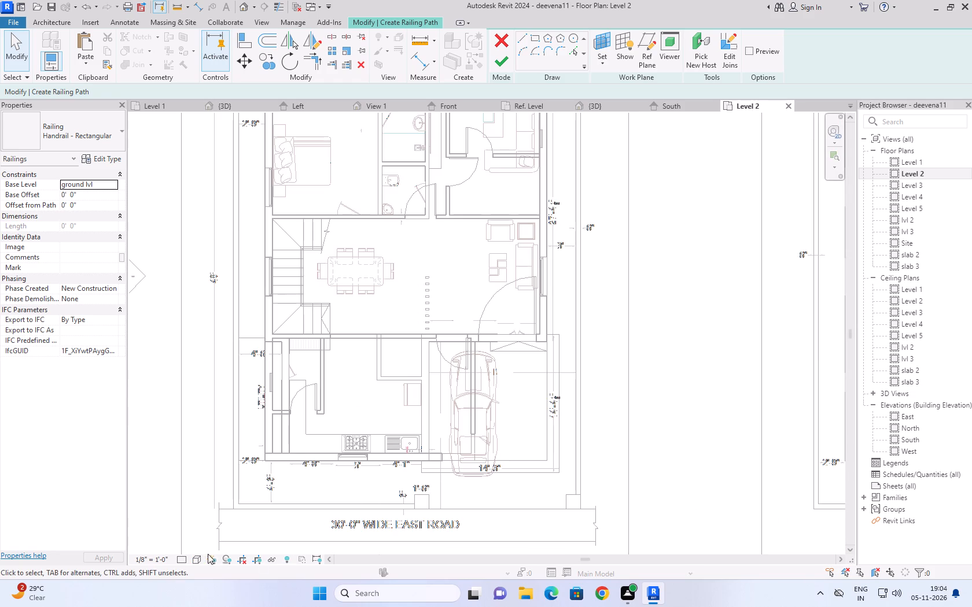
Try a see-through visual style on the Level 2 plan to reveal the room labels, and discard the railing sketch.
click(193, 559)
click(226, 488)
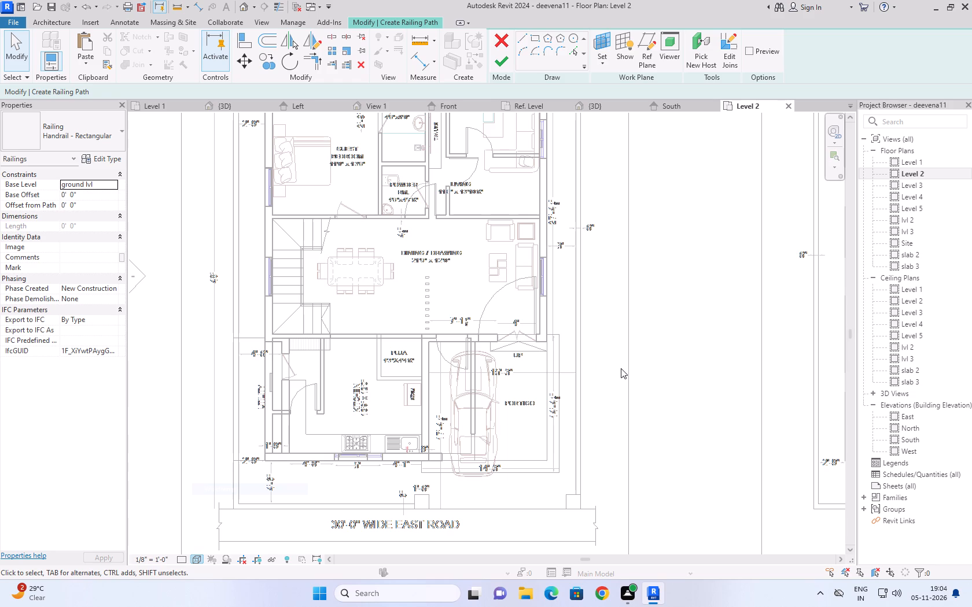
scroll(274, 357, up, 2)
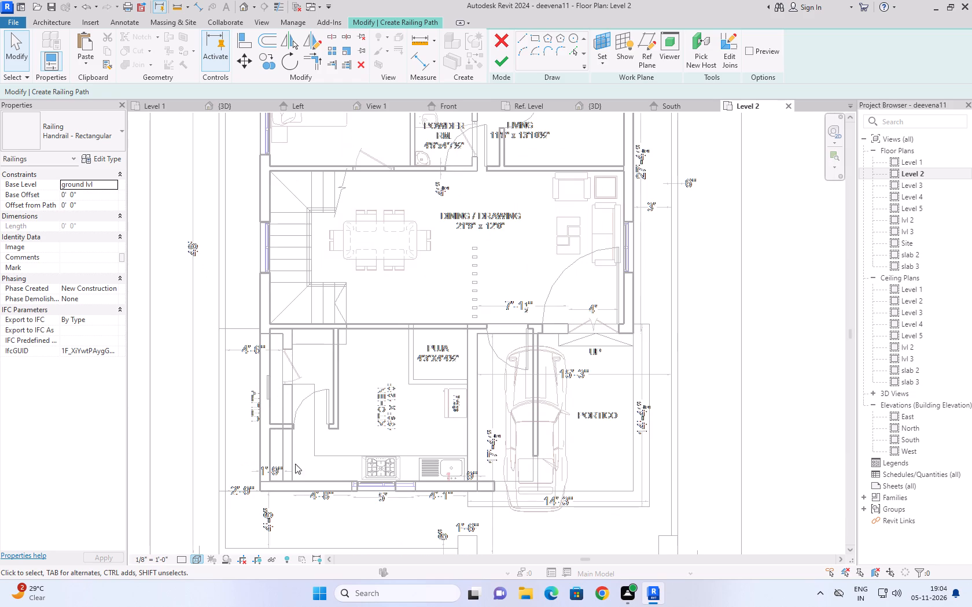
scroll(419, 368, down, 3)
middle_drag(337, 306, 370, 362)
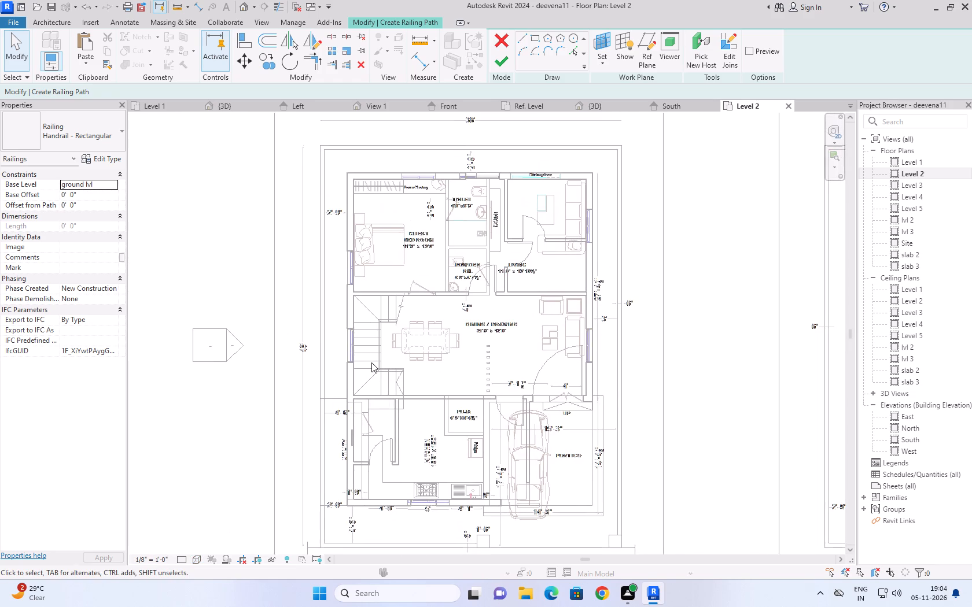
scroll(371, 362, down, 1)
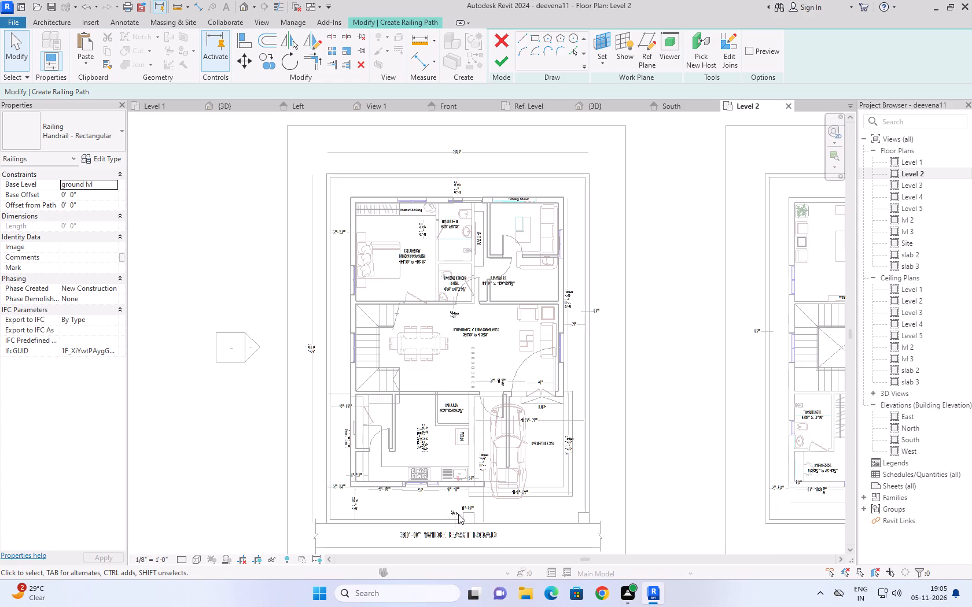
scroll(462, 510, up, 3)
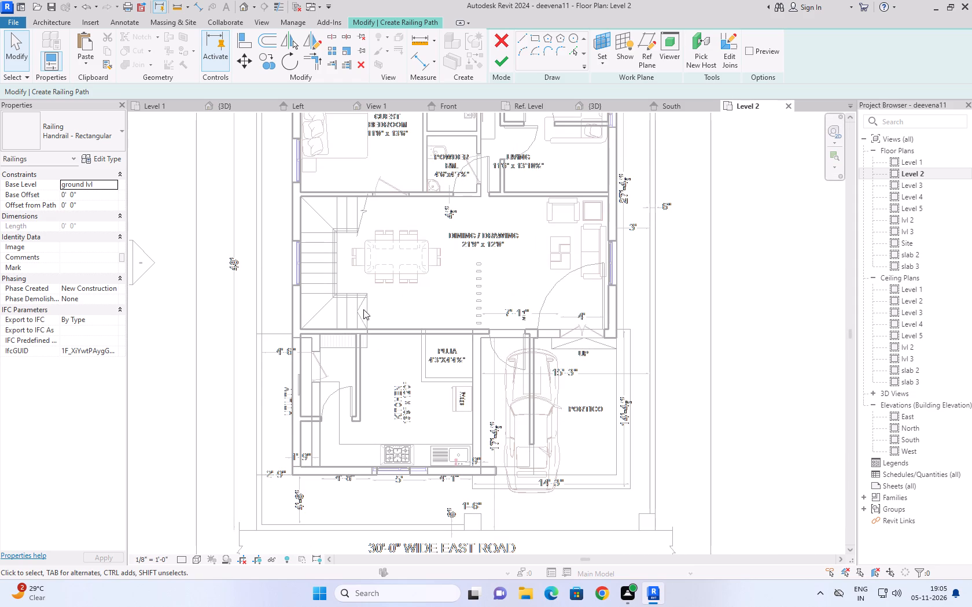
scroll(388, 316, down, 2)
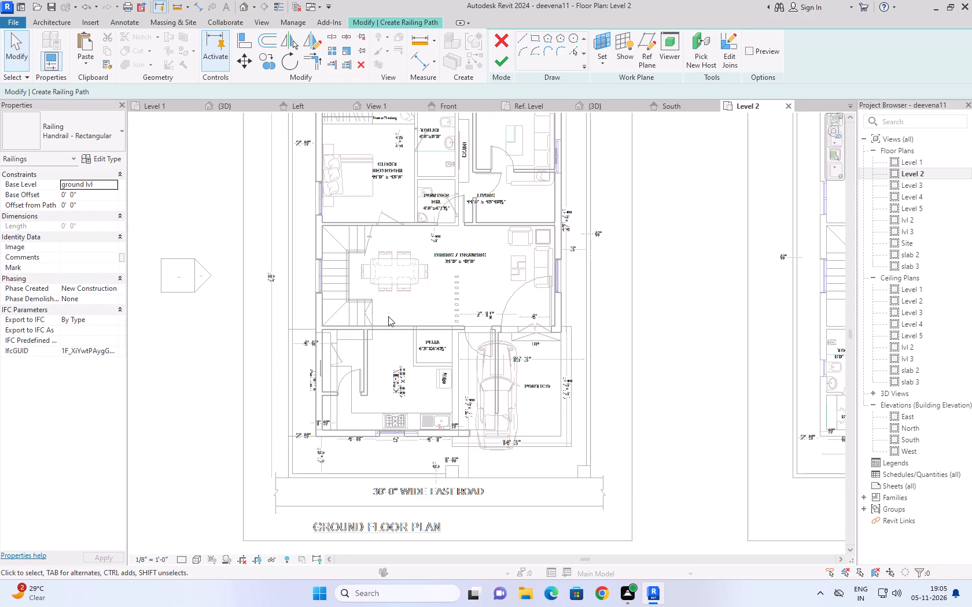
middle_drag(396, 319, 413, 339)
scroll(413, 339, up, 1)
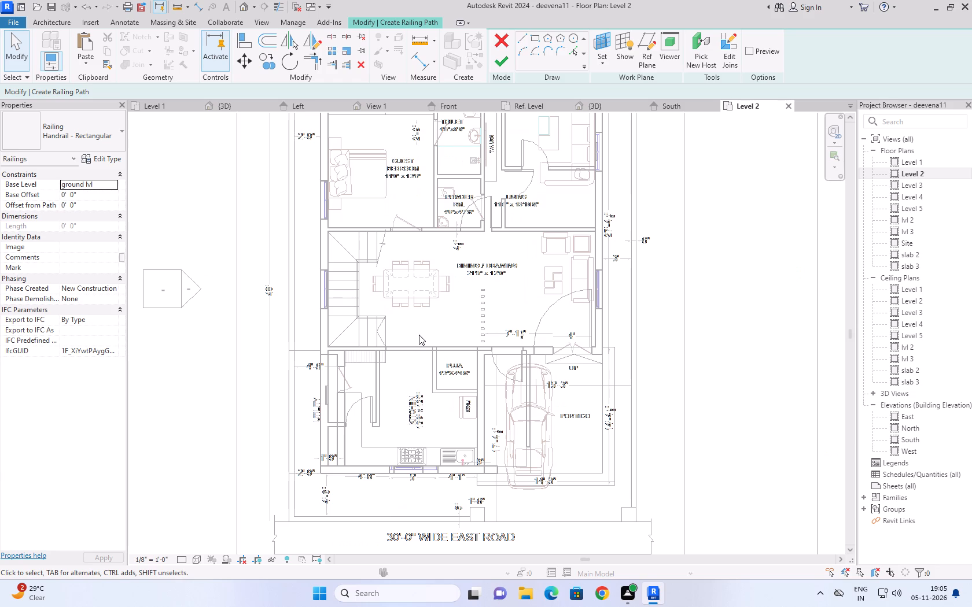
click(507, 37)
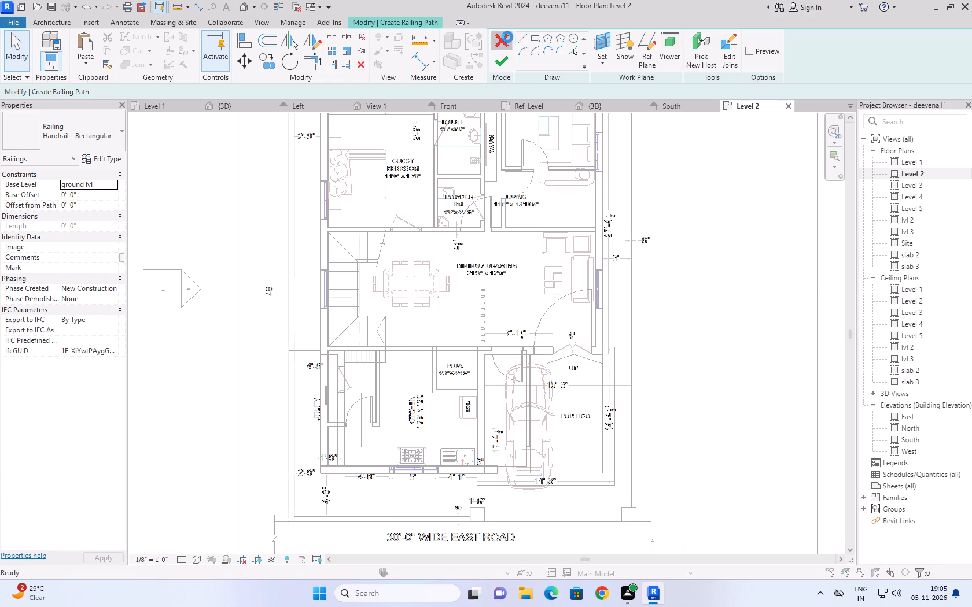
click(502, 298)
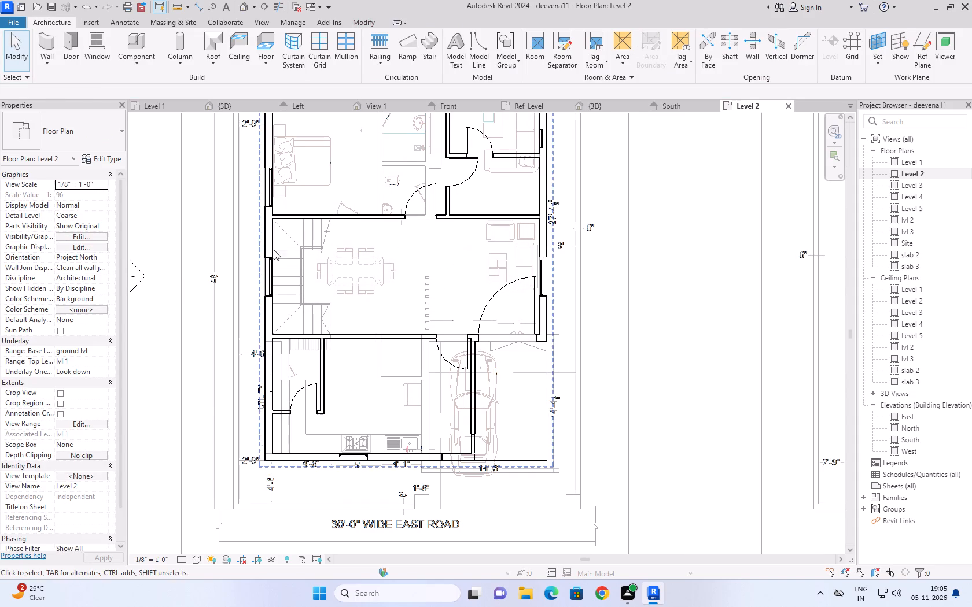
Examine the kitchen and portico edge and the wall group on the Level 2 plan, and compare them with the 3D house.
scroll(425, 239, down, 1)
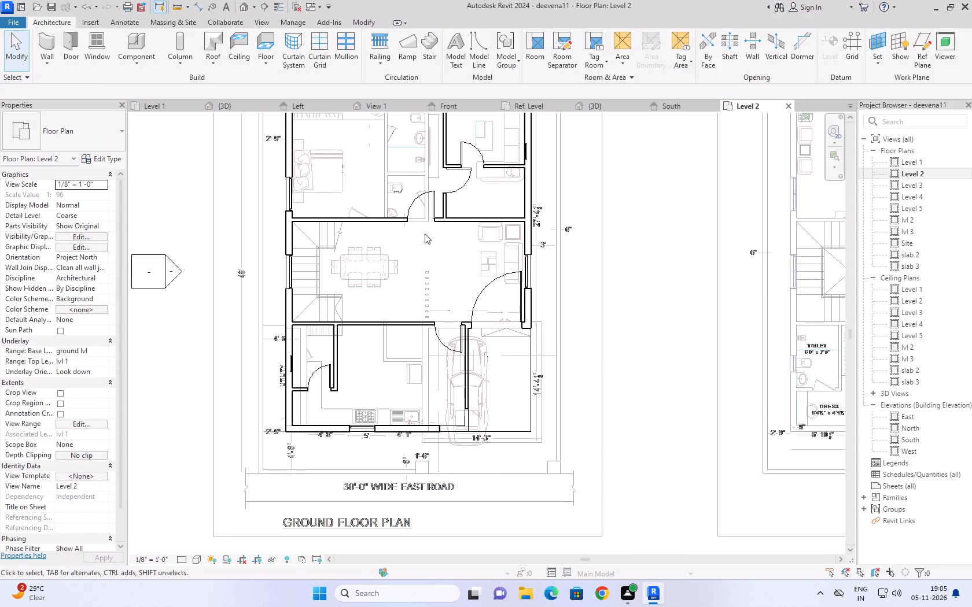
middle_drag(423, 230, 435, 272)
scroll(432, 498, up, 4)
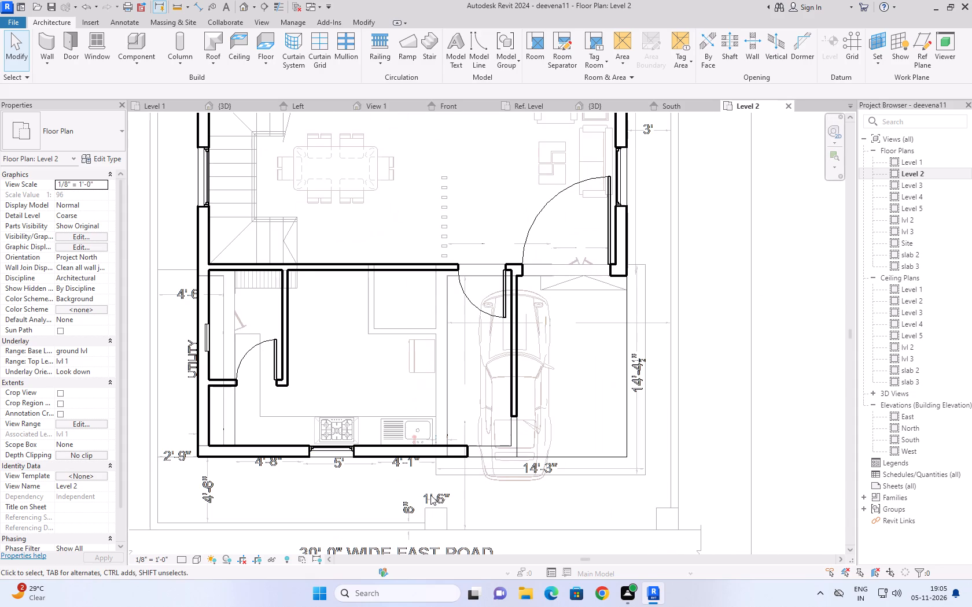
middle_drag(427, 494, 418, 481)
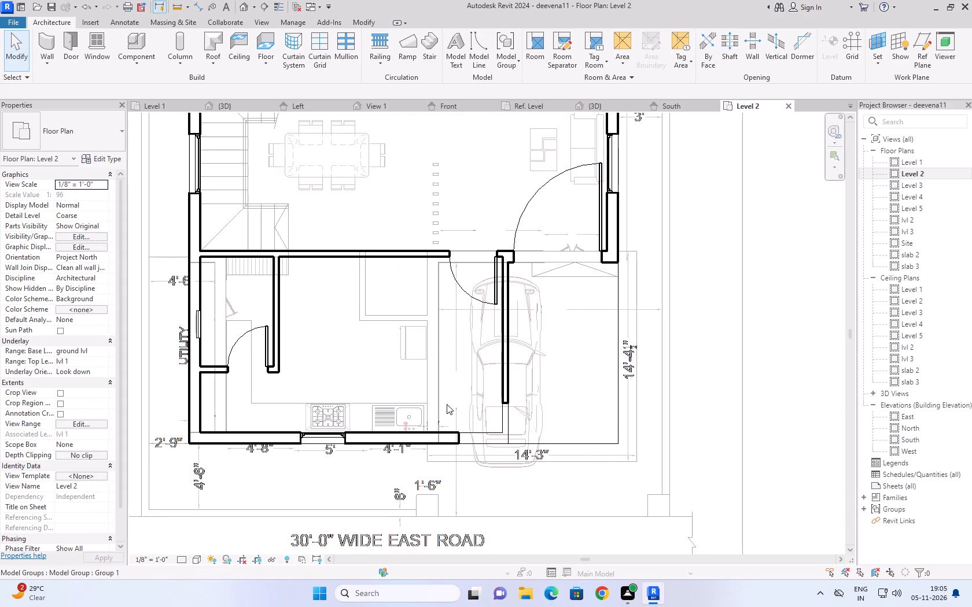
click(453, 430)
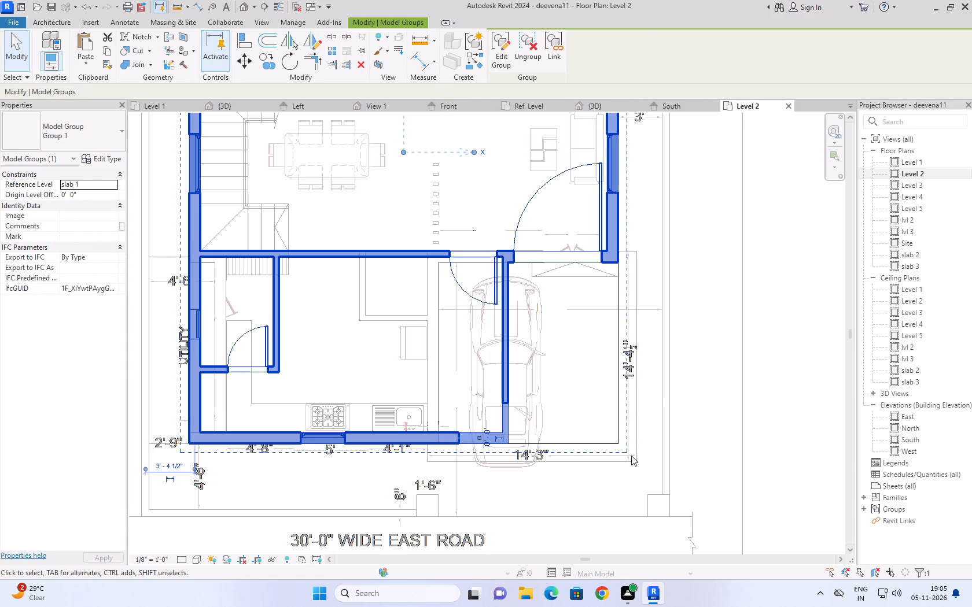
scroll(583, 273, down, 2)
scroll(725, 353, down, 2)
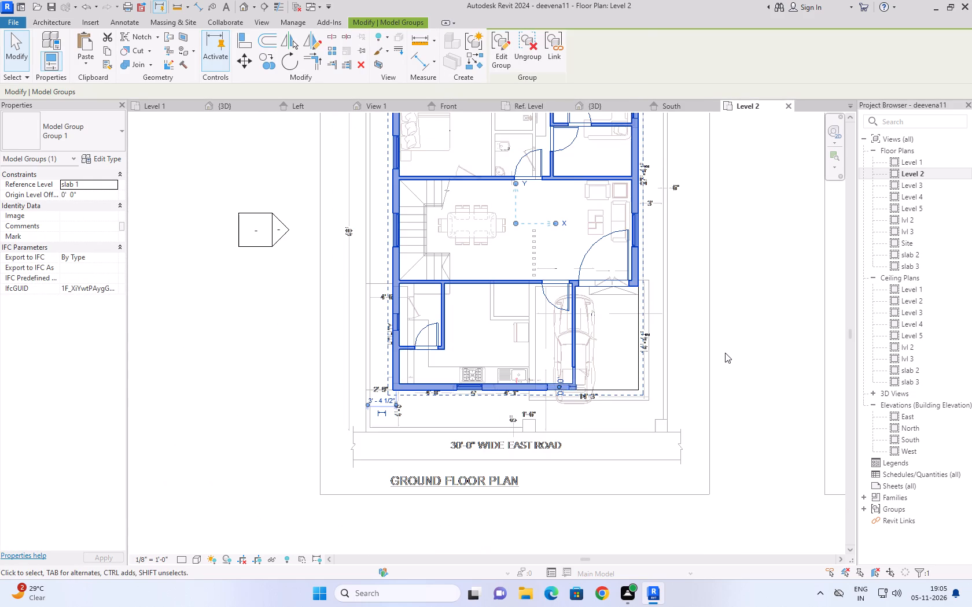
middle_drag(669, 365, 547, 398)
click(613, 347)
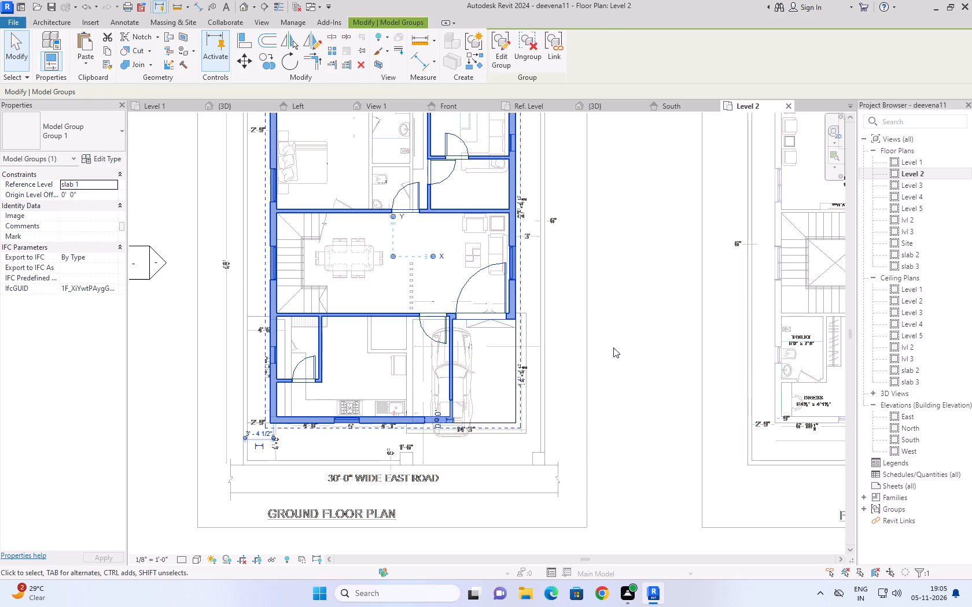
click(163, 105)
click(240, 108)
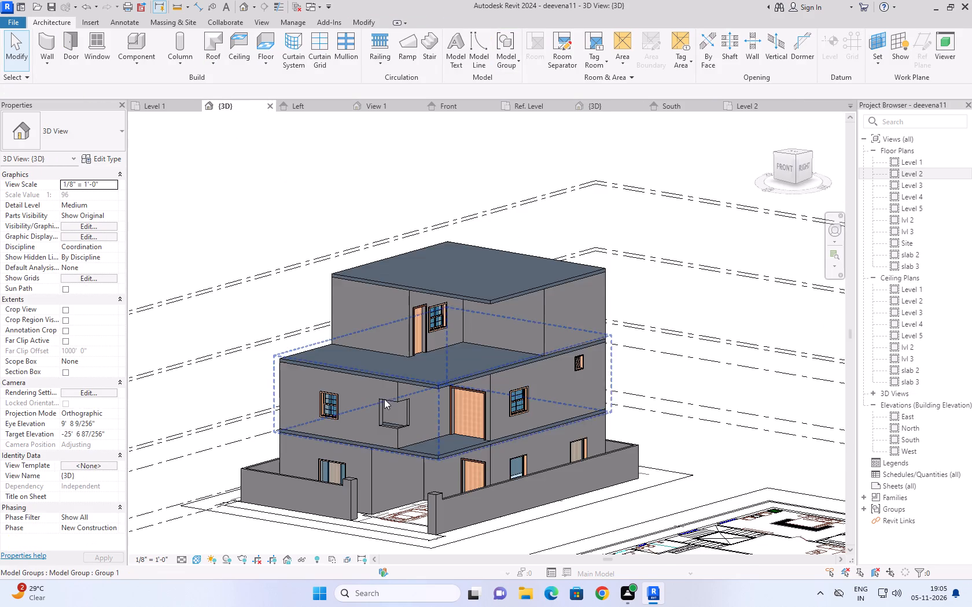
scroll(389, 400, down, 3)
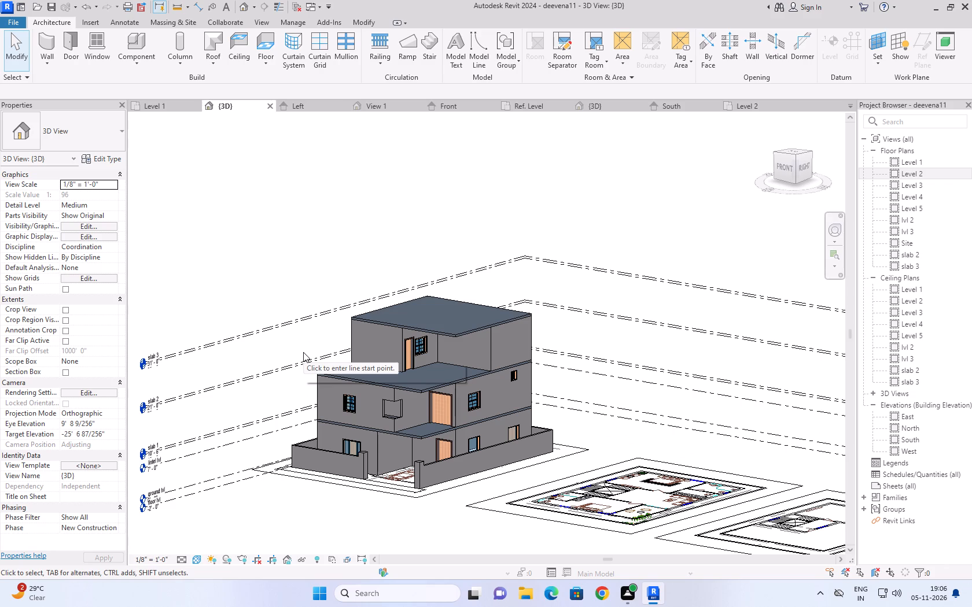
scroll(359, 310, up, 2)
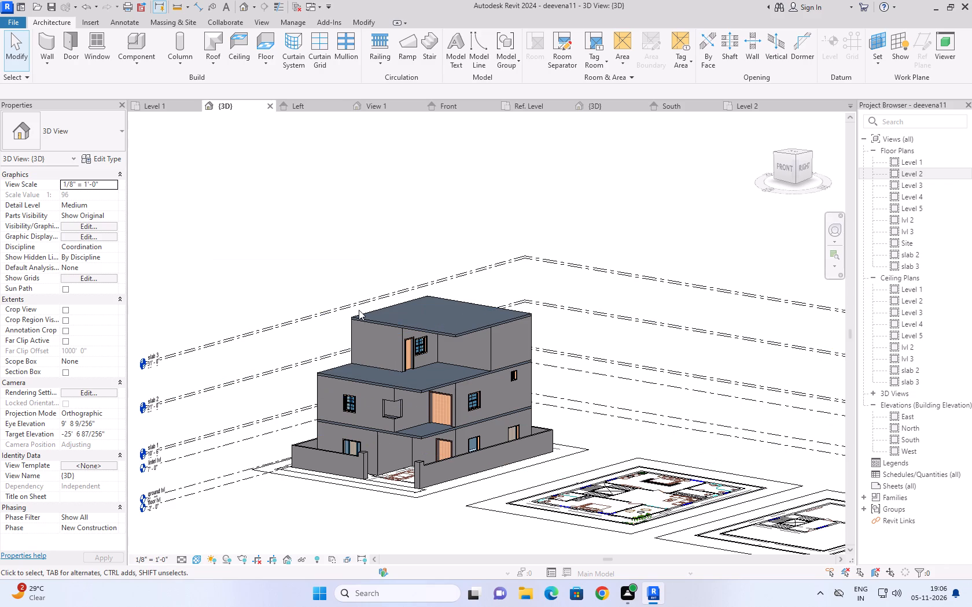
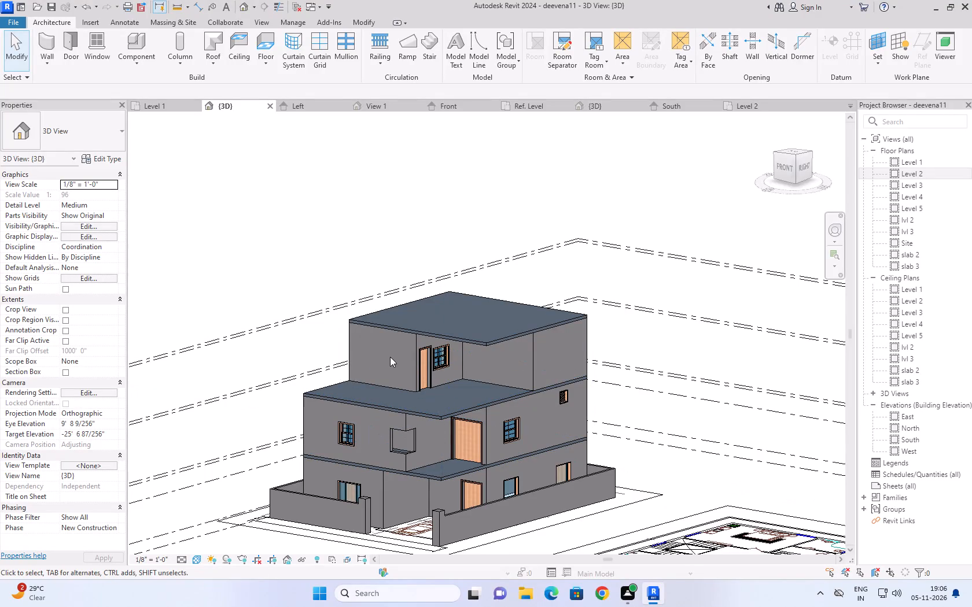
Examine the 3D house and compare it with the ground, first and second floor plans on Level 1.
scroll(290, 291, down, 1)
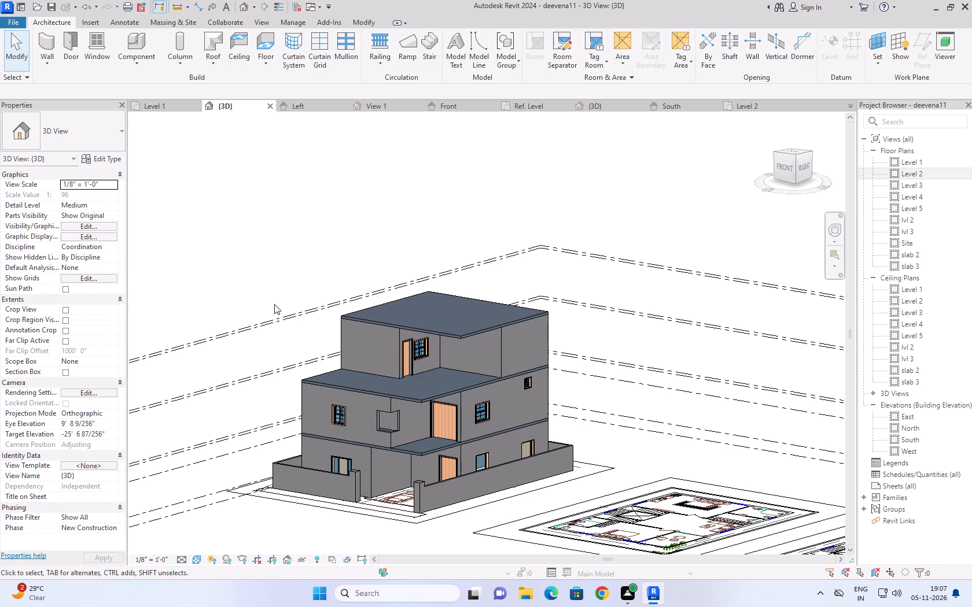
scroll(277, 295, up, 2)
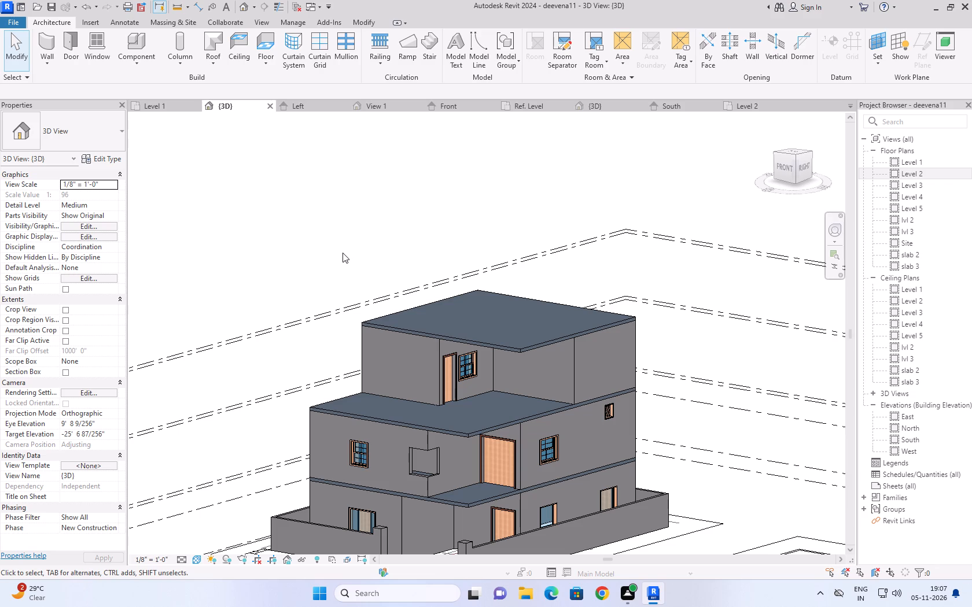
scroll(293, 203, down, 1)
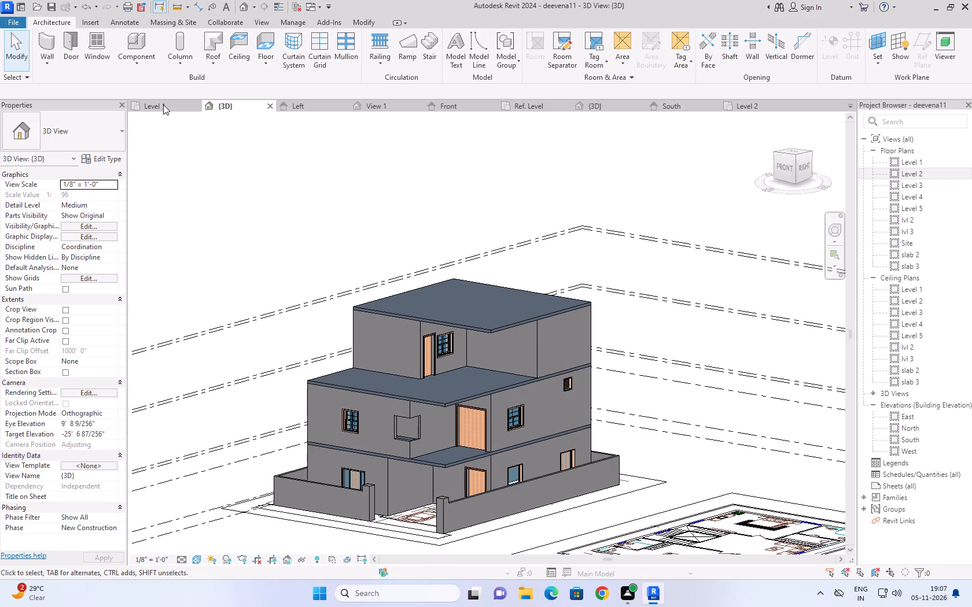
click(163, 105)
scroll(277, 346, down, 3)
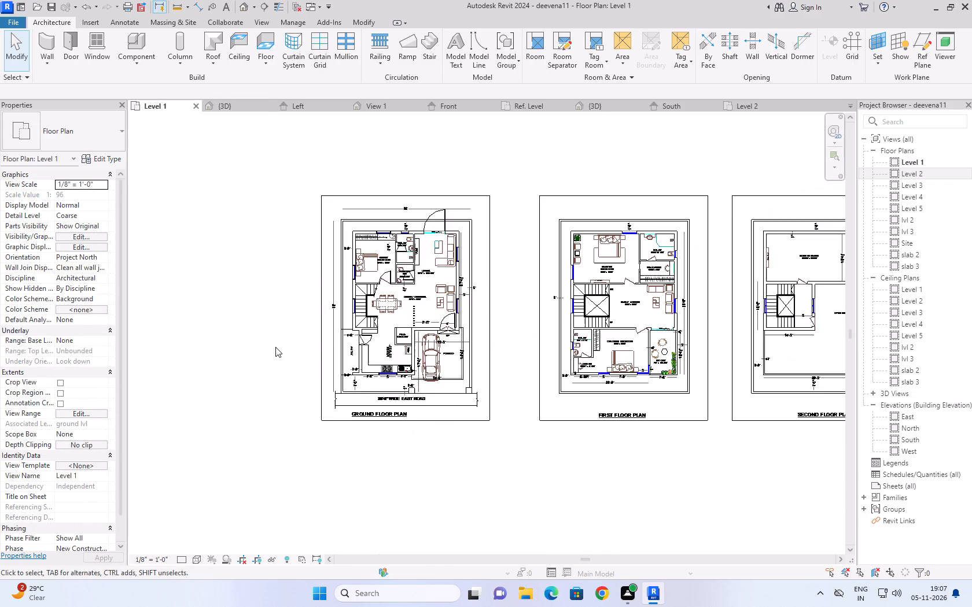
scroll(275, 347, up, 3)
middle_drag(267, 347, 194, 398)
scroll(194, 394, down, 2)
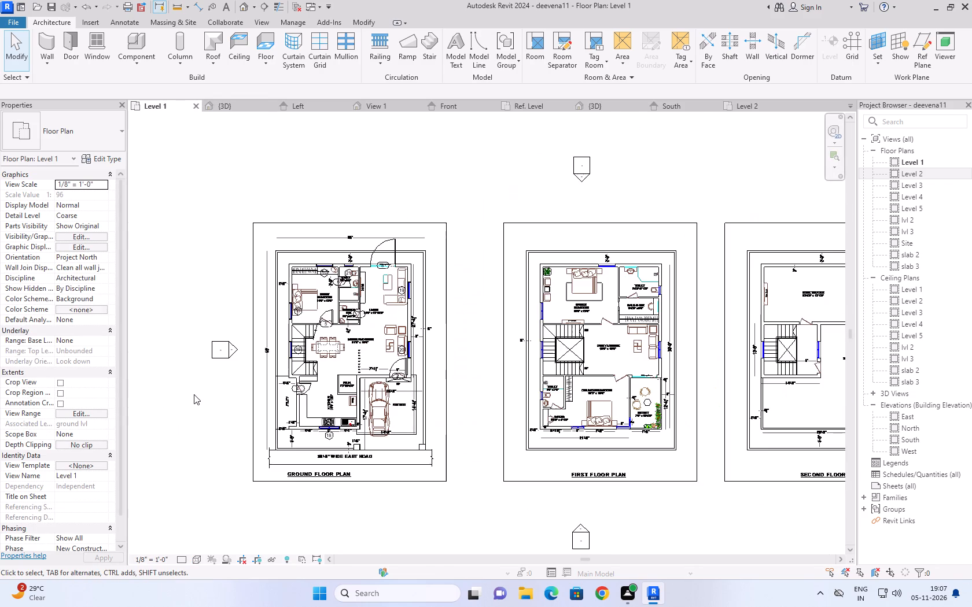
scroll(200, 384, down, 2)
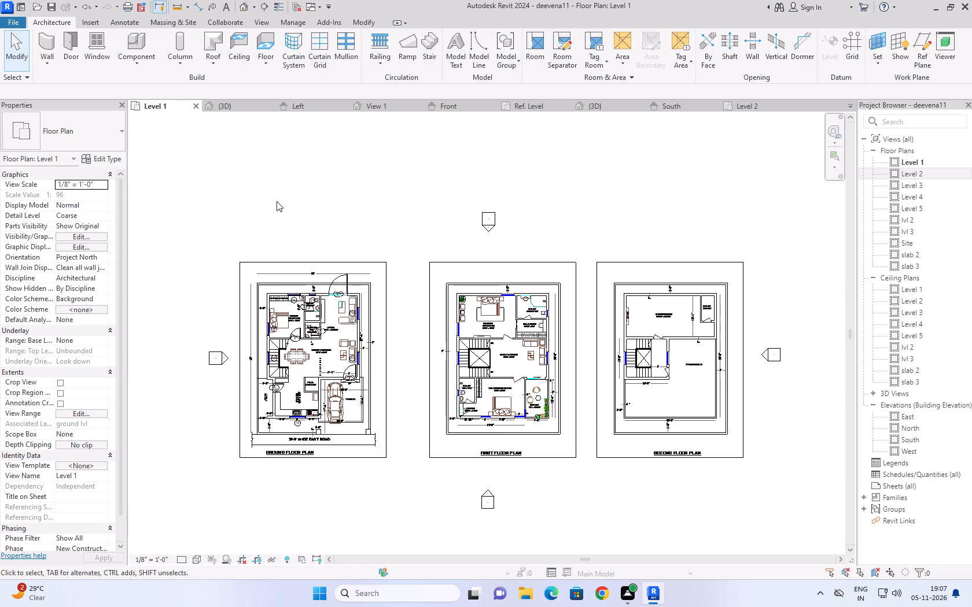
click(242, 109)
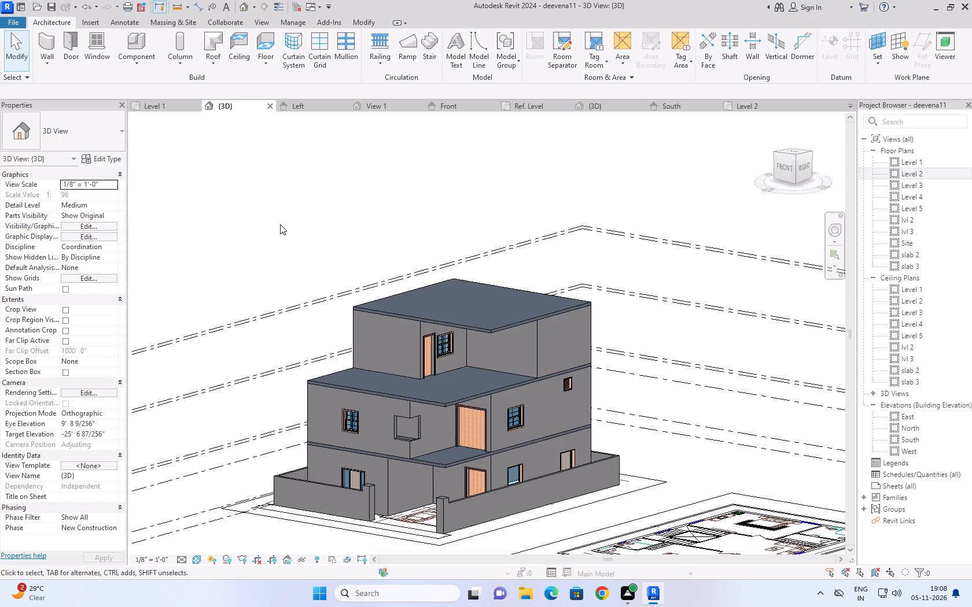
scroll(280, 224, down, 2)
middle_drag(261, 475, 249, 434)
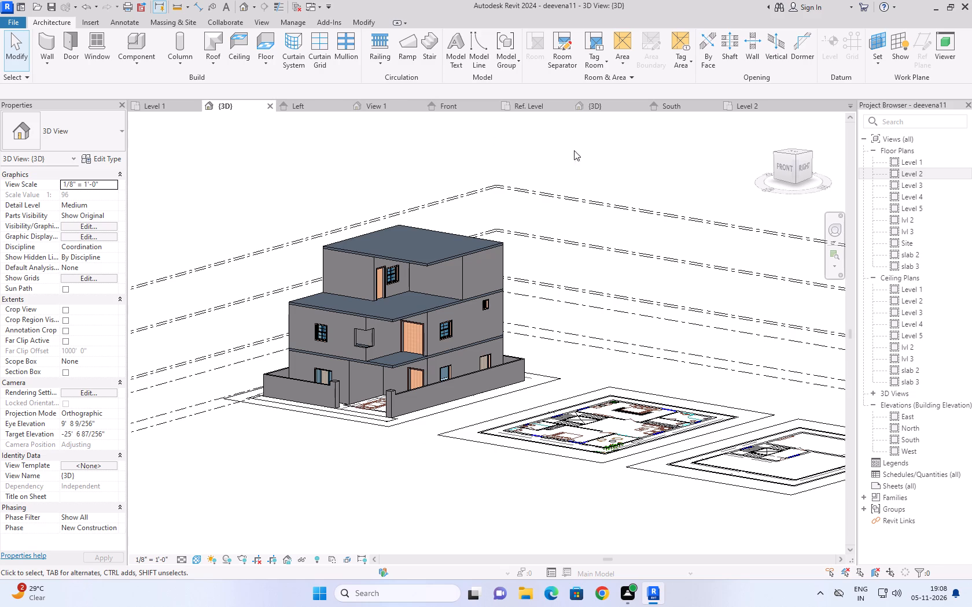
Examine the house's storeys, doors, windows and compound wall against the level lines in the South elevation.
click(683, 108)
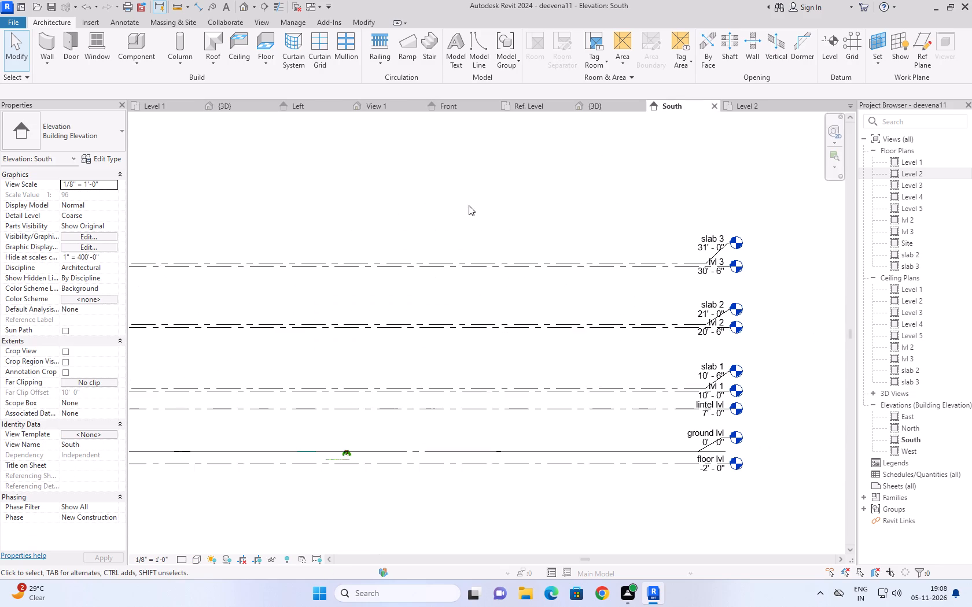
scroll(542, 199, down, 4)
middle_drag(252, 373, 434, 381)
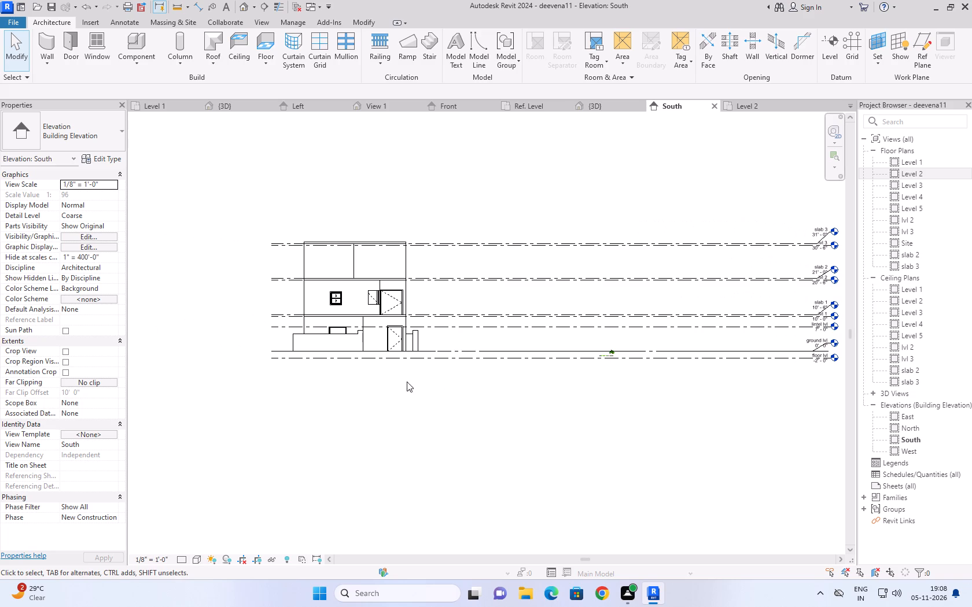
scroll(249, 397, up, 2)
scroll(348, 367, up, 4)
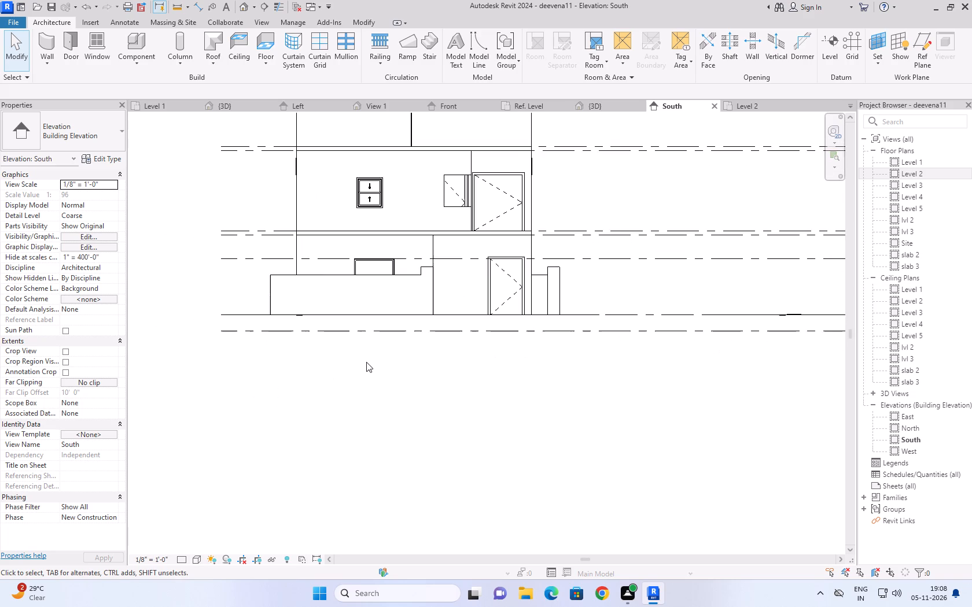
middle_drag(366, 362, 363, 389)
scroll(363, 389, up, 1)
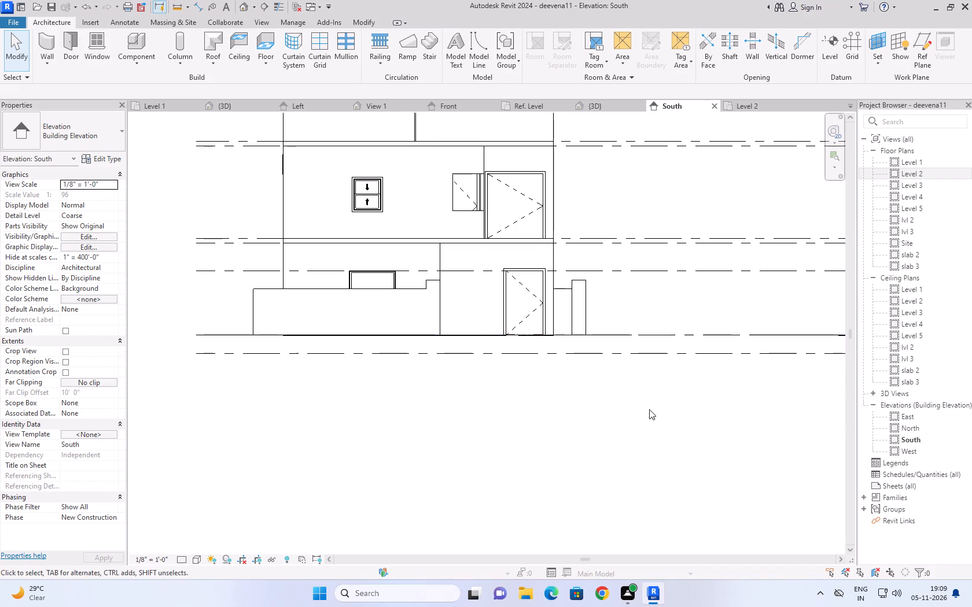
scroll(444, 414, down, 1)
middle_drag(282, 383, 323, 471)
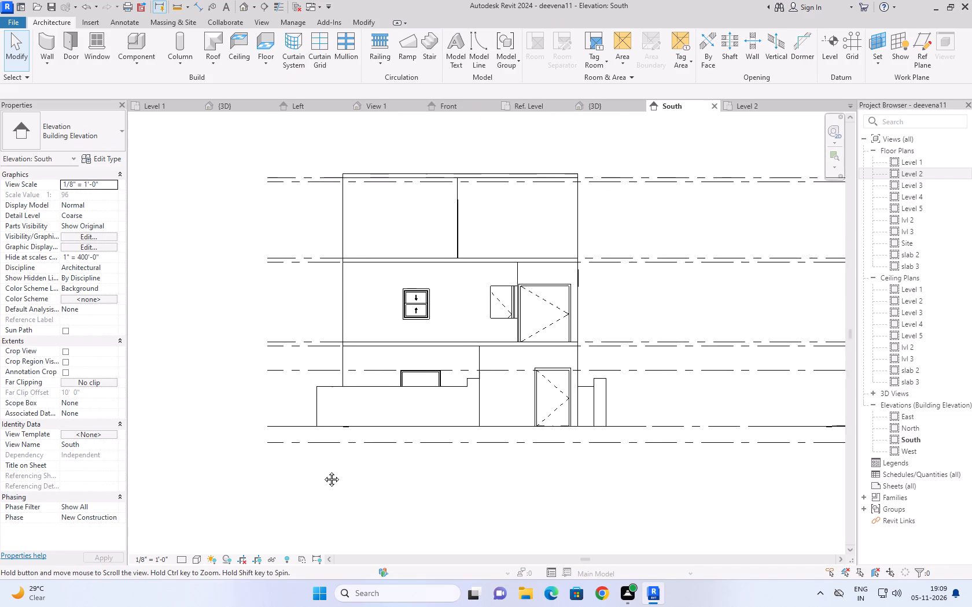
middle_drag(323, 471, 324, 472)
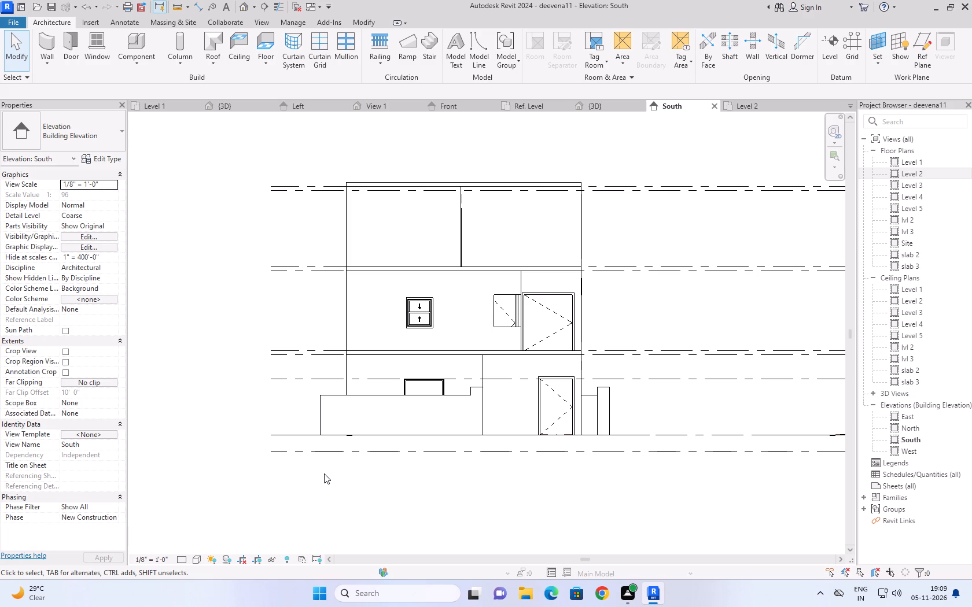
scroll(346, 468, up, 1)
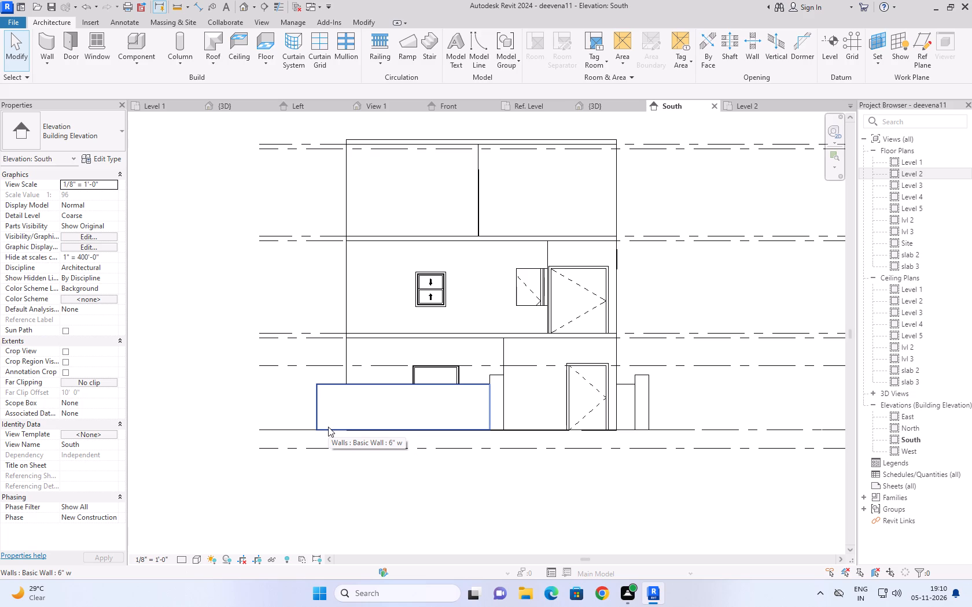
scroll(174, 303, down, 2)
scroll(203, 289, up, 2)
scroll(271, 287, up, 1)
middle_drag(294, 288, 255, 294)
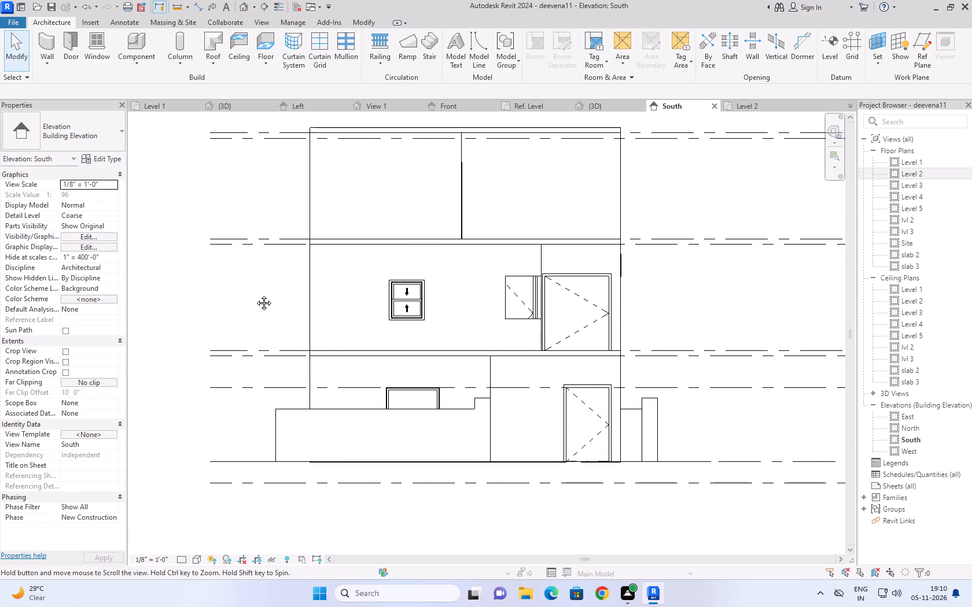
middle_drag(255, 294, 251, 295)
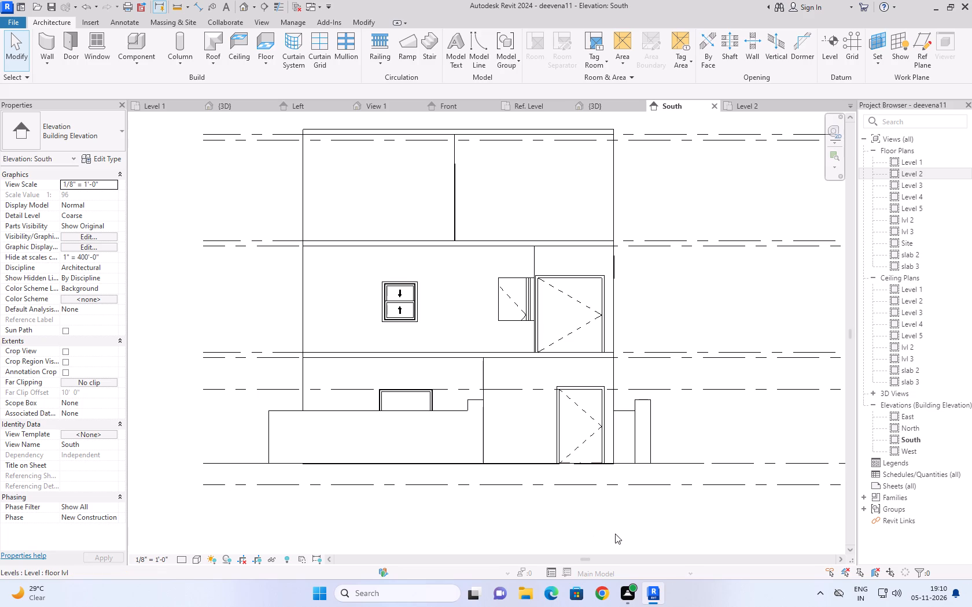
middle_drag(606, 534, 458, 512)
scroll(463, 501, down, 2)
middle_drag(463, 501, 514, 482)
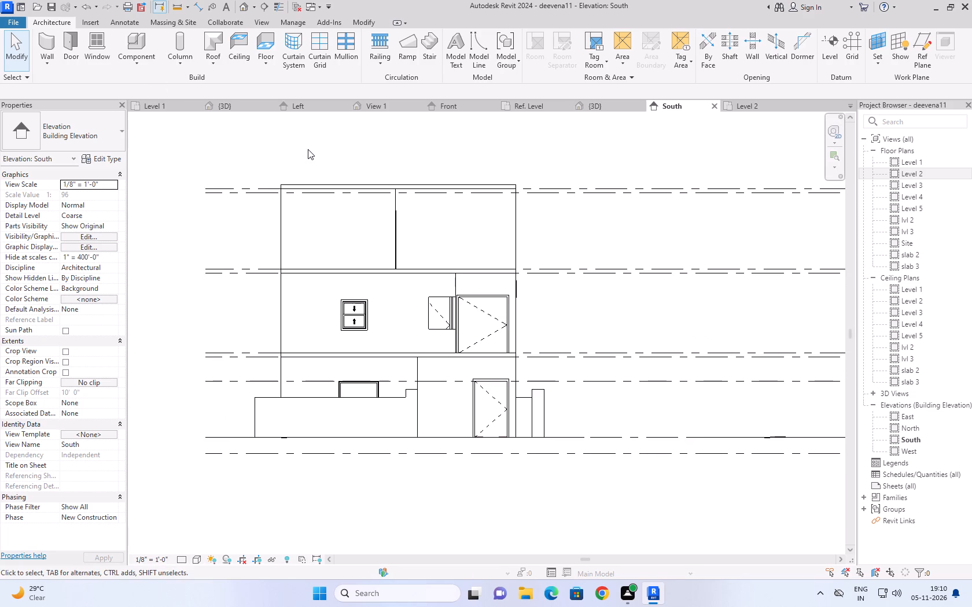
scroll(308, 149, up, 1)
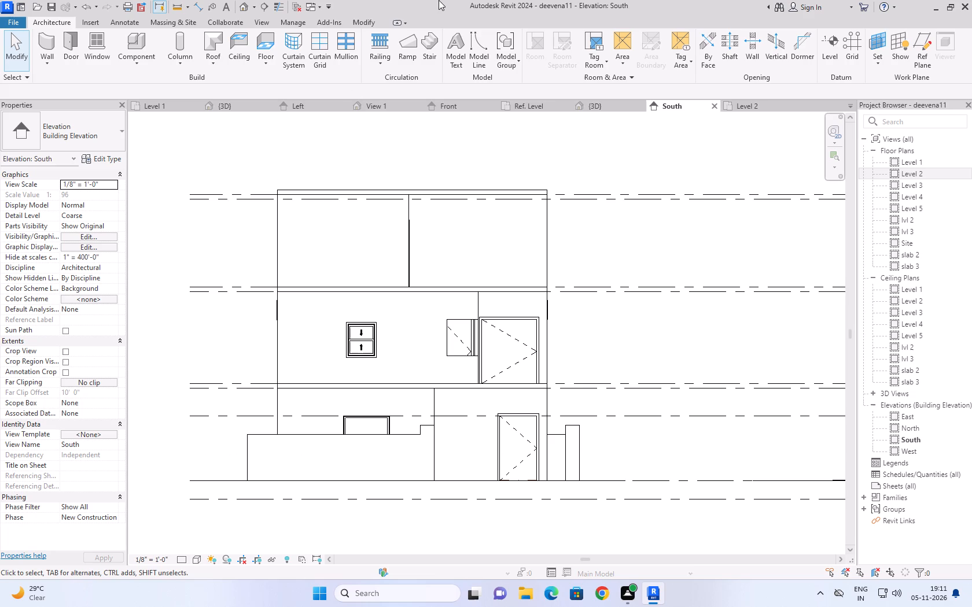
scroll(242, 196, down, 3)
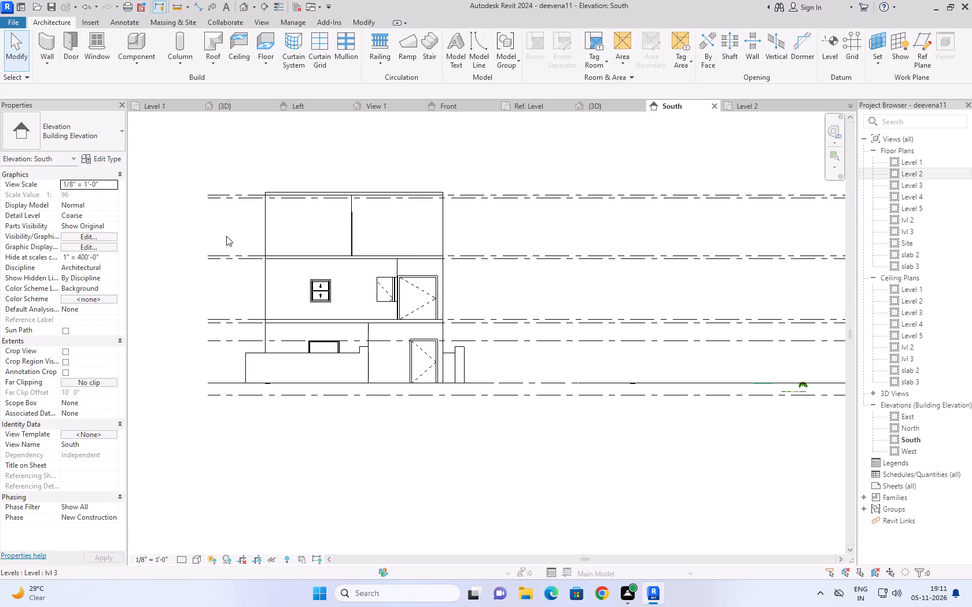
Examine the names and heights of the slab and lvl levels at their level heads in the South elevation.
scroll(233, 239, down, 2)
middle_drag(578, 240, 346, 281)
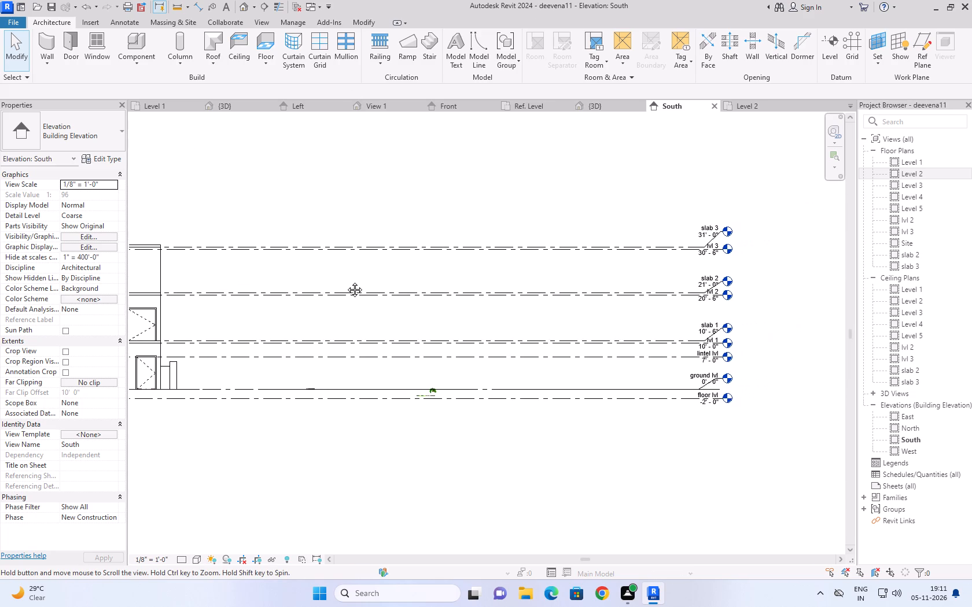
middle_drag(346, 281, 363, 277)
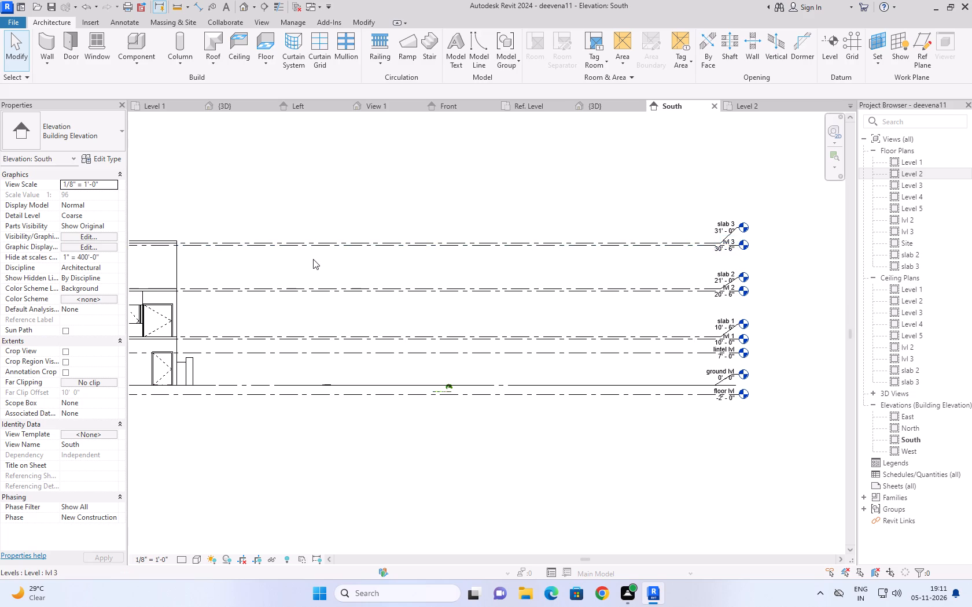
scroll(308, 259, up, 1)
middle_drag(583, 269, 598, 246)
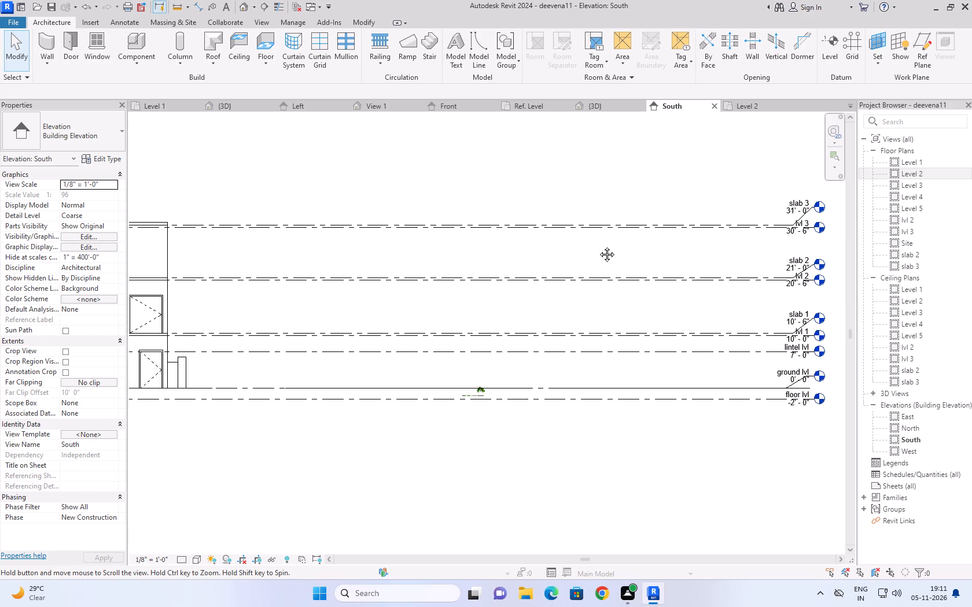
middle_drag(598, 246, 593, 238)
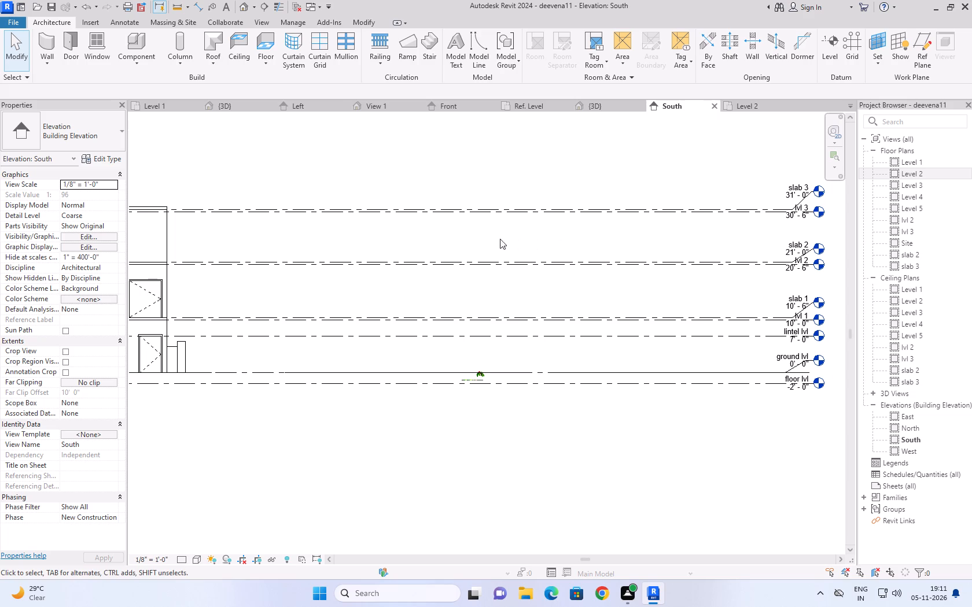
middle_drag(461, 239, 399, 235)
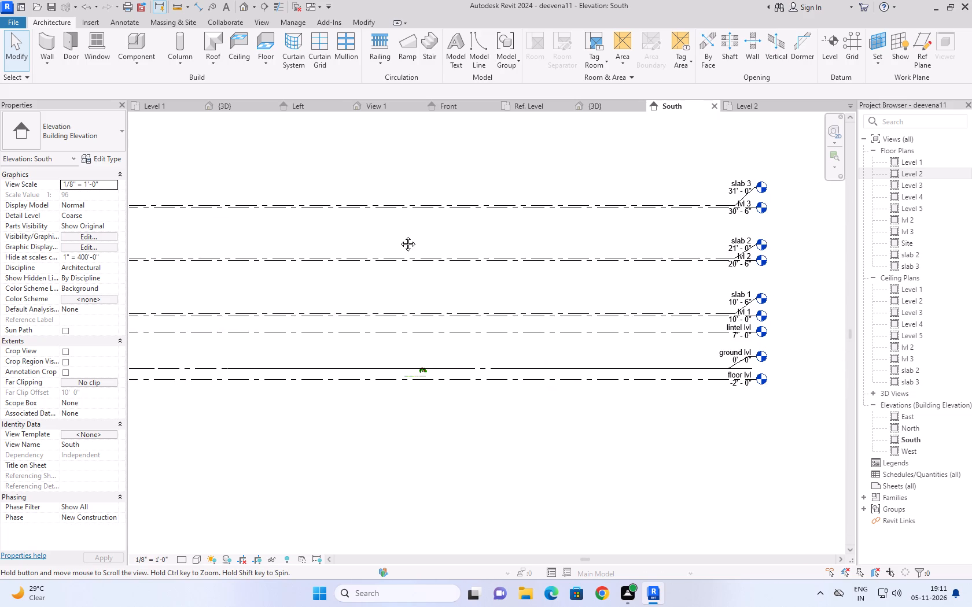
middle_drag(399, 235, 393, 237)
scroll(764, 216, up, 4)
scroll(654, 223, up, 4)
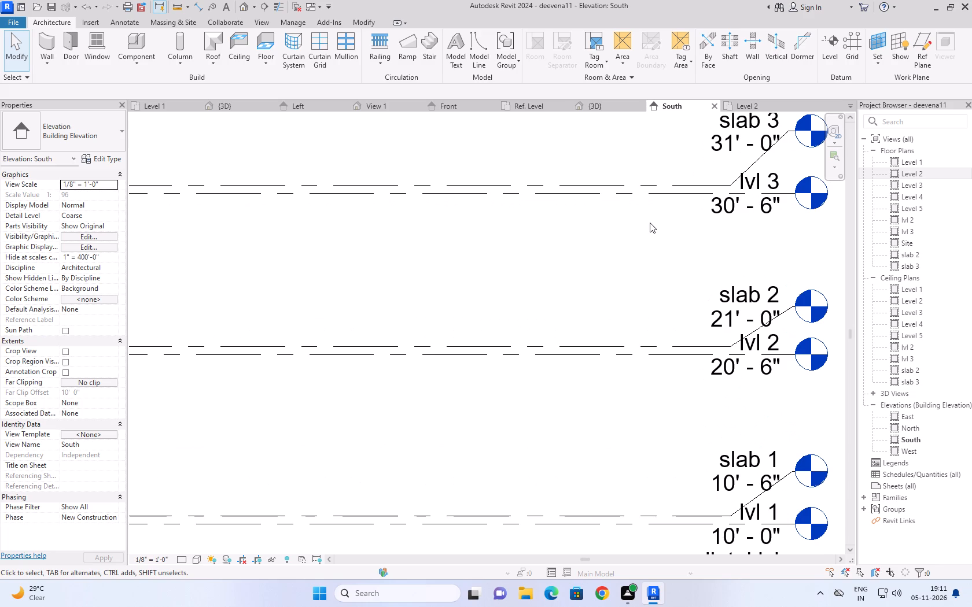
scroll(674, 203, up, 1)
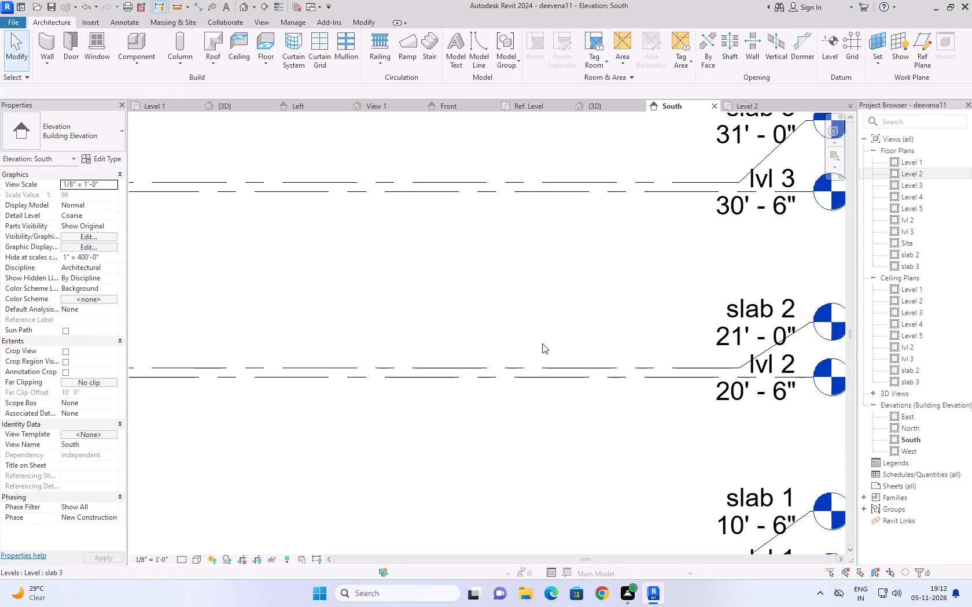
middle_drag(543, 338, 496, 347)
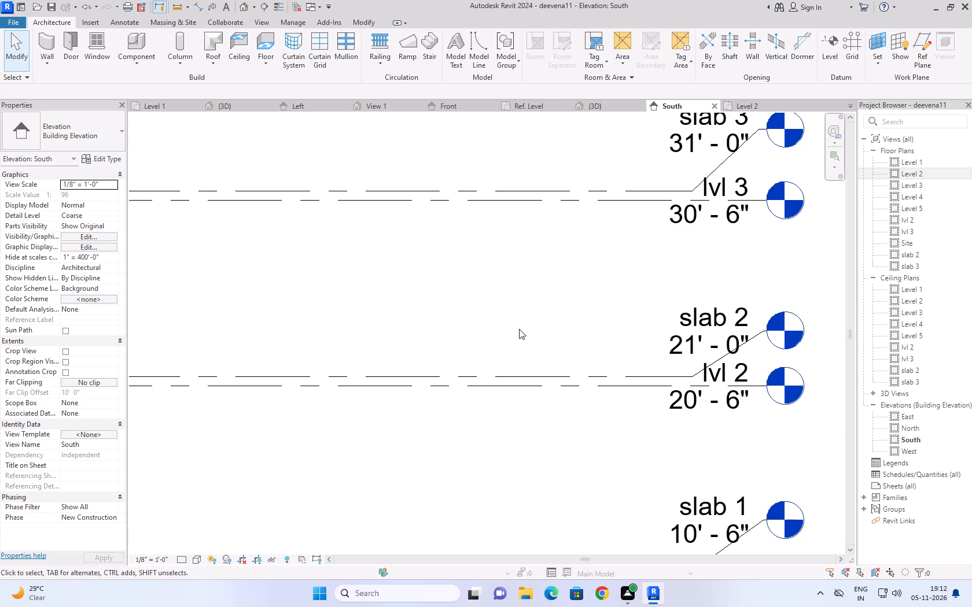
scroll(575, 271, down, 2)
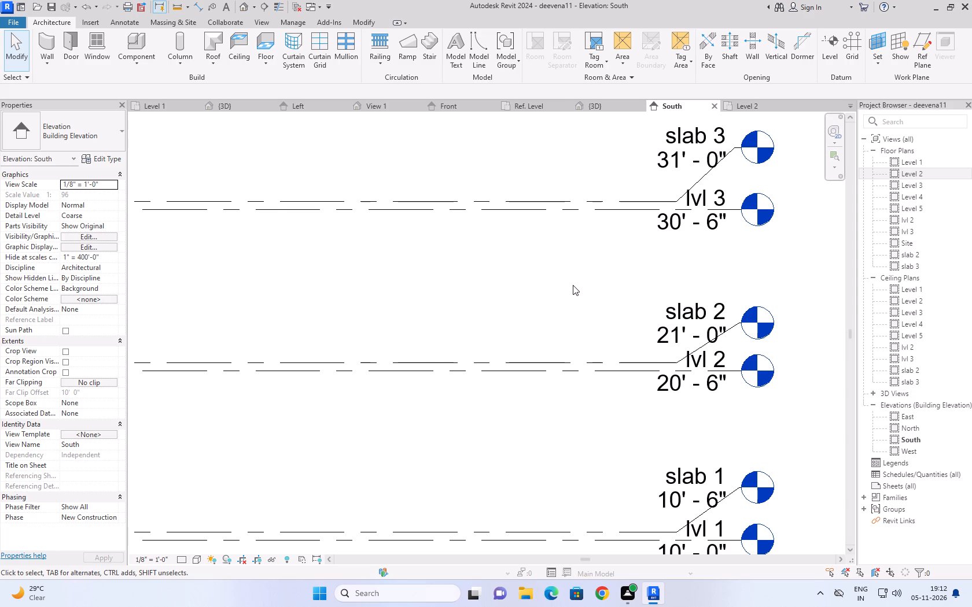
scroll(573, 285, up, 1)
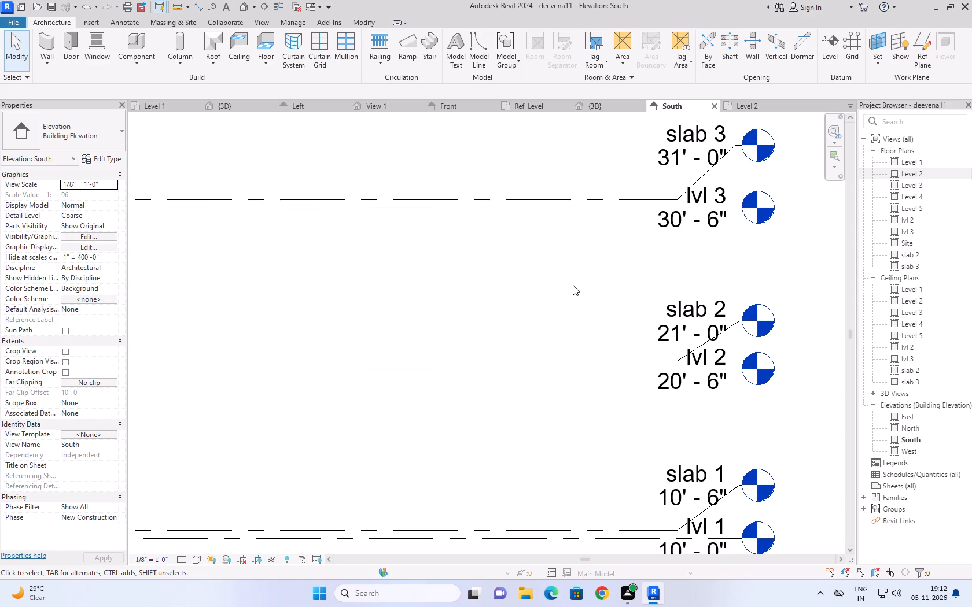
Set the elevation of level lvl 3 to 31' in the South elevation and check it against the house.
click(717, 223)
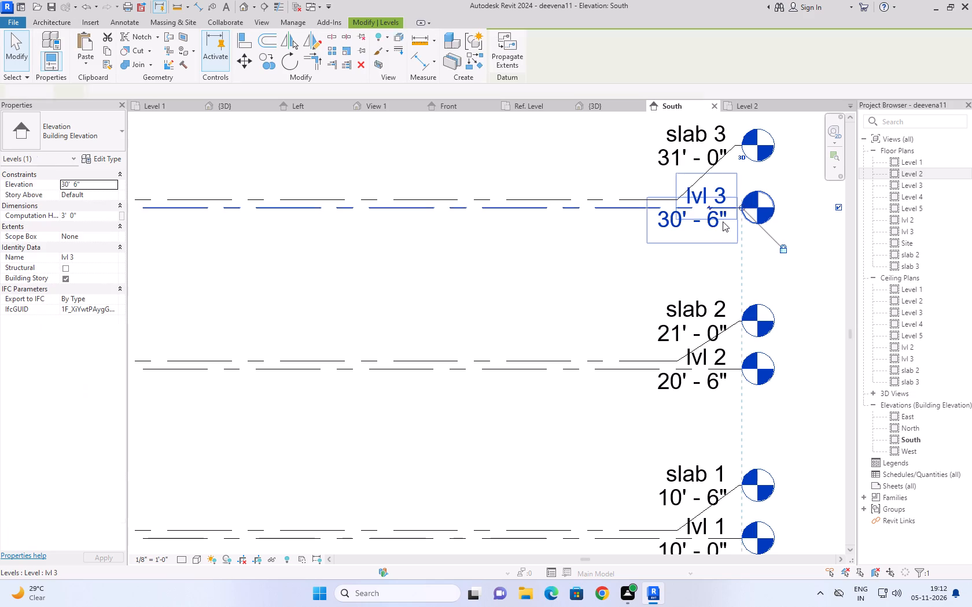
click(722, 220)
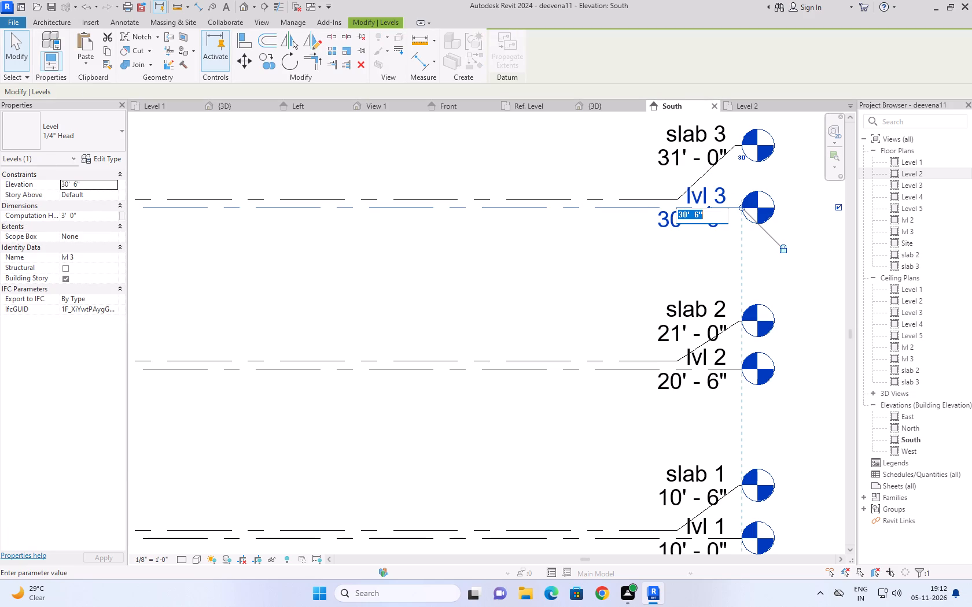
text(31)
key(apostrophe)
key(Return)
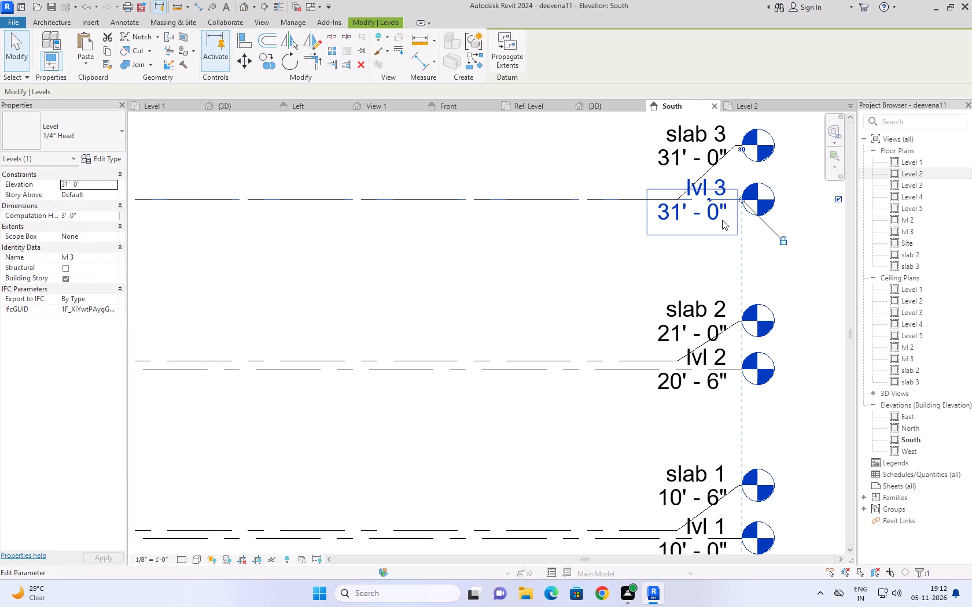
click(582, 299)
scroll(623, 287, down, 3)
scroll(330, 279, down, 2)
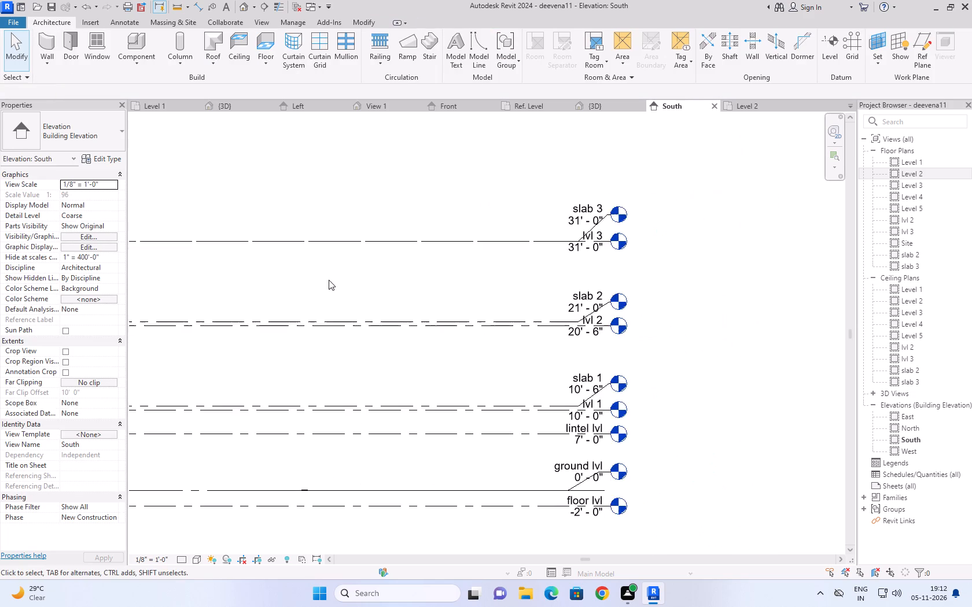
middle_drag(327, 280, 725, 300)
scroll(728, 301, down, 1)
scroll(566, 335, down, 3)
scroll(286, 311, up, 2)
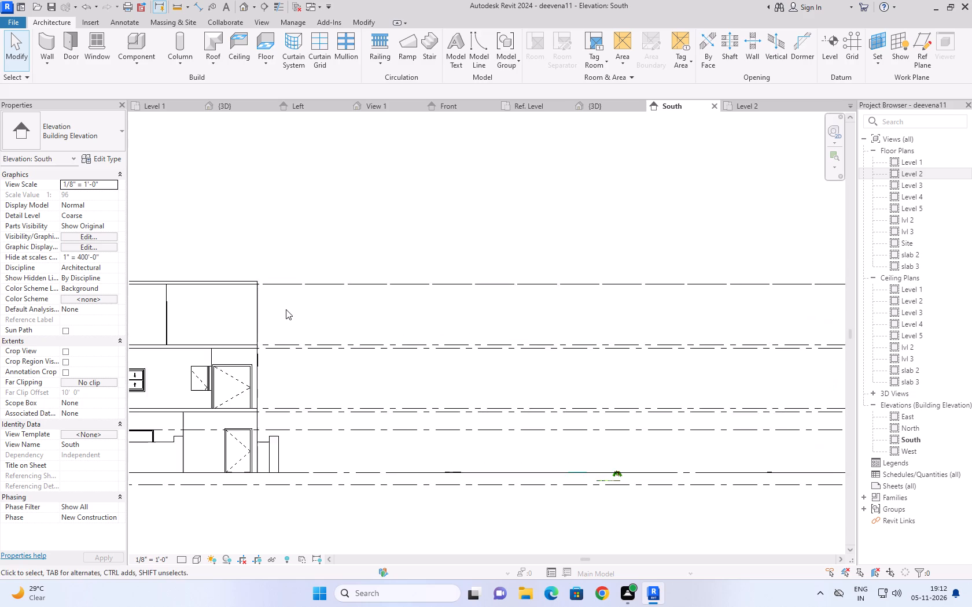
Set the elevation of level slab 3 to 31'6" in the South elevation.
scroll(286, 309, up, 1)
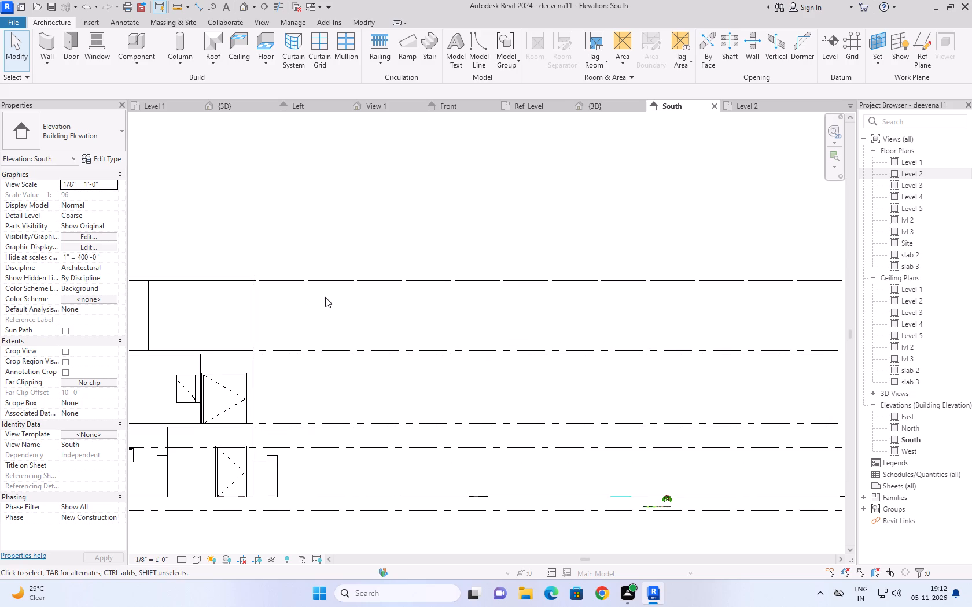
middle_drag(499, 326, 157, 310)
scroll(750, 294, up, 1)
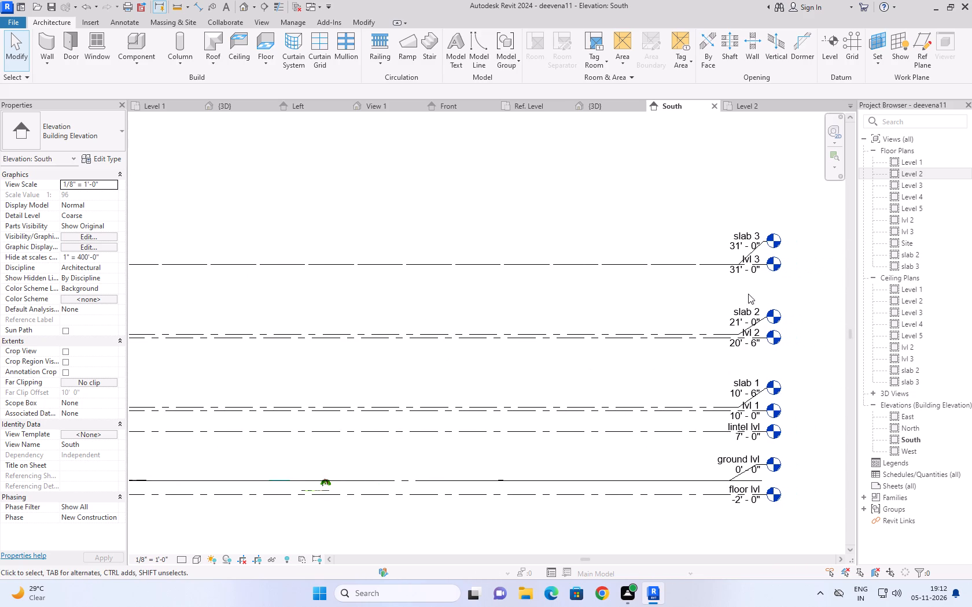
scroll(738, 287, up, 3)
middle_drag(726, 287, 529, 319)
scroll(490, 209, up, 2)
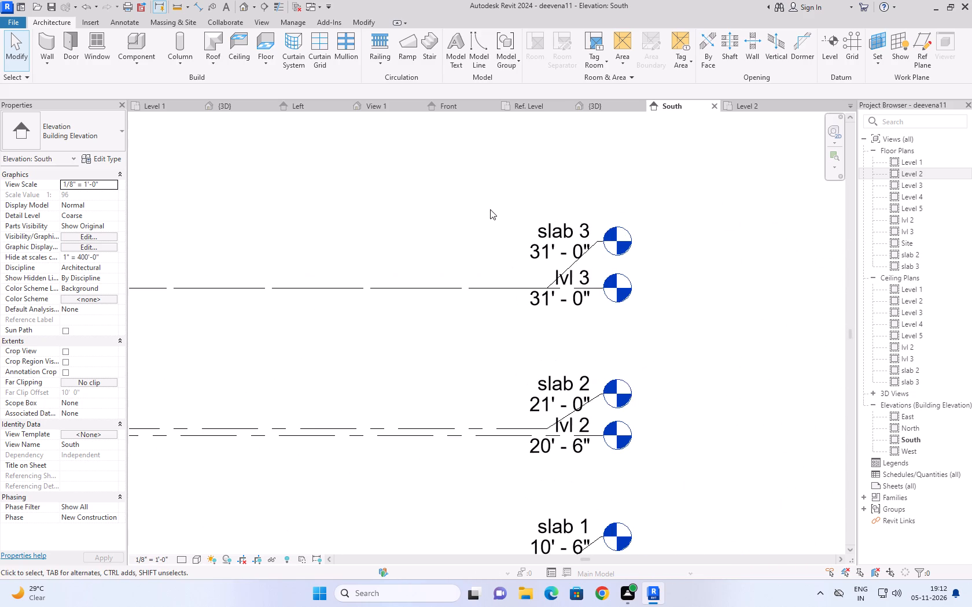
double_click(553, 259)
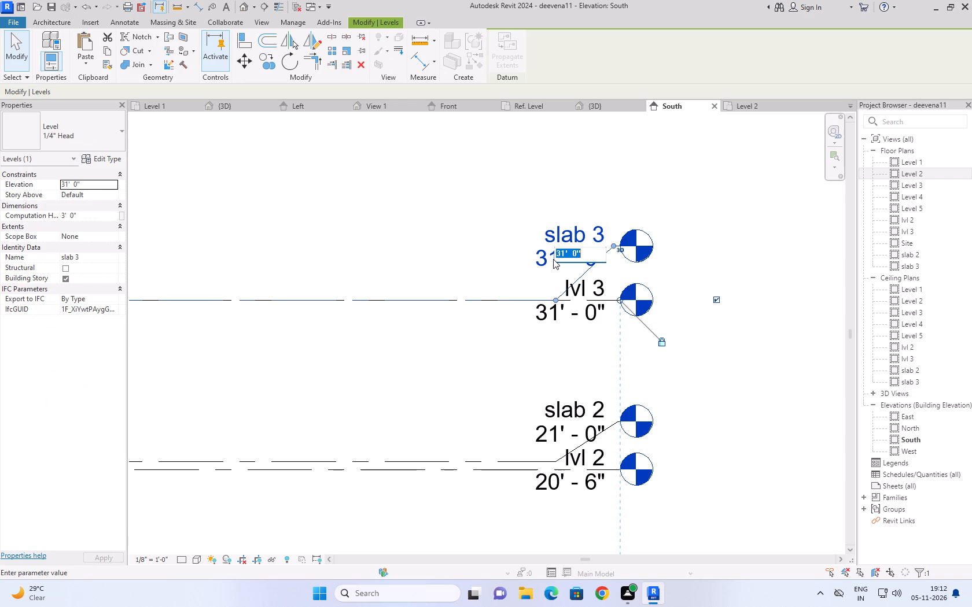
text(31'6)
key(shift+quotedbl)
key(Return)
scroll(554, 259, up, 1)
click(402, 212)
scroll(395, 217, down, 2)
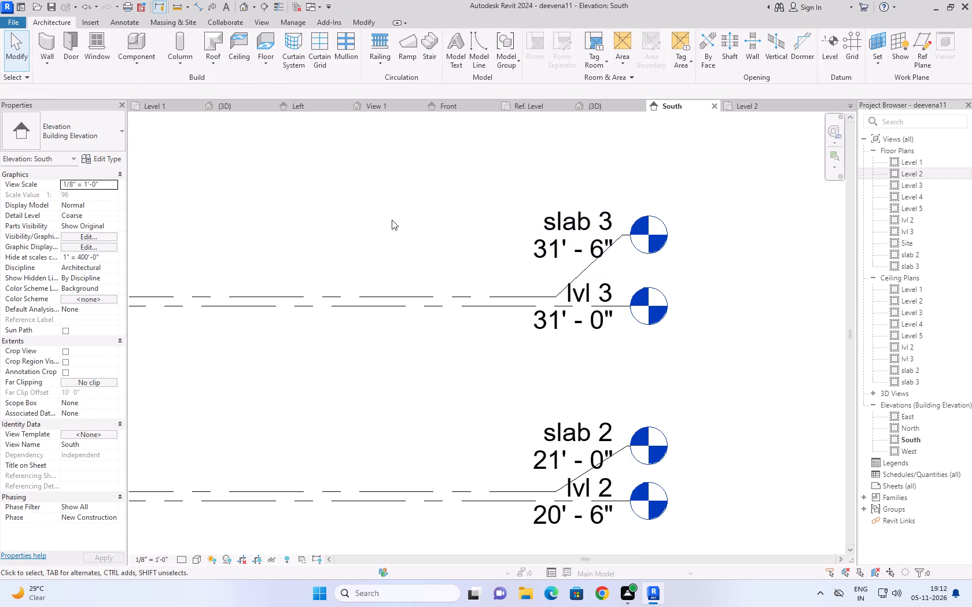
Examine the house's roof slab and storeys against the slab and lvl level lines in the South elevation.
scroll(392, 220, down, 1)
middle_drag(285, 232, 702, 239)
scroll(702, 238, down, 5)
scroll(585, 239, down, 4)
middle_drag(363, 213, 463, 224)
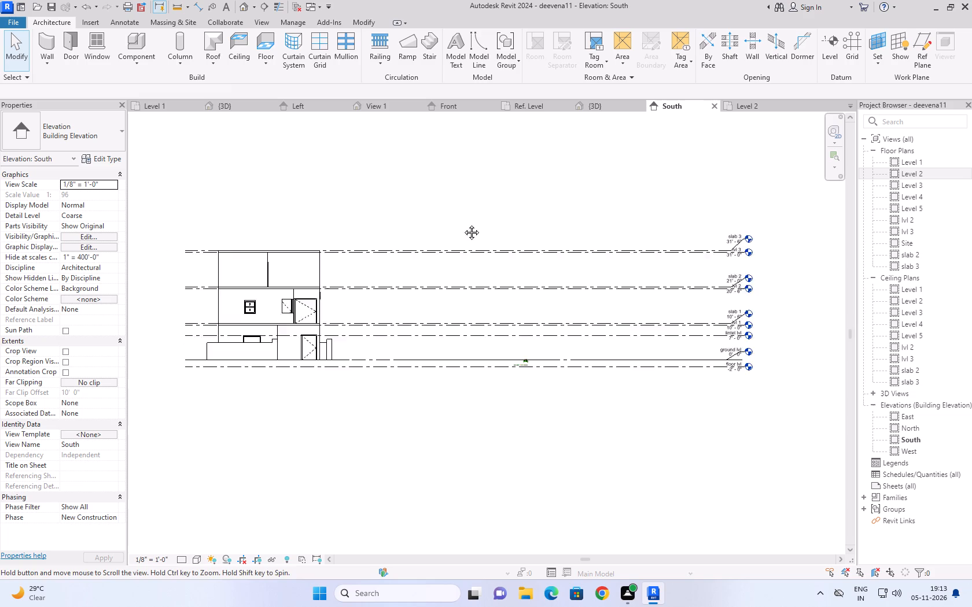
middle_drag(463, 224, 556, 238)
scroll(525, 254, up, 3)
scroll(476, 260, up, 4)
scroll(429, 269, up, 2)
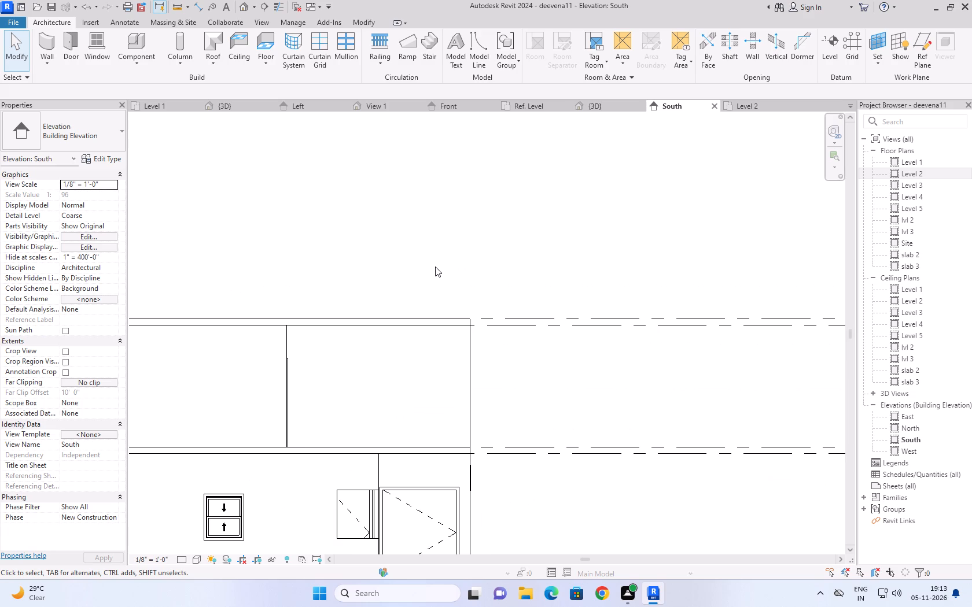
scroll(488, 252, down, 5)
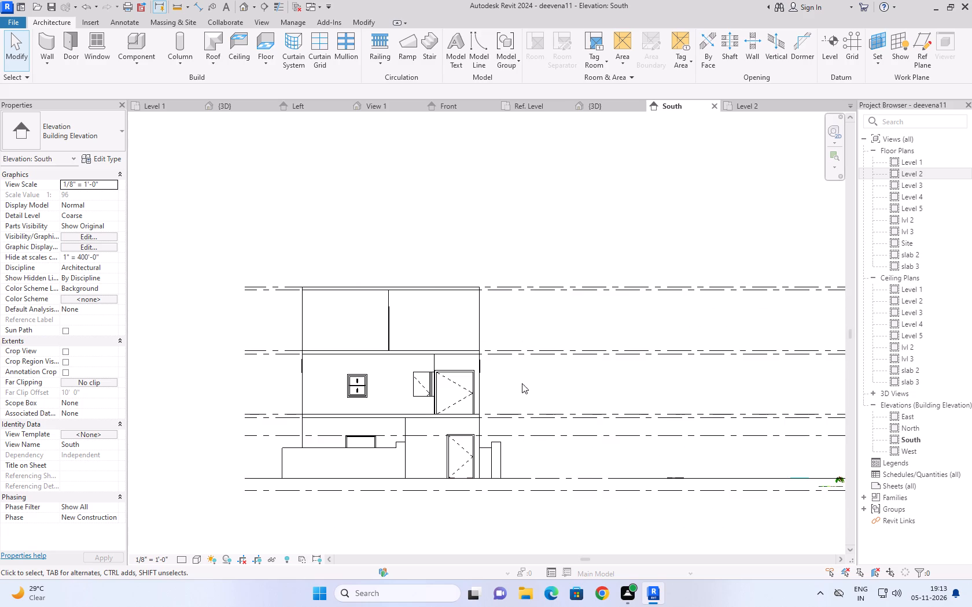
middle_drag(476, 393, 471, 335)
scroll(471, 335, up, 1)
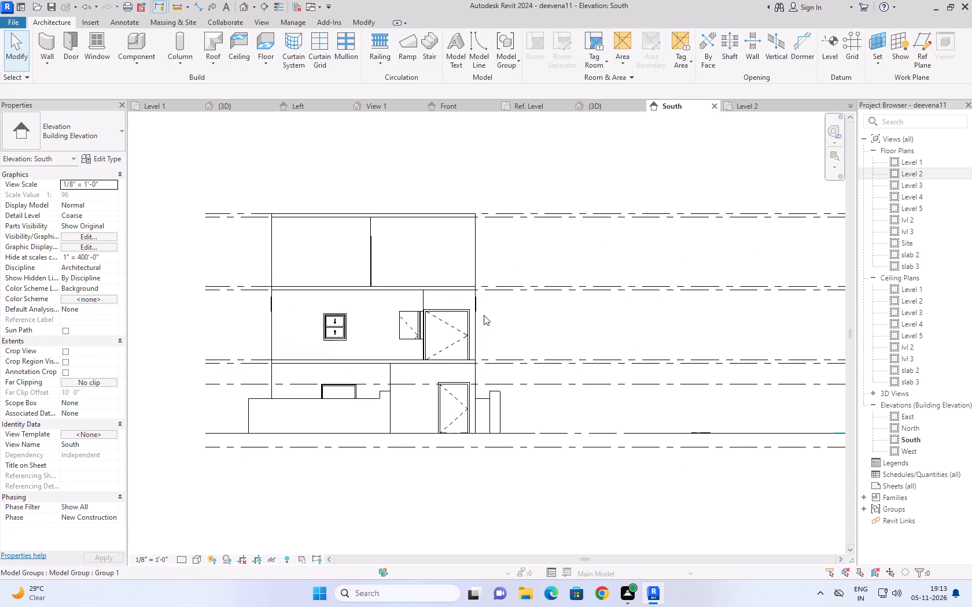
Combine the ground-floor elements and compound wall into one model group, excluding the first-floor group and the level lines.
middle_drag(505, 326, 522, 254)
scroll(522, 254, up, 1)
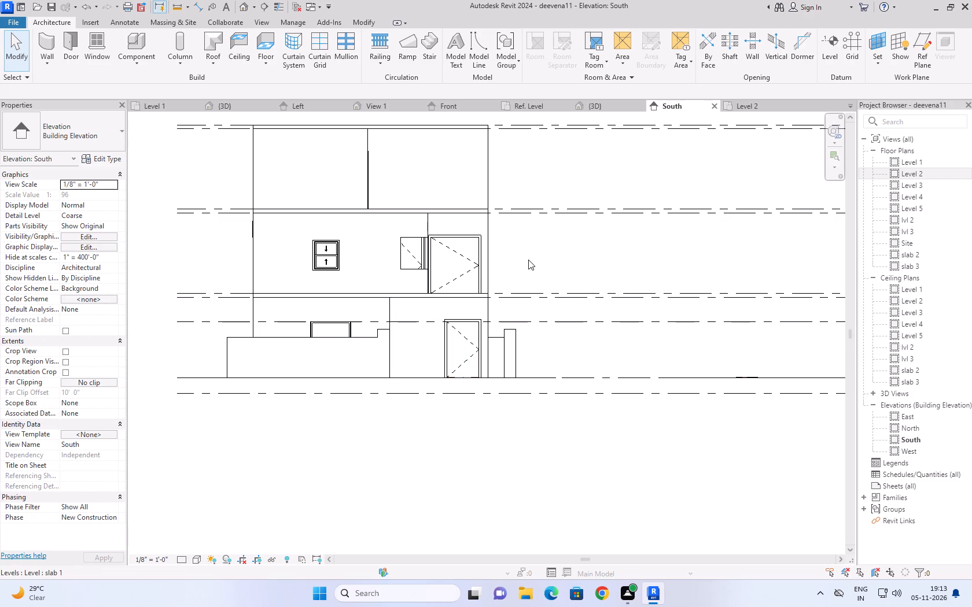
drag(546, 257, 185, 460)
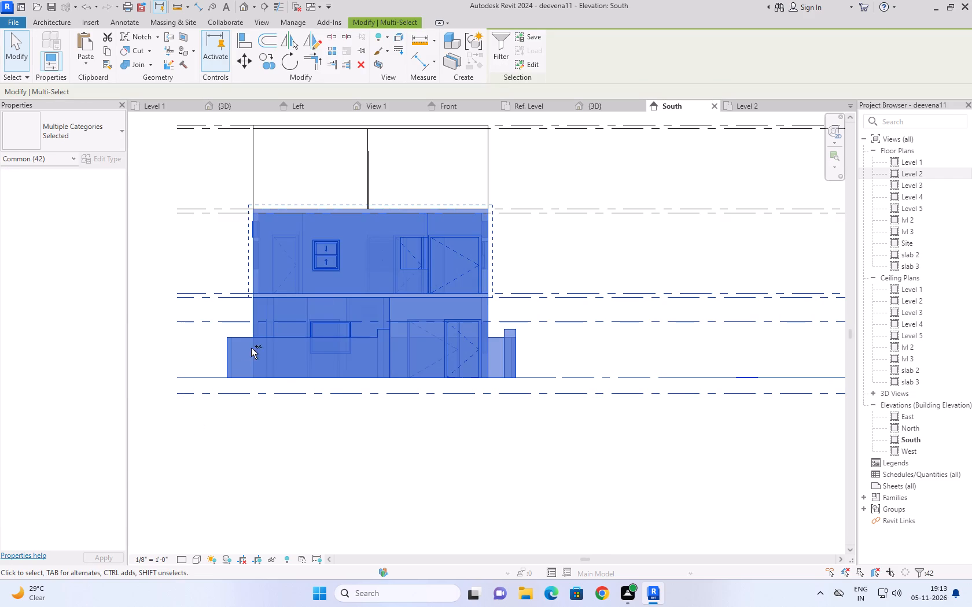
ctrl+shift+click(487, 256)
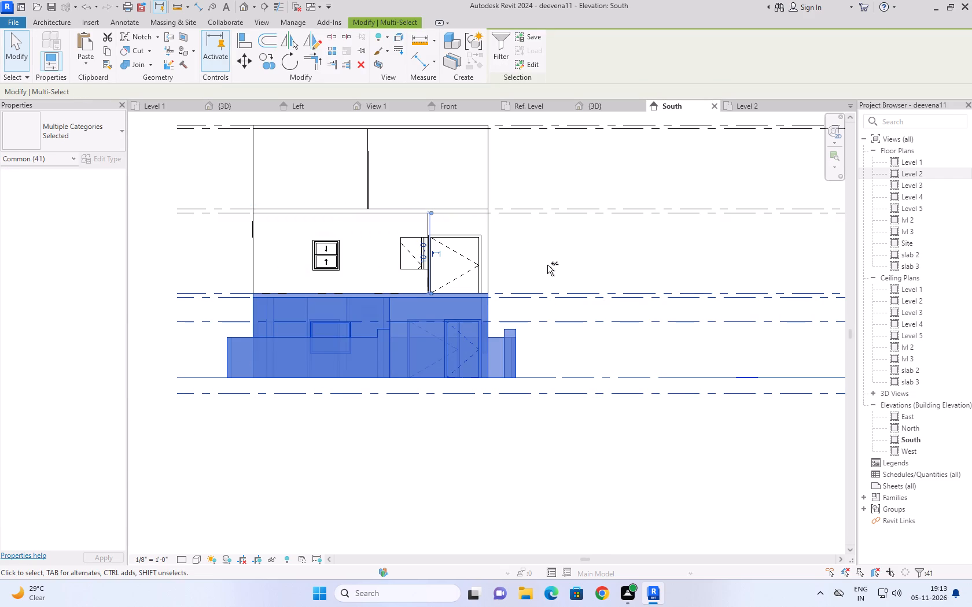
ctrl+shift+drag(547, 265, 543, 431)
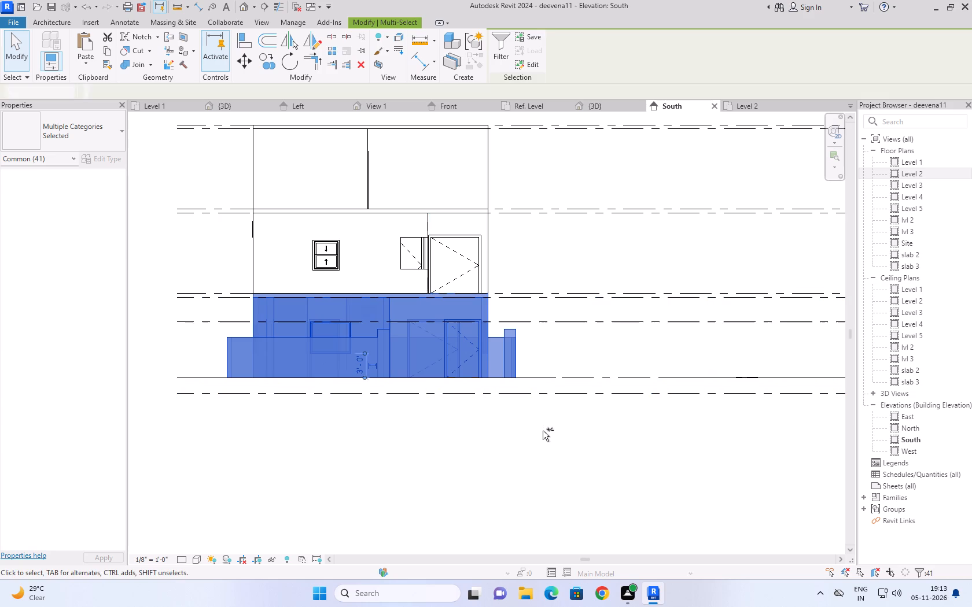
click(470, 36)
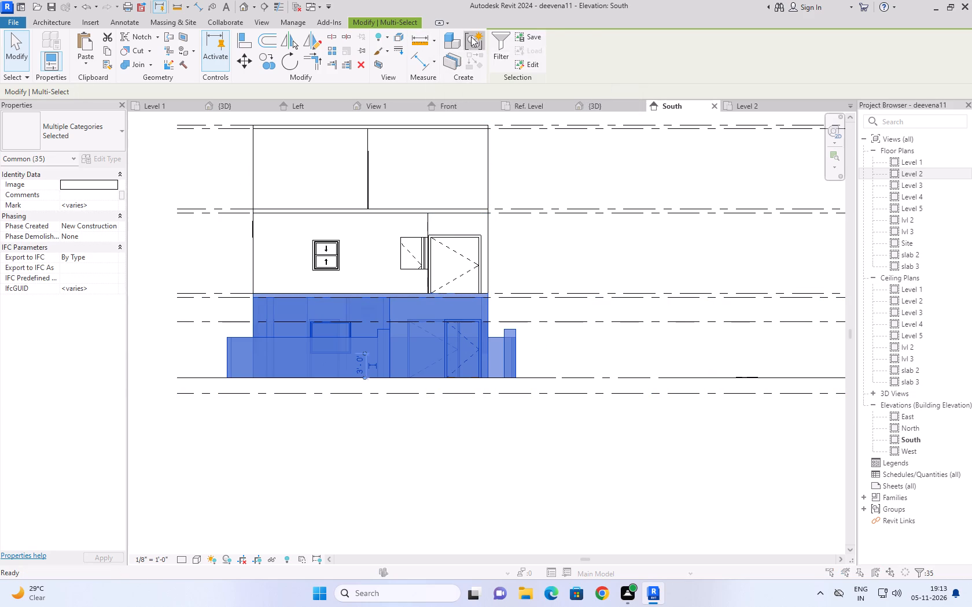
click(424, 325)
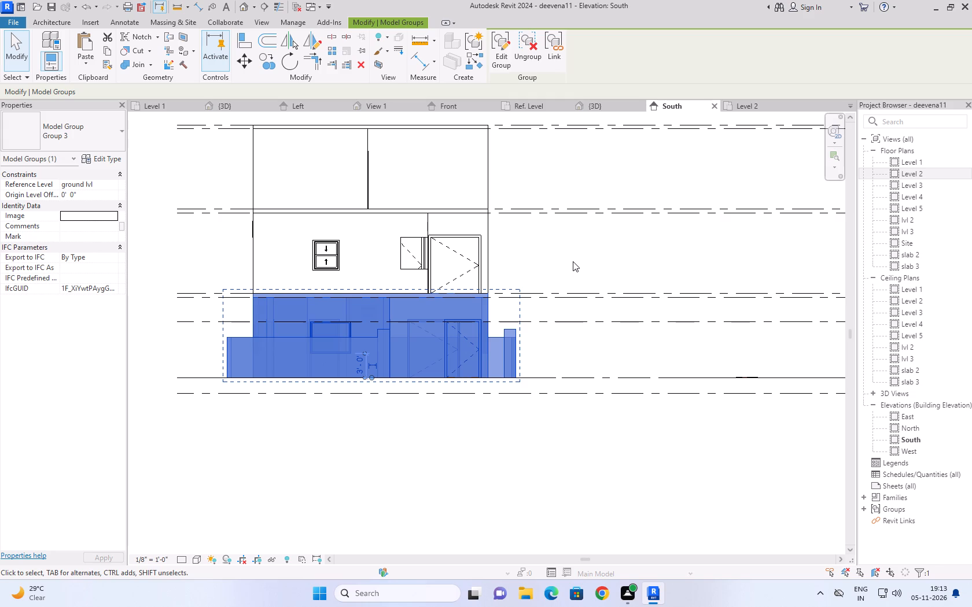
click(573, 261)
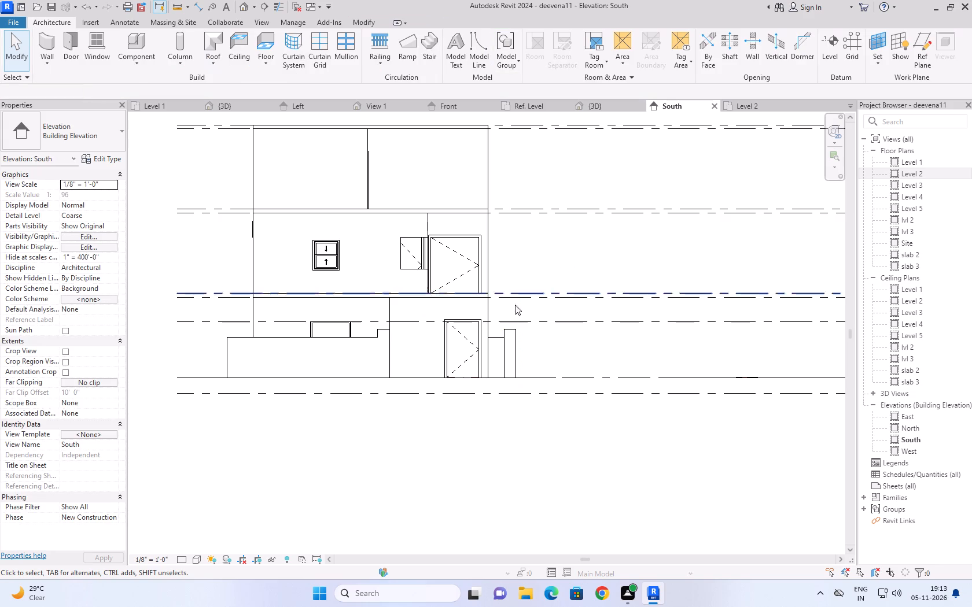
Check the model groups of the ground, first and second floors one by one against the level lines.
click(488, 325)
click(492, 234)
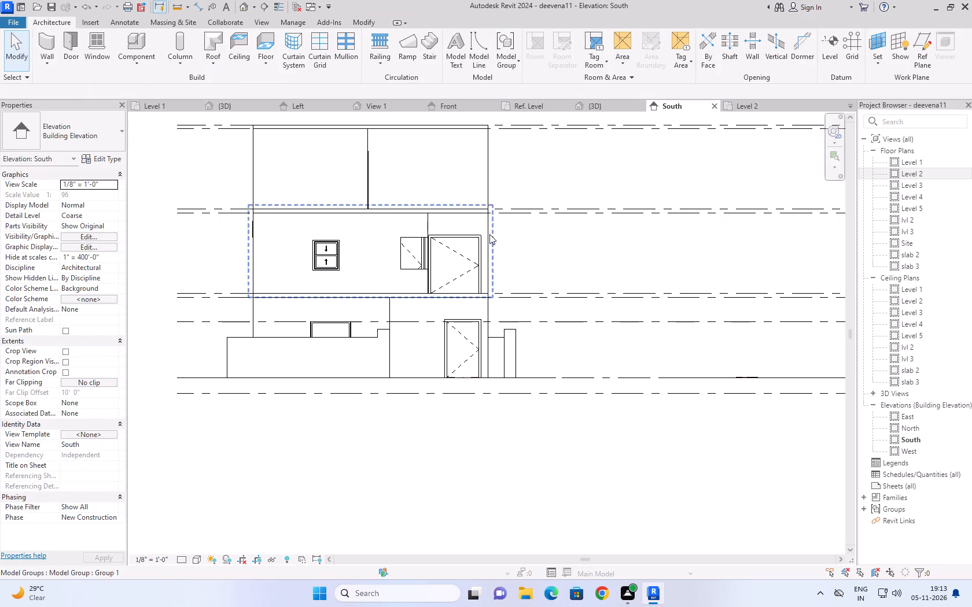
click(489, 234)
click(548, 154)
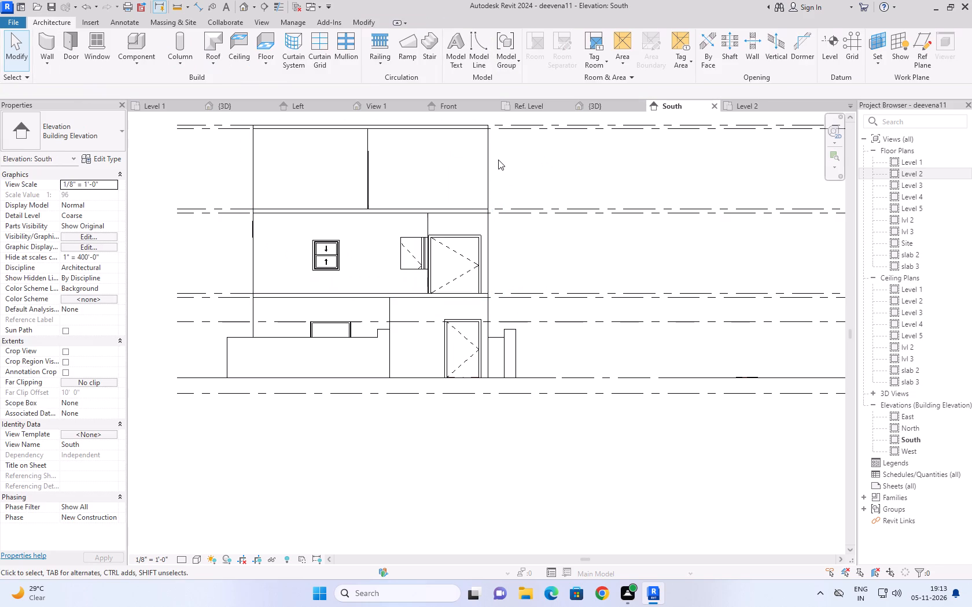
click(490, 161)
click(569, 173)
scroll(544, 193, down, 2)
middle_drag(529, 162, 535, 221)
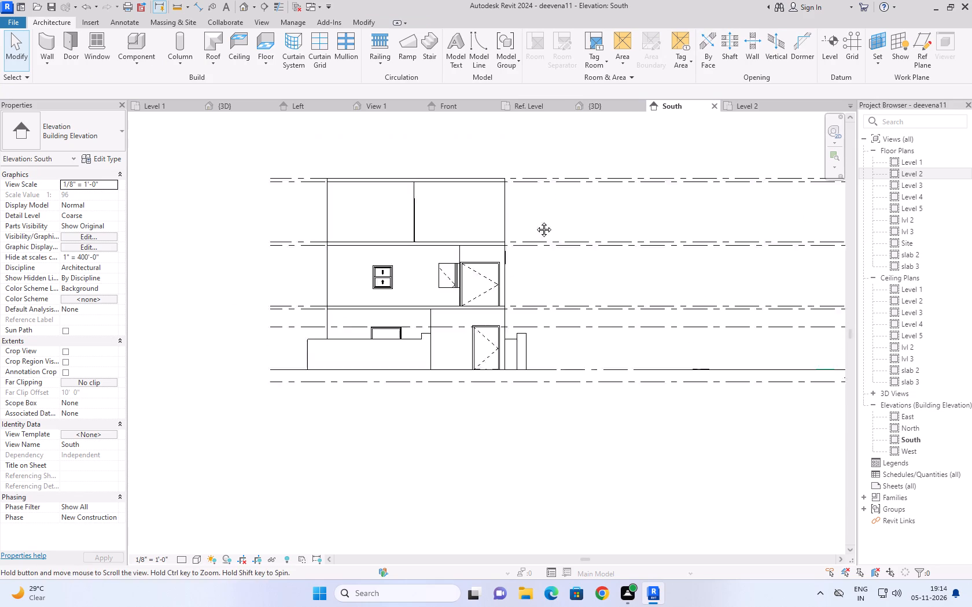
middle_drag(535, 221, 535, 231)
scroll(535, 231, up, 1)
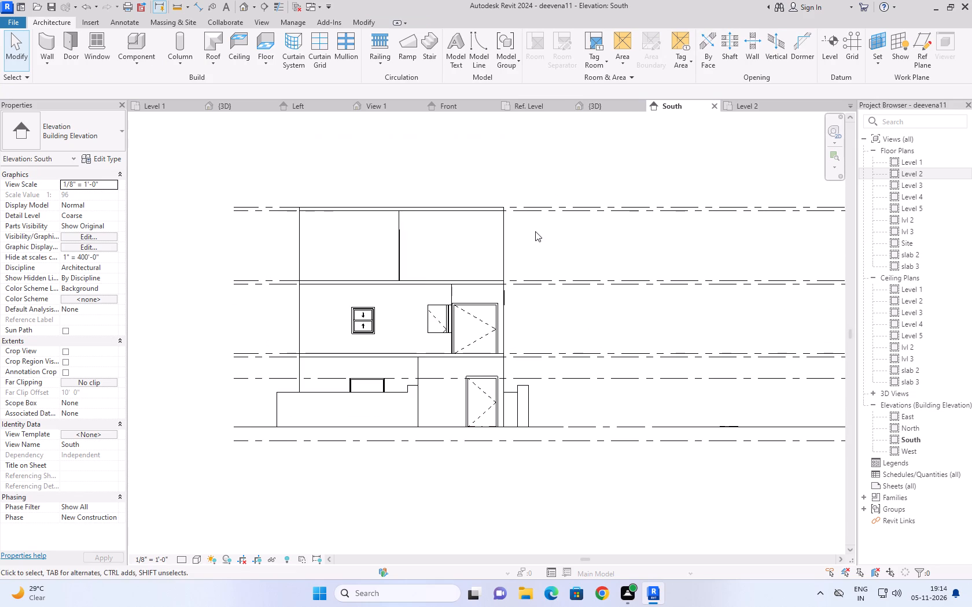
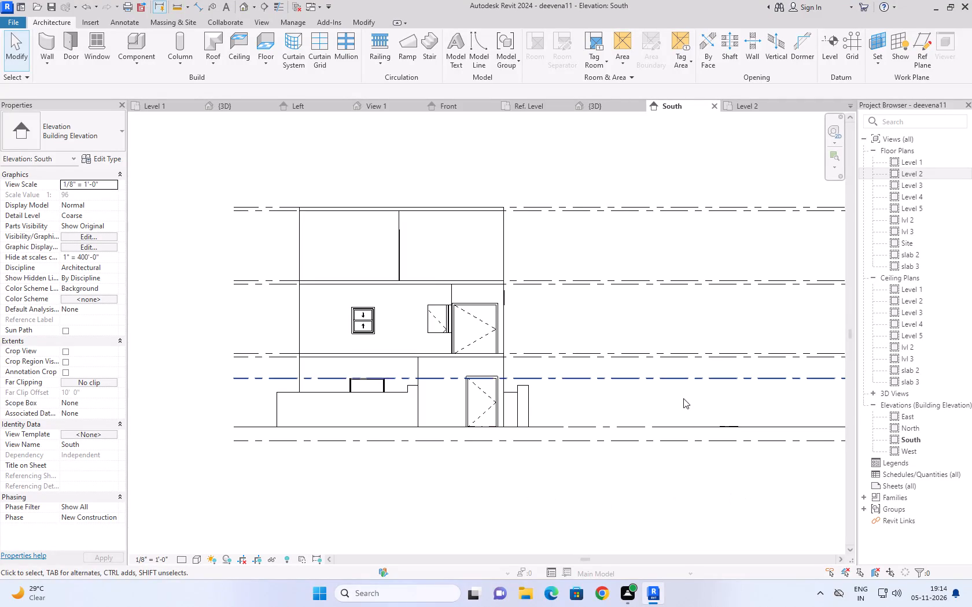
Examine the three storeys and compound wall against the level lines in the South elevation.
drag(646, 483, 626, 490)
scroll(602, 491, down, 3)
middle_drag(589, 491, 505, 462)
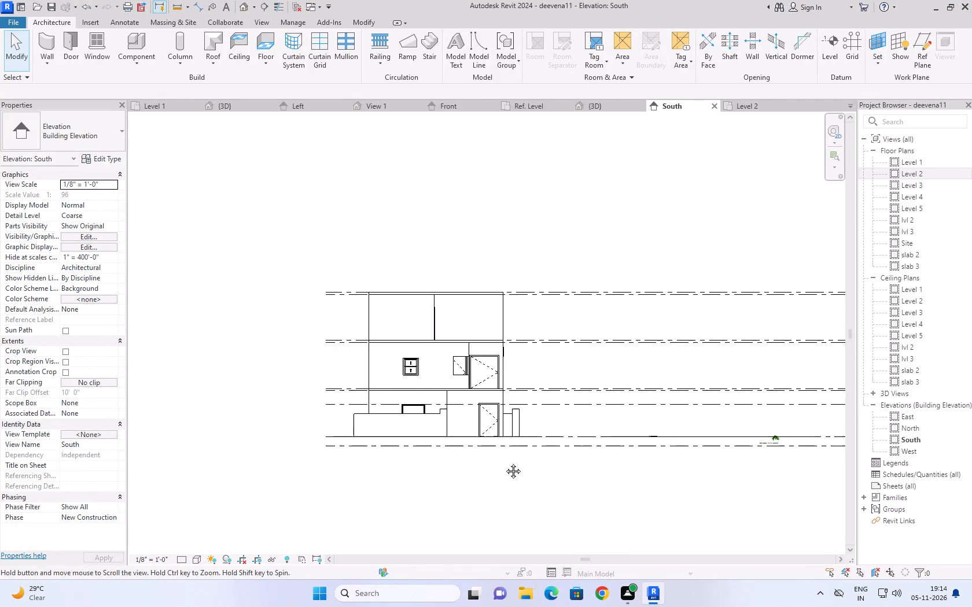
middle_drag(505, 462, 417, 436)
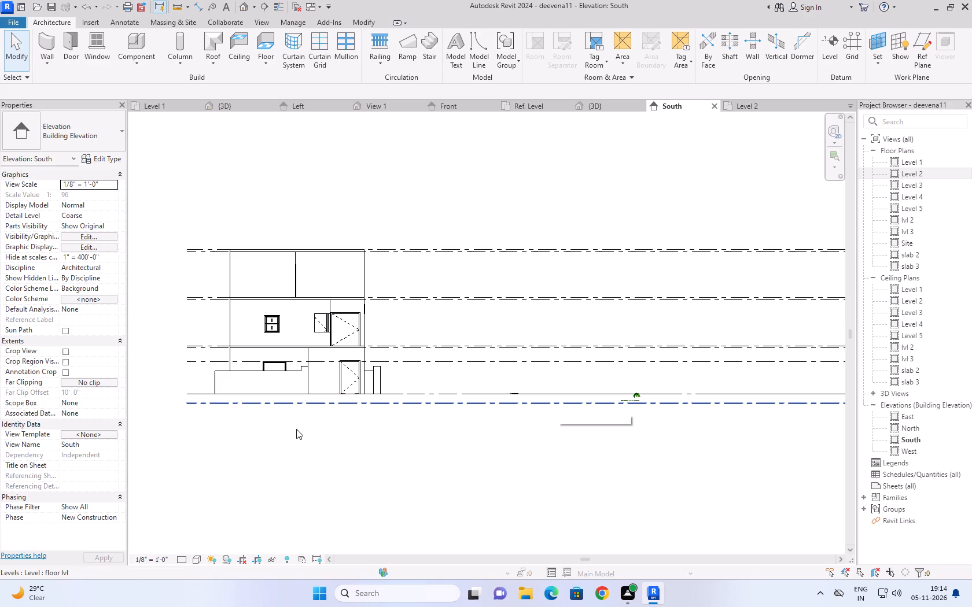
scroll(296, 429, up, 2)
middle_drag(296, 429, 431, 463)
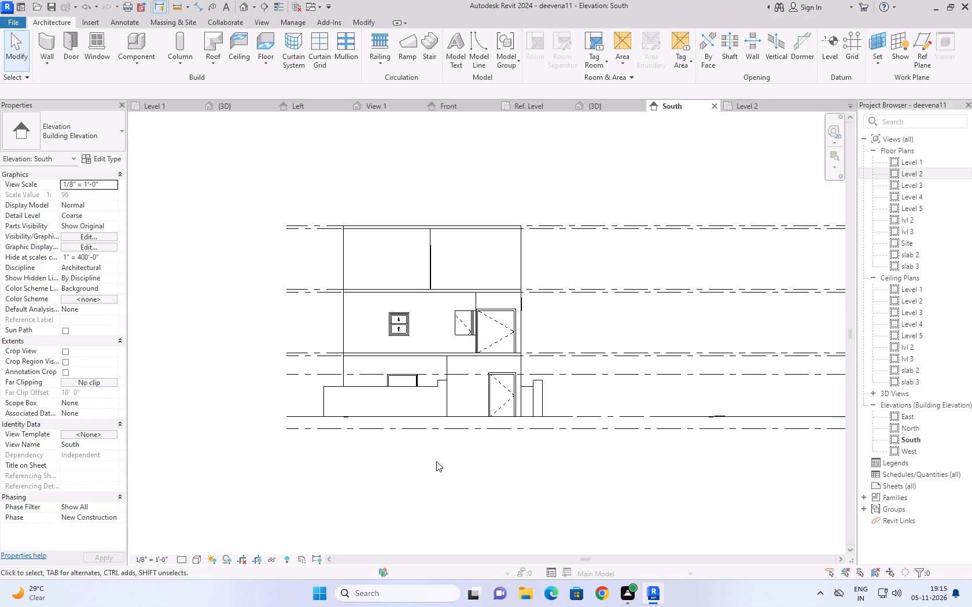
scroll(504, 455, up, 1)
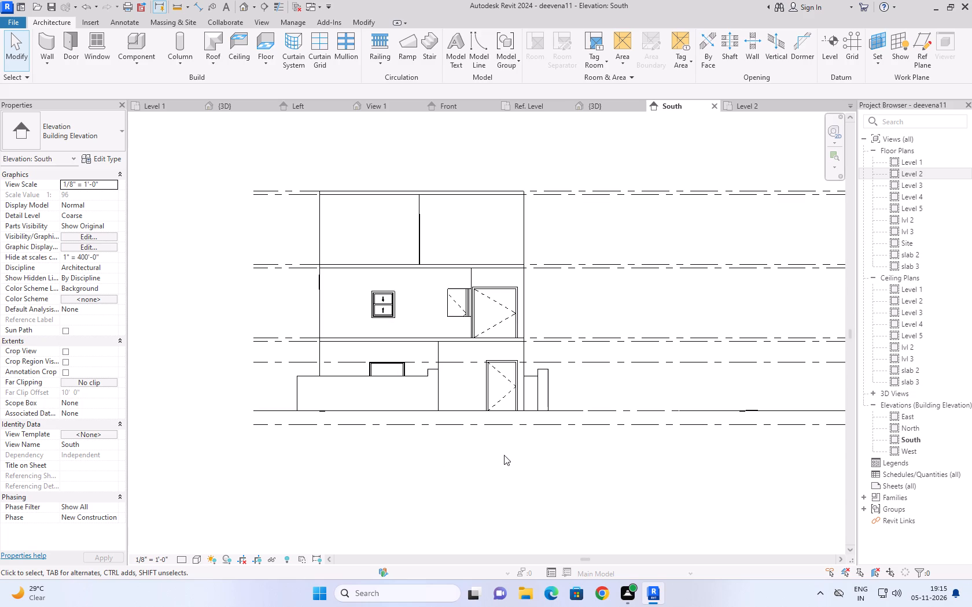
middle_drag(504, 455, 487, 480)
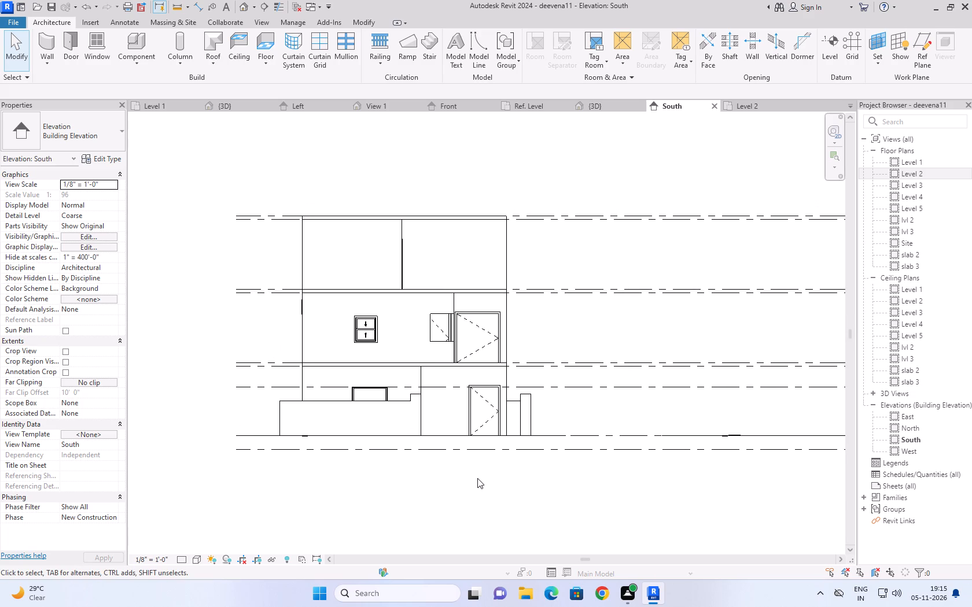
Examine the grouped storeys, roof slabs and compound wall of the house in the 3D view.
click(238, 103)
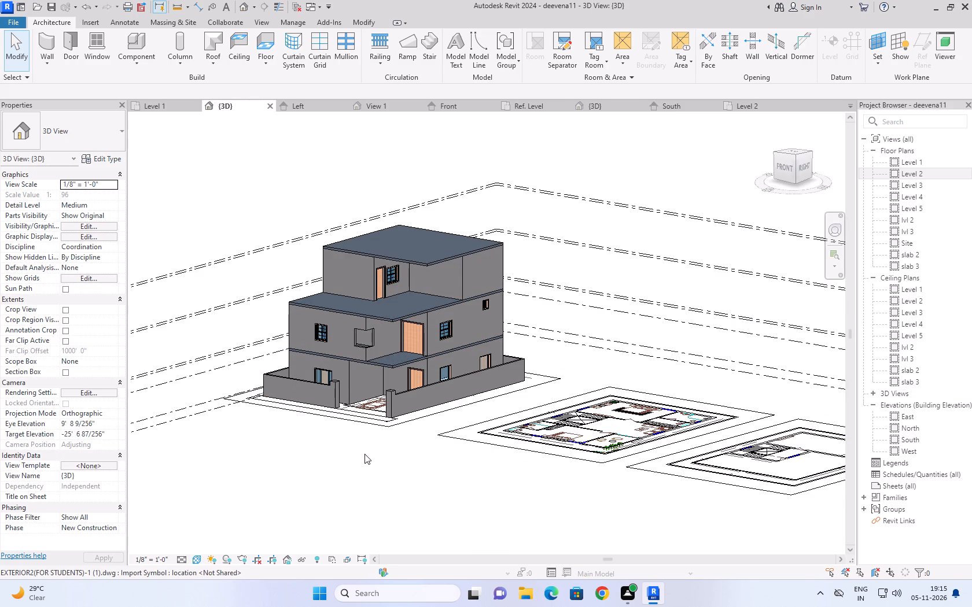
click(365, 454)
scroll(287, 436, down, 2)
scroll(277, 435, up, 1)
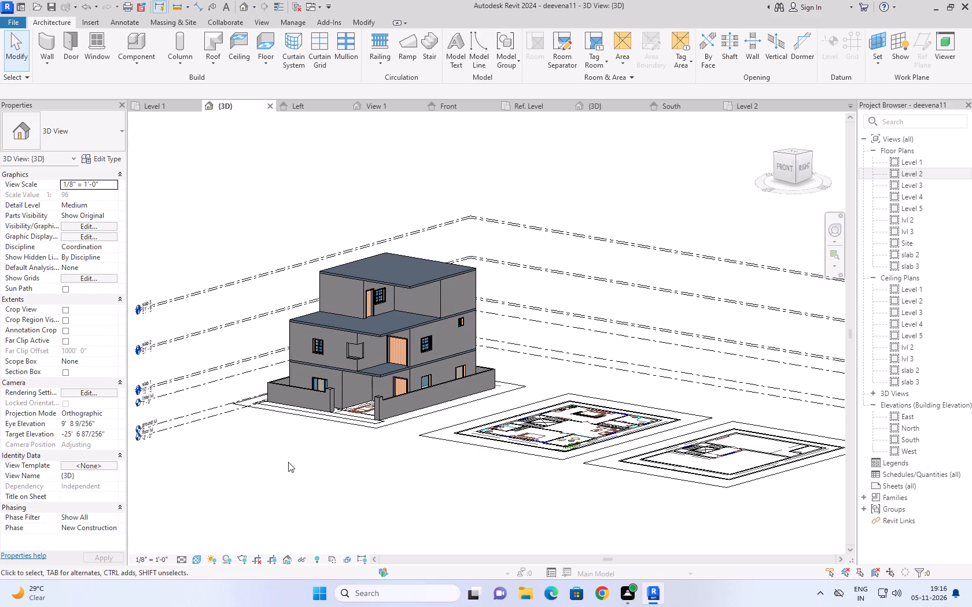
scroll(289, 457, up, 1)
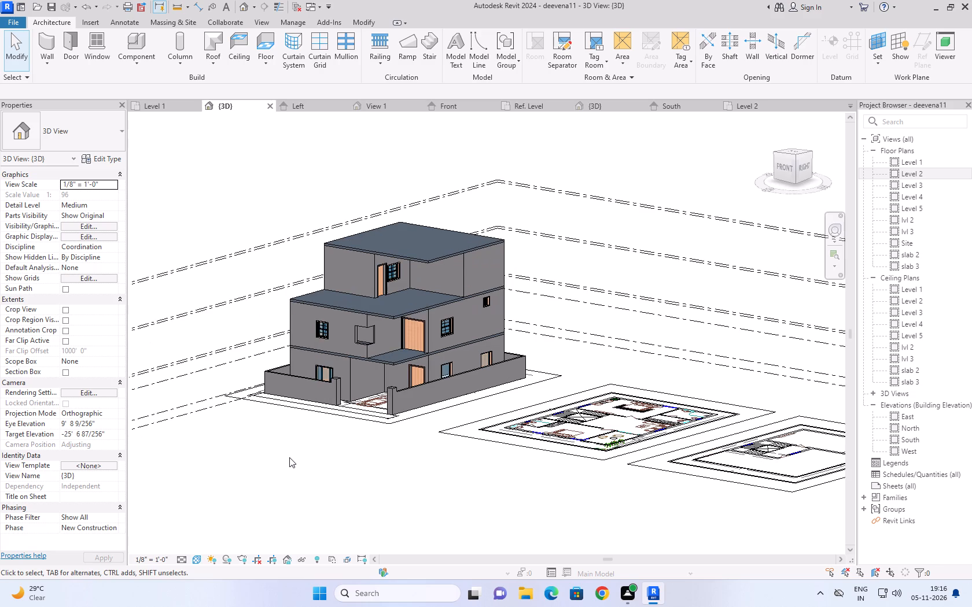
scroll(289, 457, up, 2)
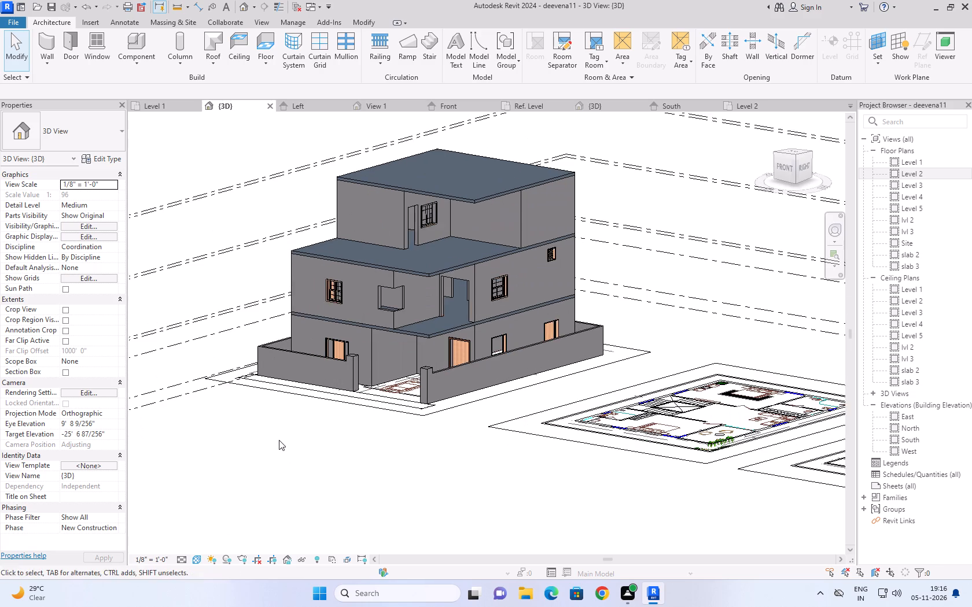
middle_drag(279, 440, 209, 493)
scroll(209, 493, up, 1)
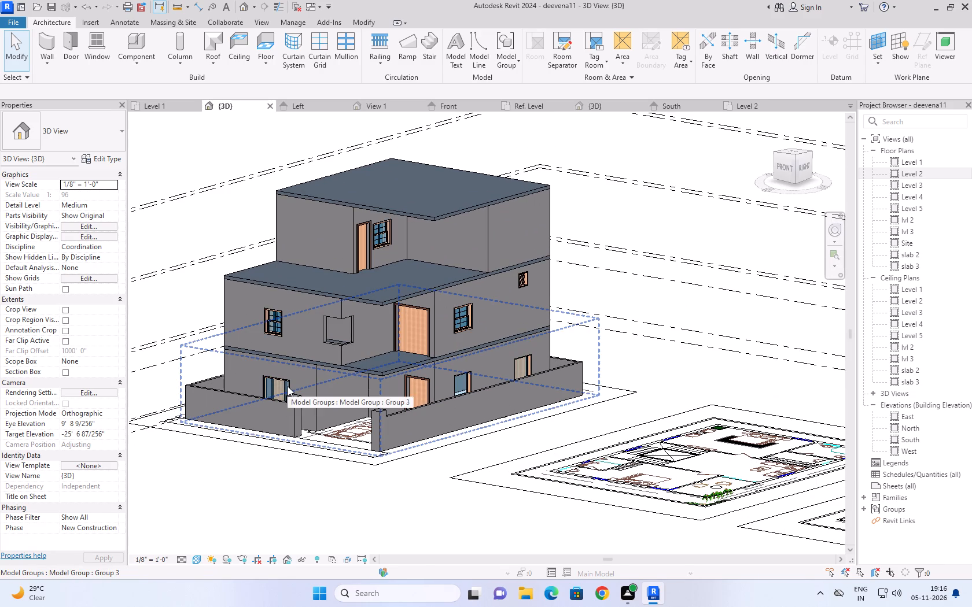
scroll(200, 459, down, 3)
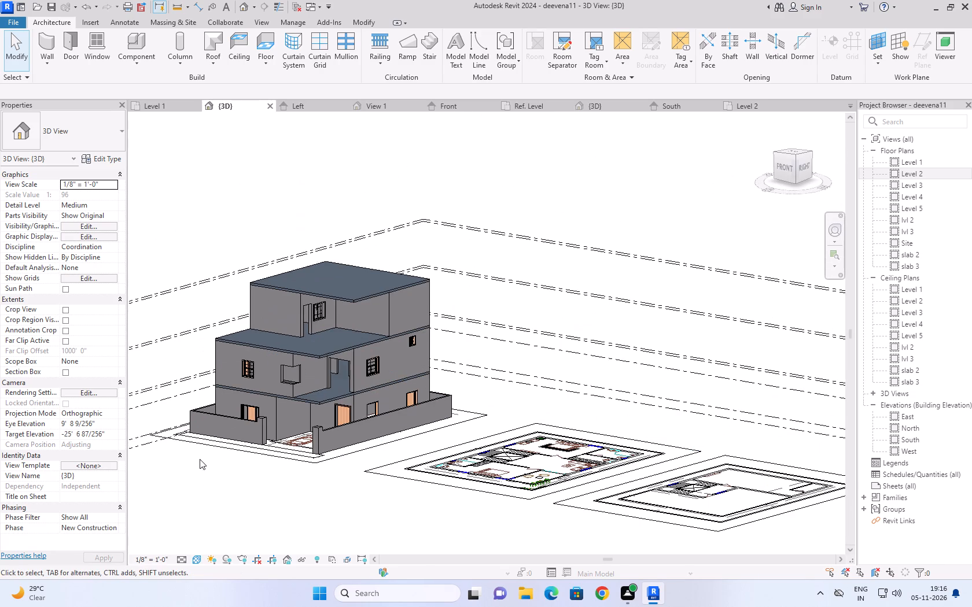
middle_drag(200, 459, 220, 434)
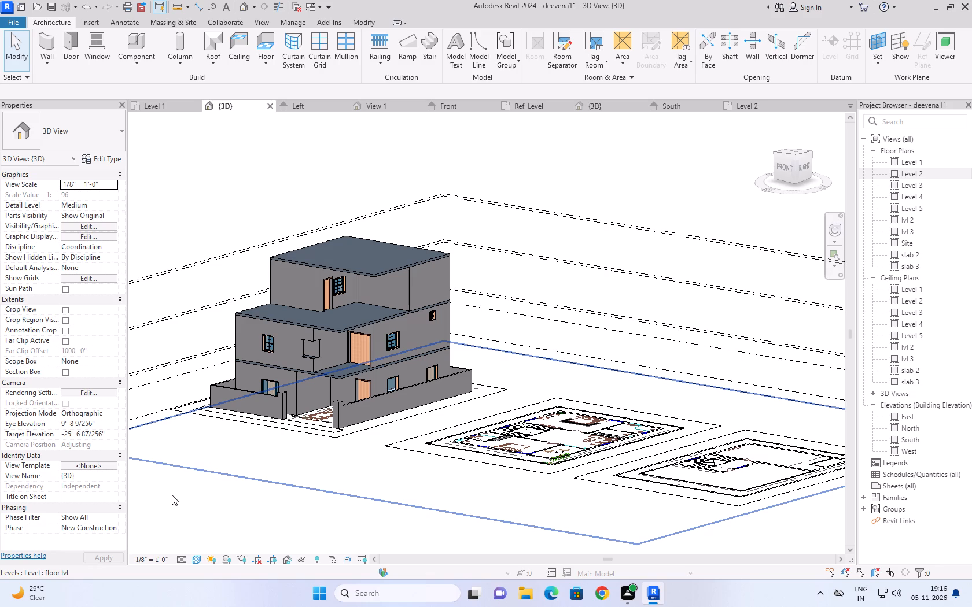
scroll(171, 505, up, 1)
scroll(180, 486, down, 2)
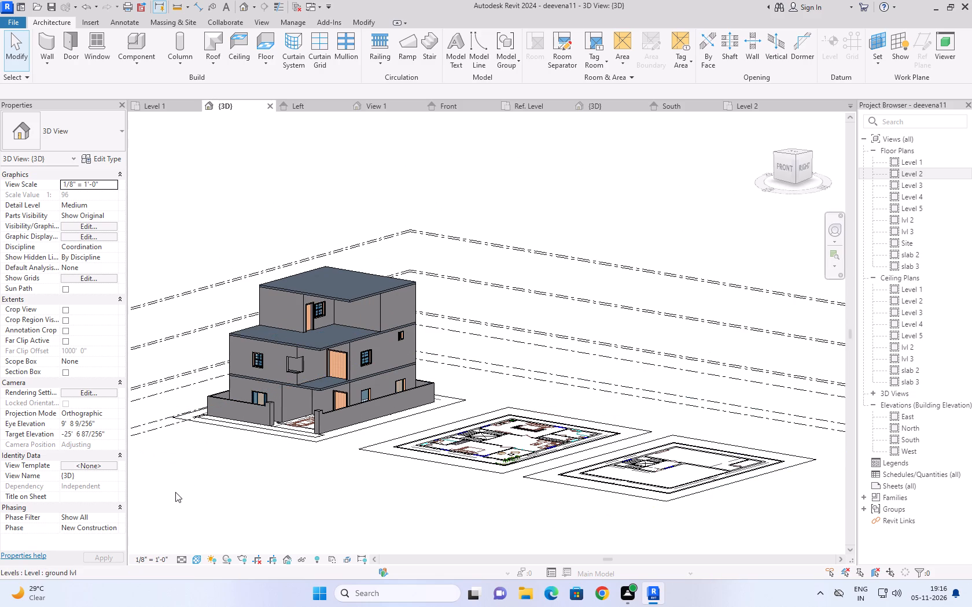
scroll(233, 470, down, 2)
middle_drag(233, 470, 296, 438)
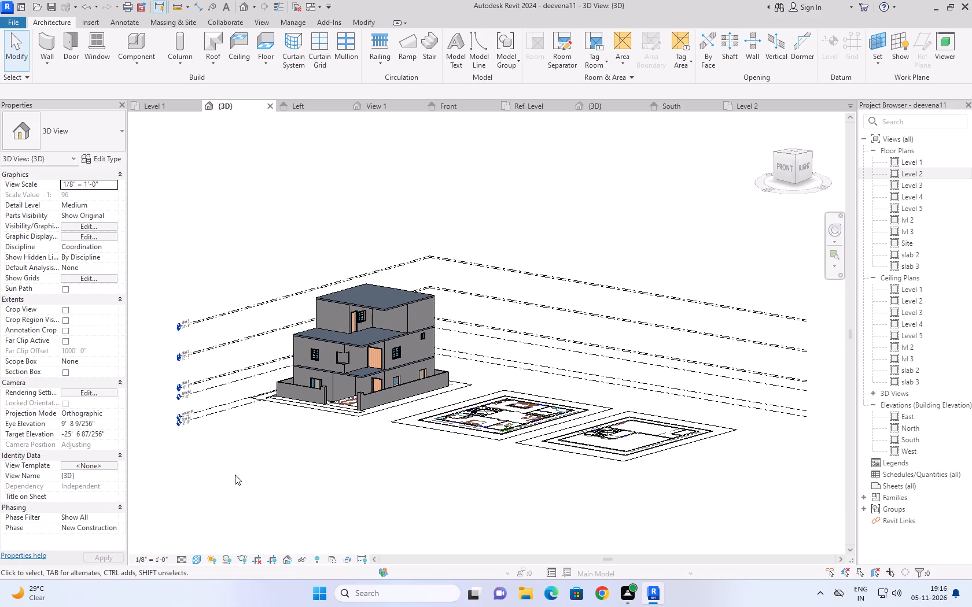
scroll(130, 343, up, 3)
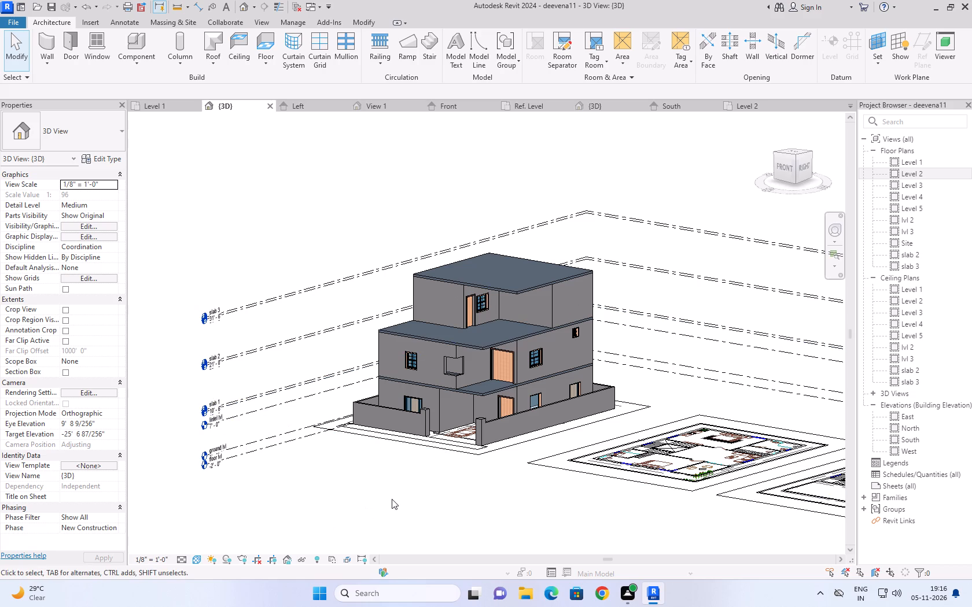
scroll(392, 499, up, 2)
middle_drag(299, 453, 174, 469)
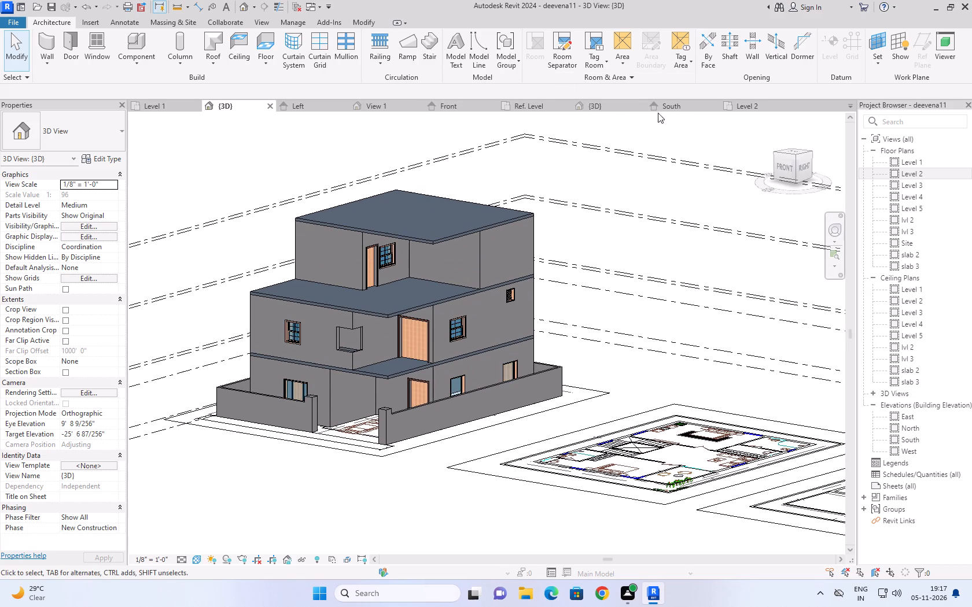
Check the second-floor and first-floor model groups against the level lines in the South elevation.
click(681, 106)
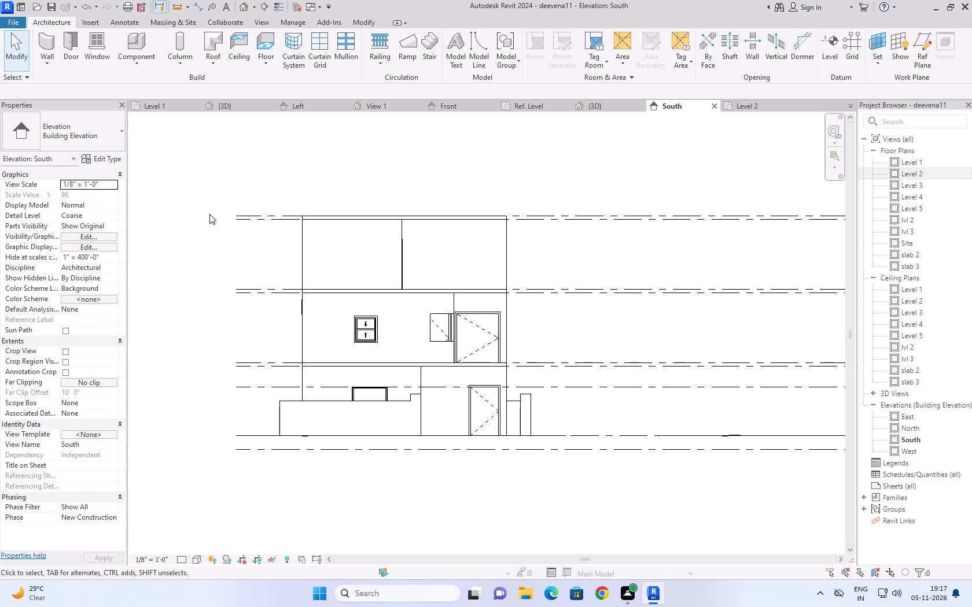
scroll(210, 212, up, 1)
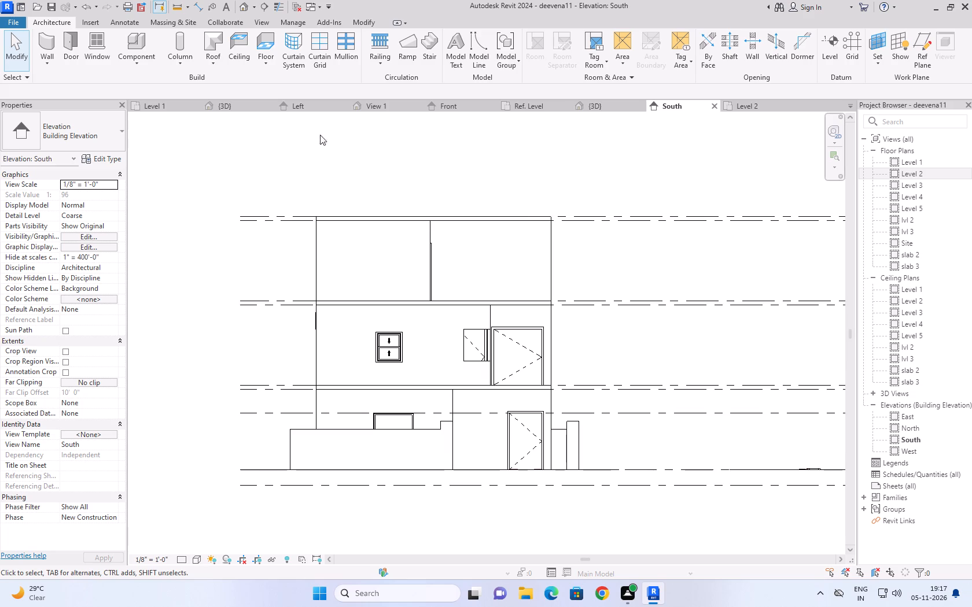
click(316, 249)
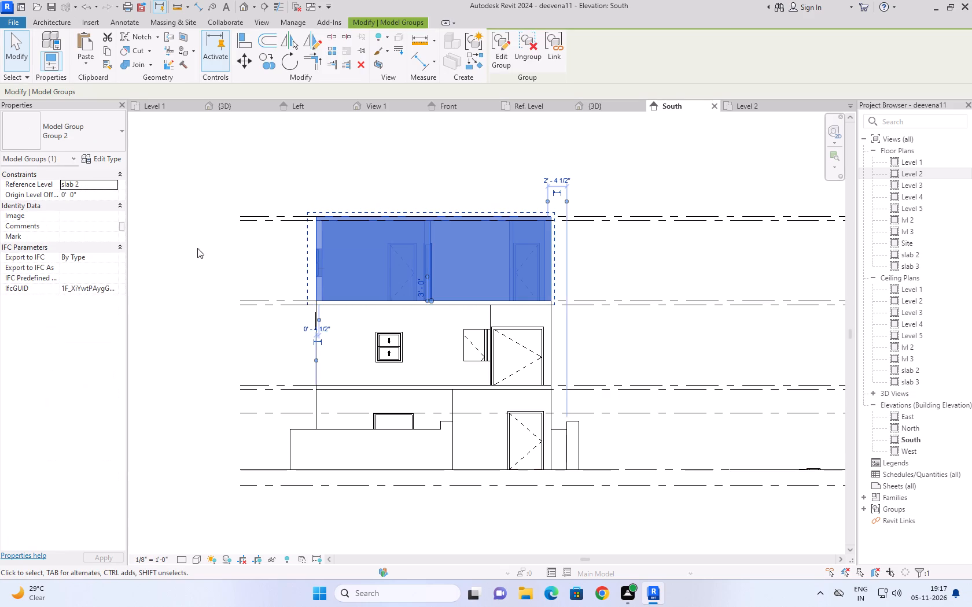
click(169, 251)
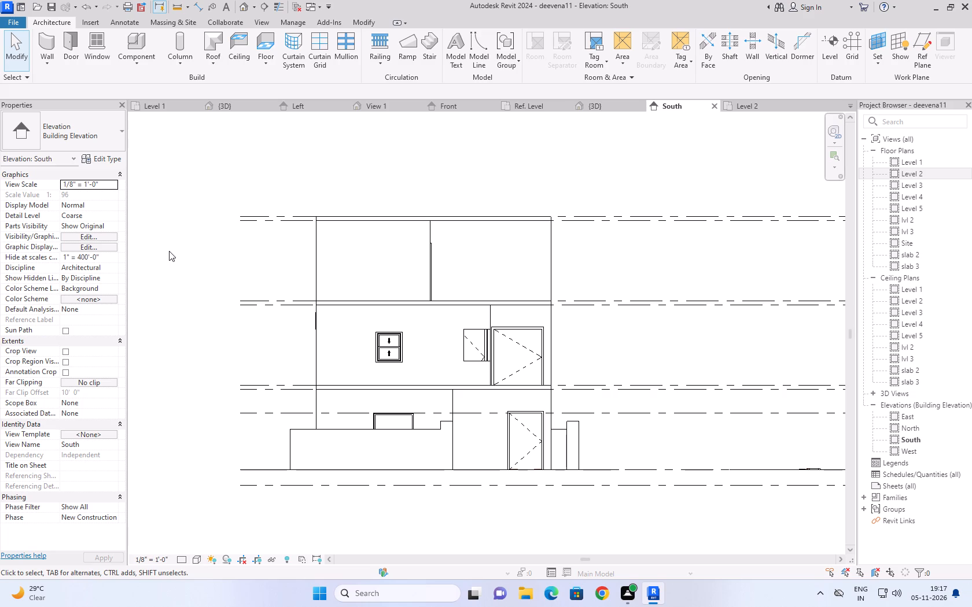
scroll(269, 257, down, 2)
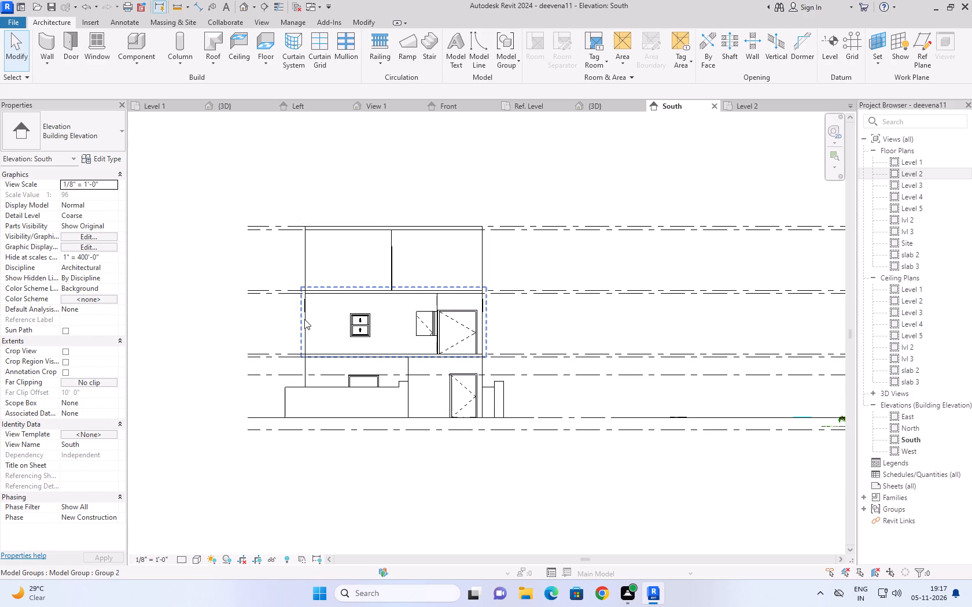
scroll(304, 302, up, 12)
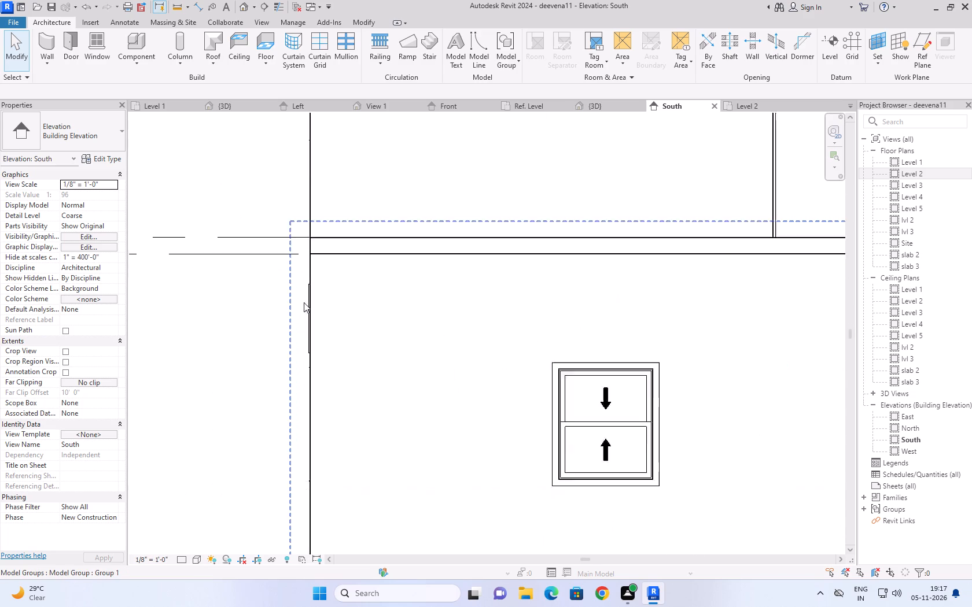
scroll(304, 302, up, 1)
click(309, 308)
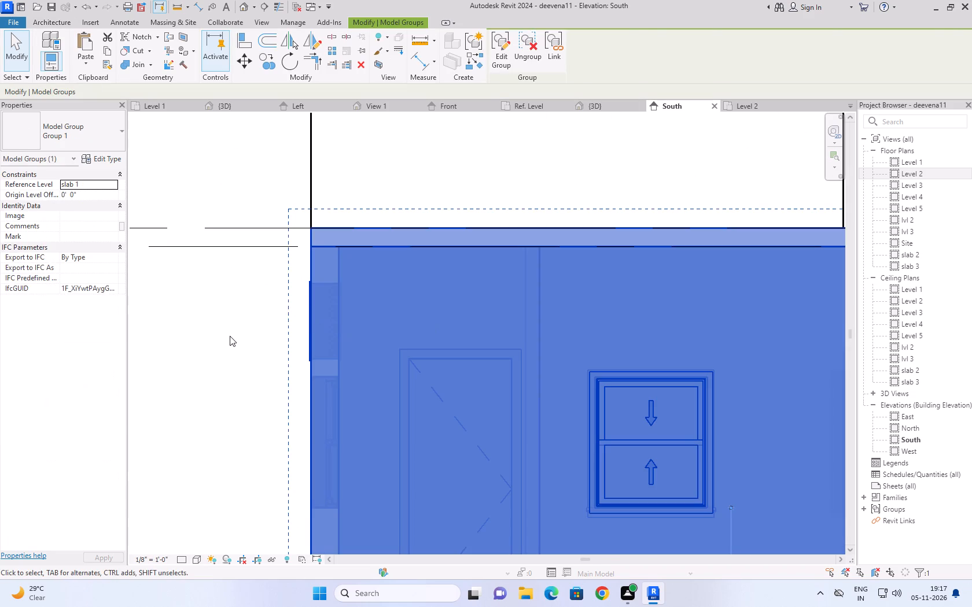
click(230, 336)
scroll(244, 335, down, 7)
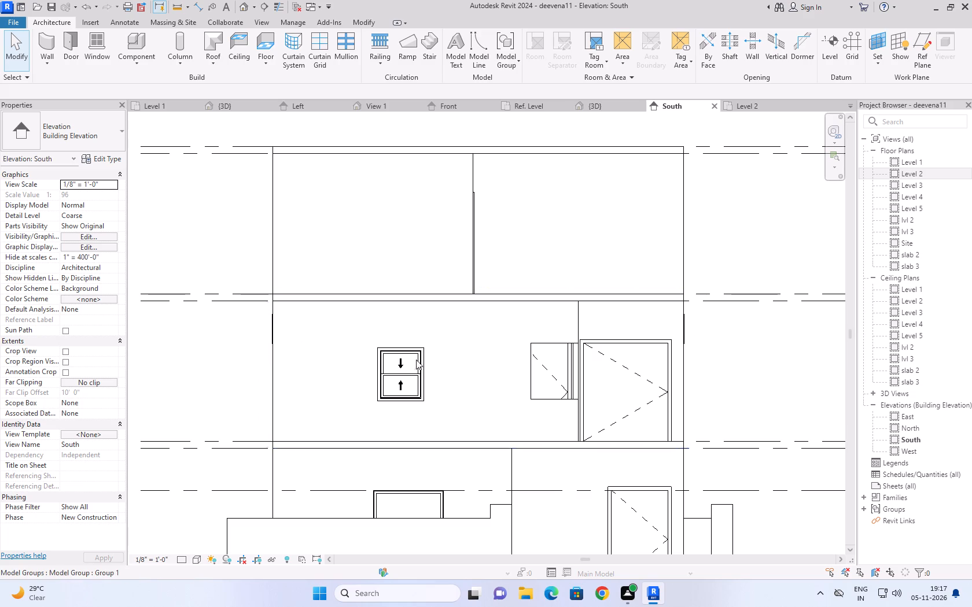
scroll(365, 310, down, 2)
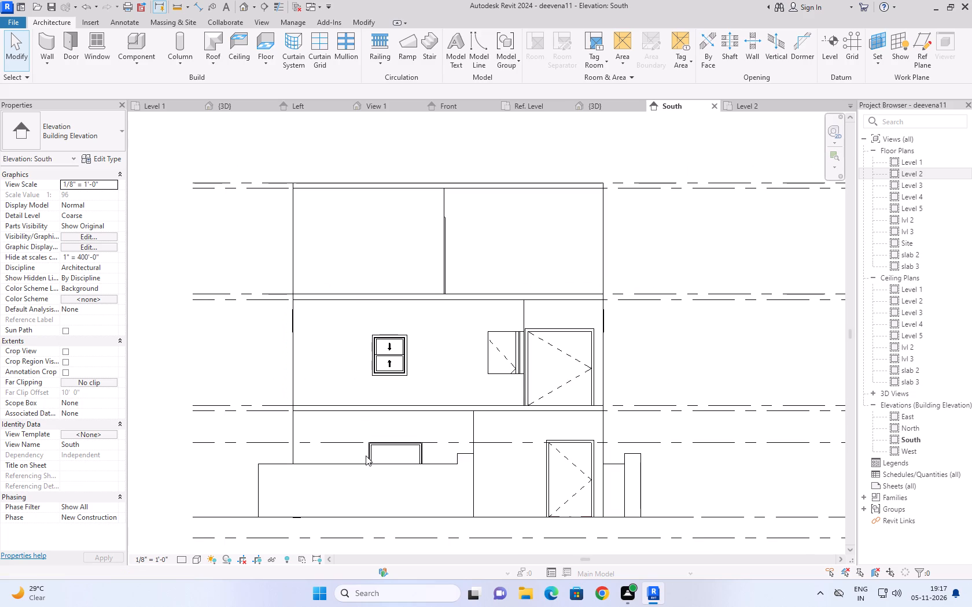
middle_drag(359, 436, 332, 416)
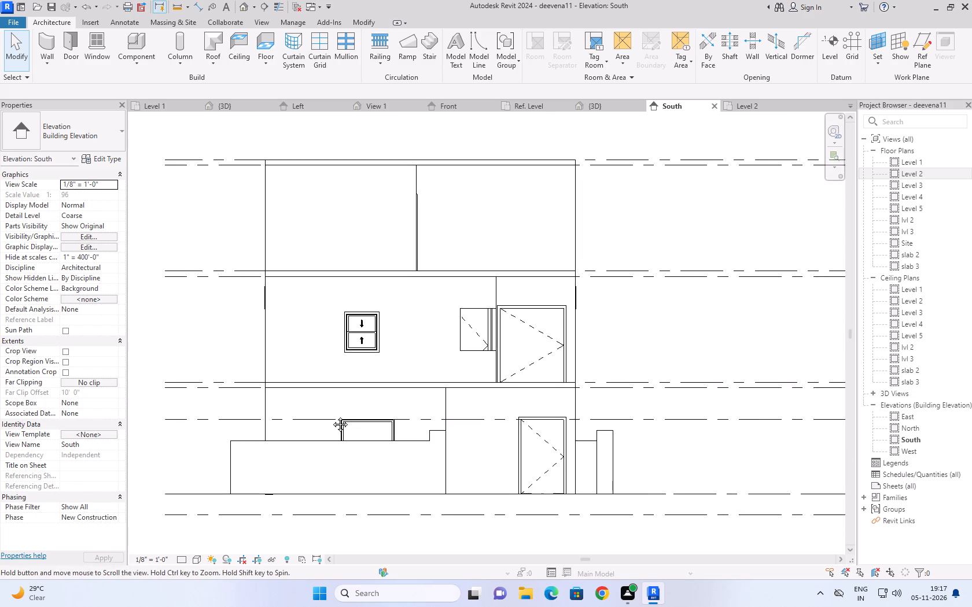
middle_drag(332, 416, 333, 427)
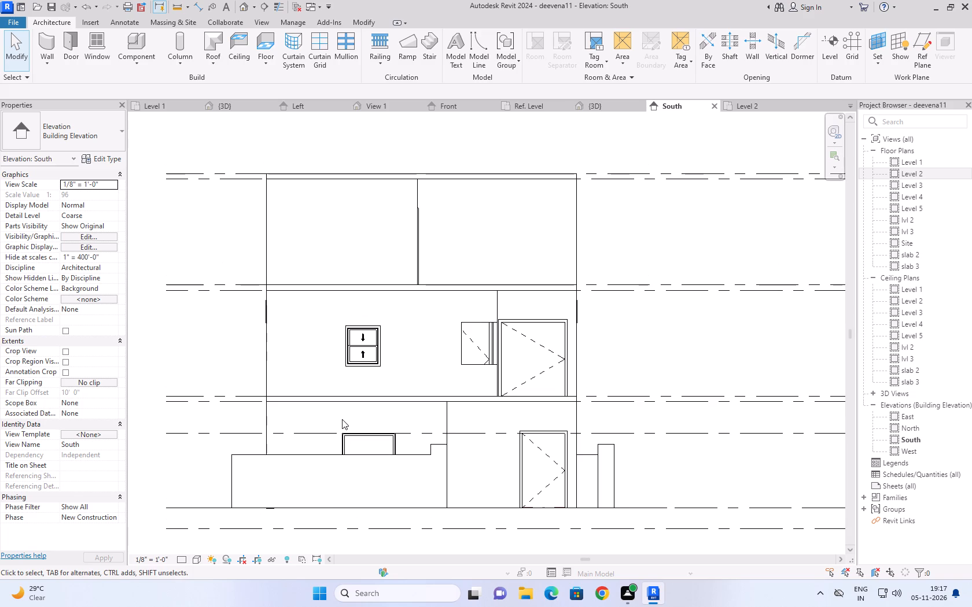
scroll(333, 308, down, 2)
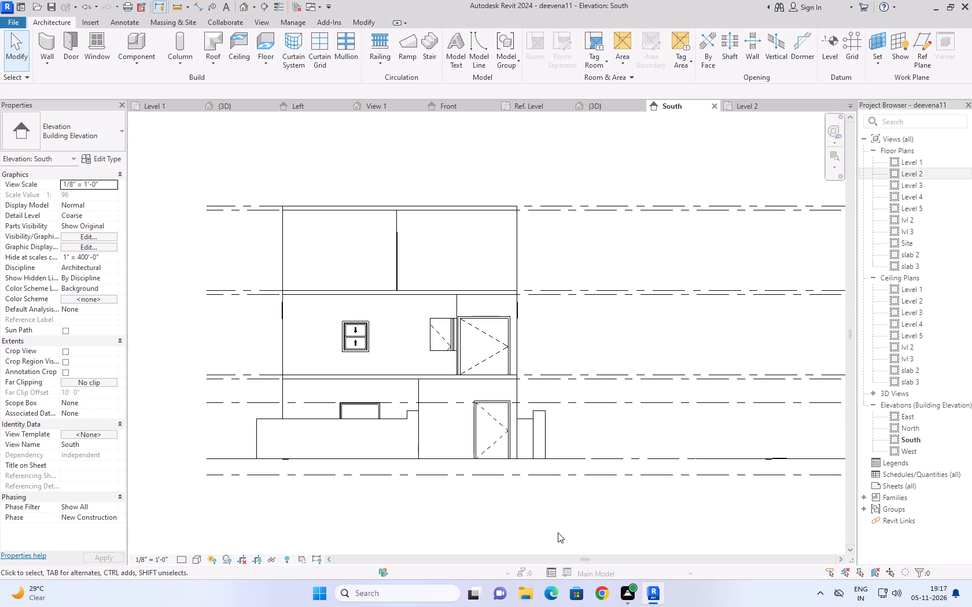
middle_drag(548, 517, 515, 462)
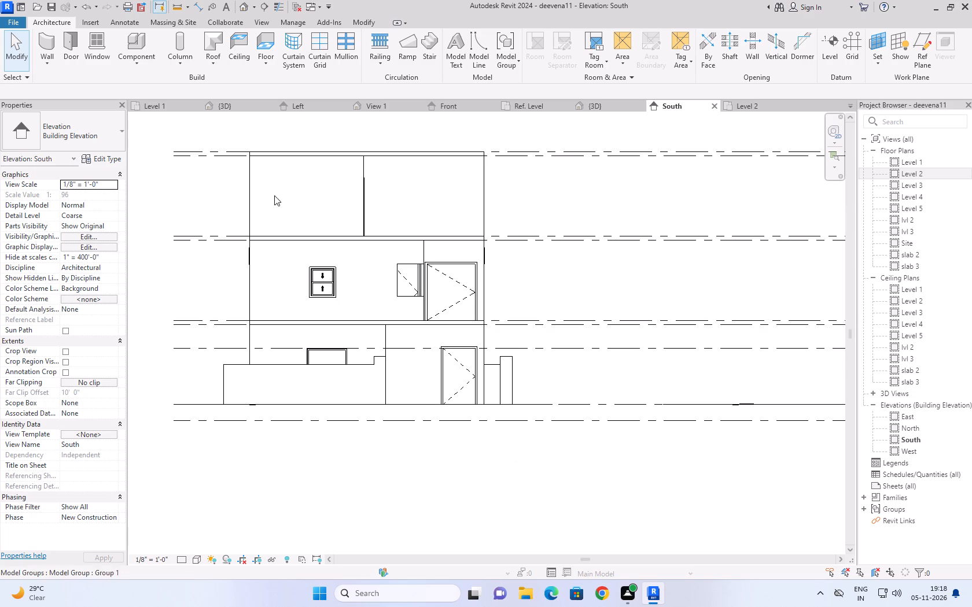
Start a floor in the Level 1 plan and duplicate the Generic - 12" floor type as 6".
click(163, 106)
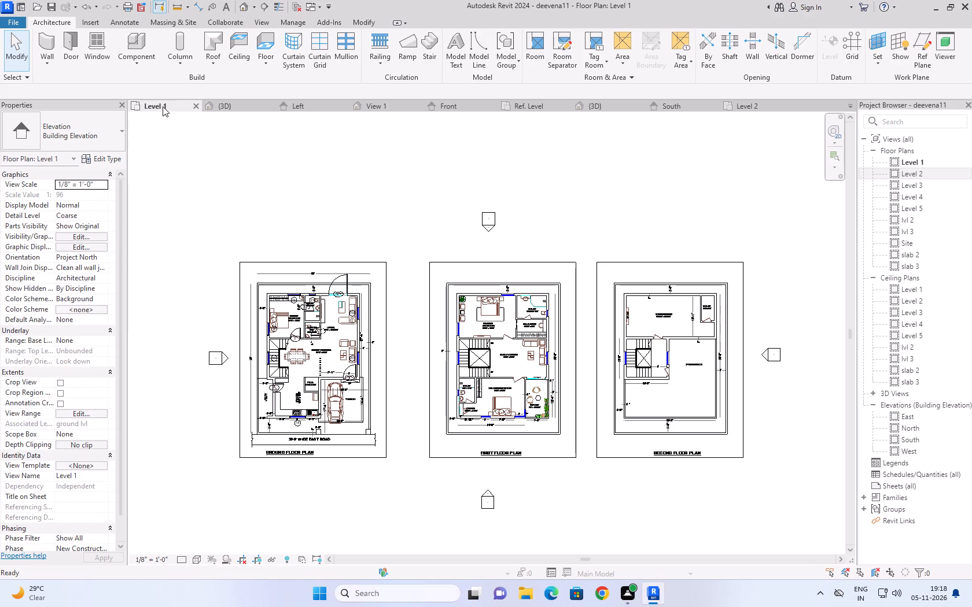
click(268, 62)
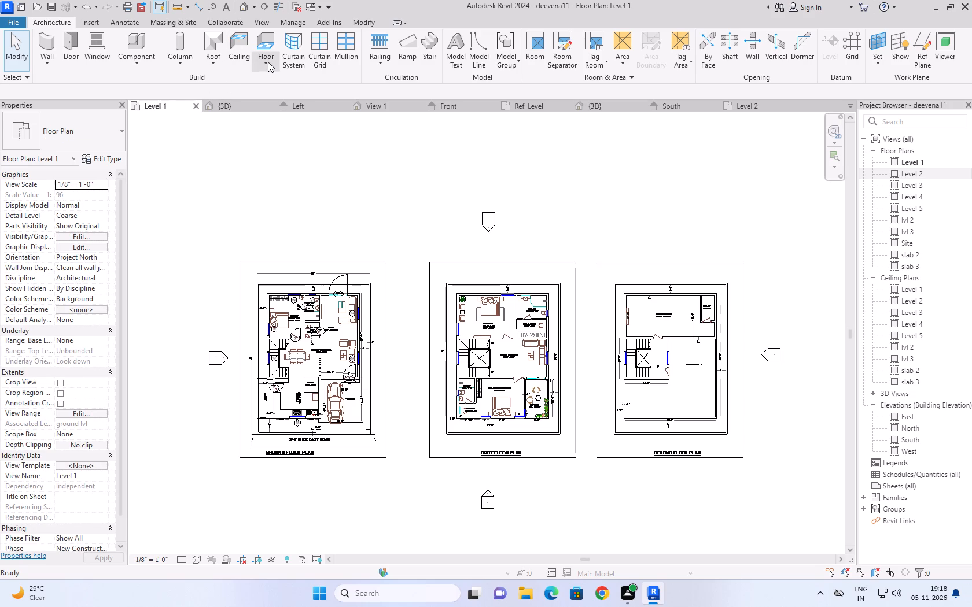
click(278, 80)
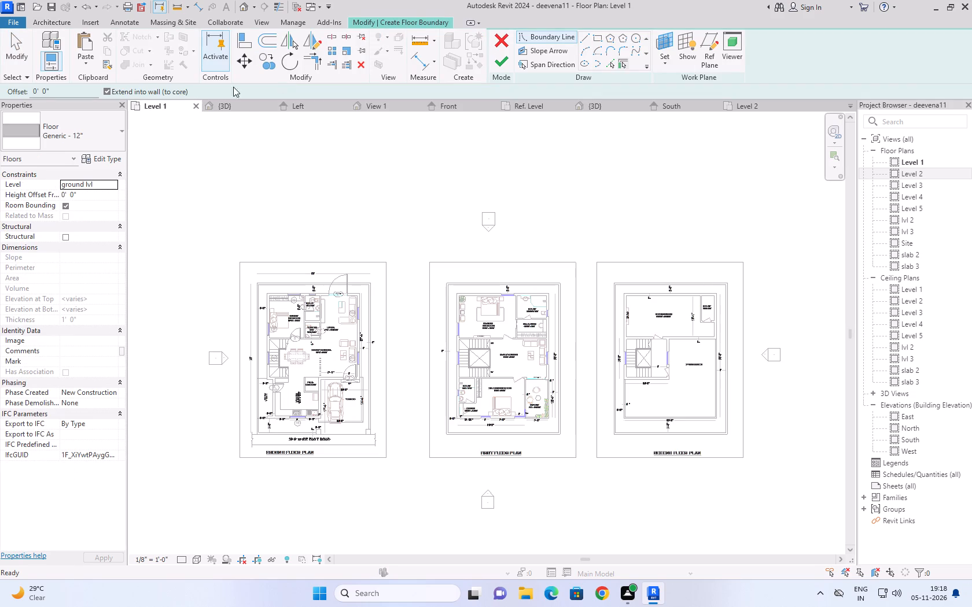
click(99, 123)
scroll(69, 221, up, 4)
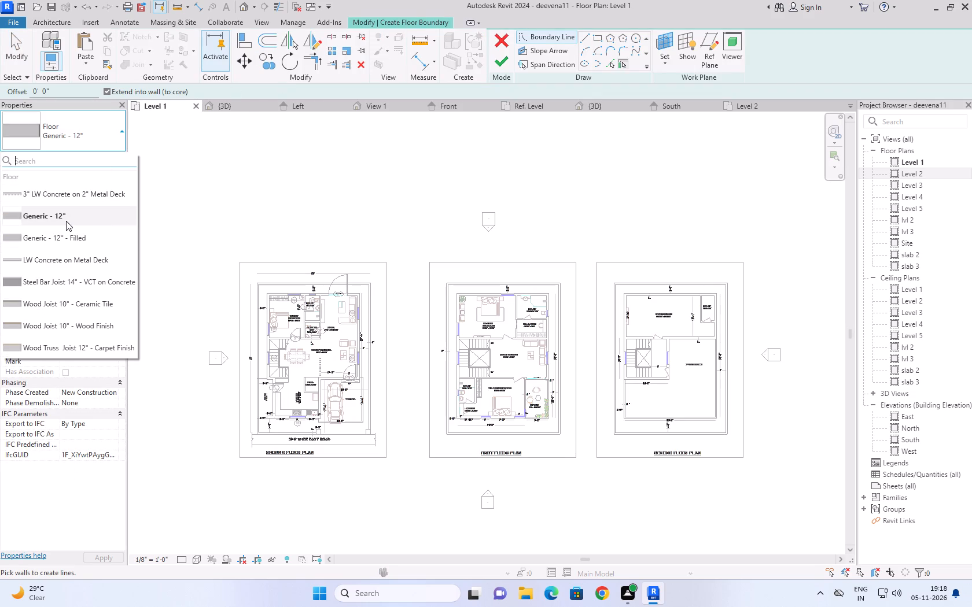
scroll(66, 221, up, 1)
scroll(66, 221, down, 7)
click(84, 221)
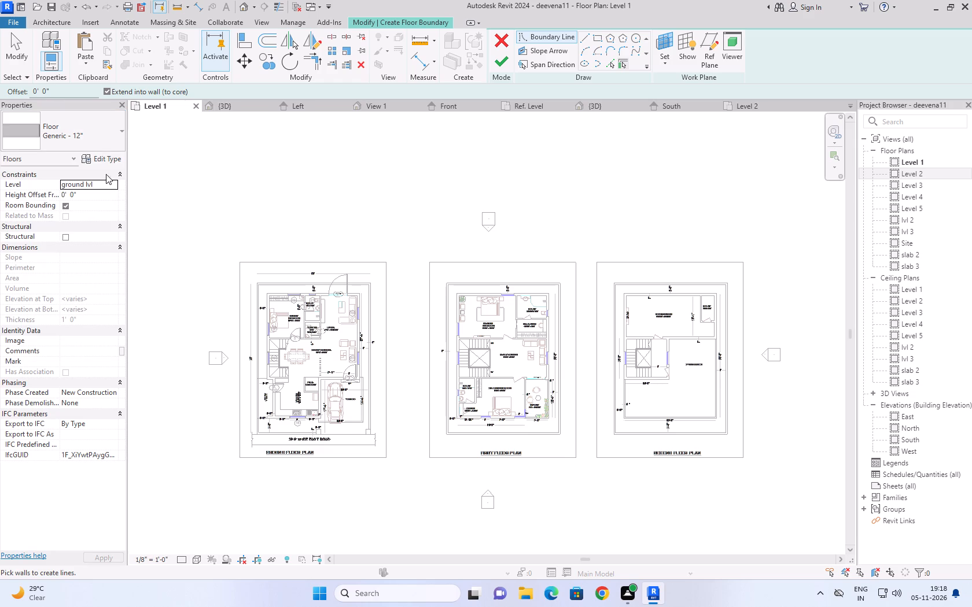
click(106, 158)
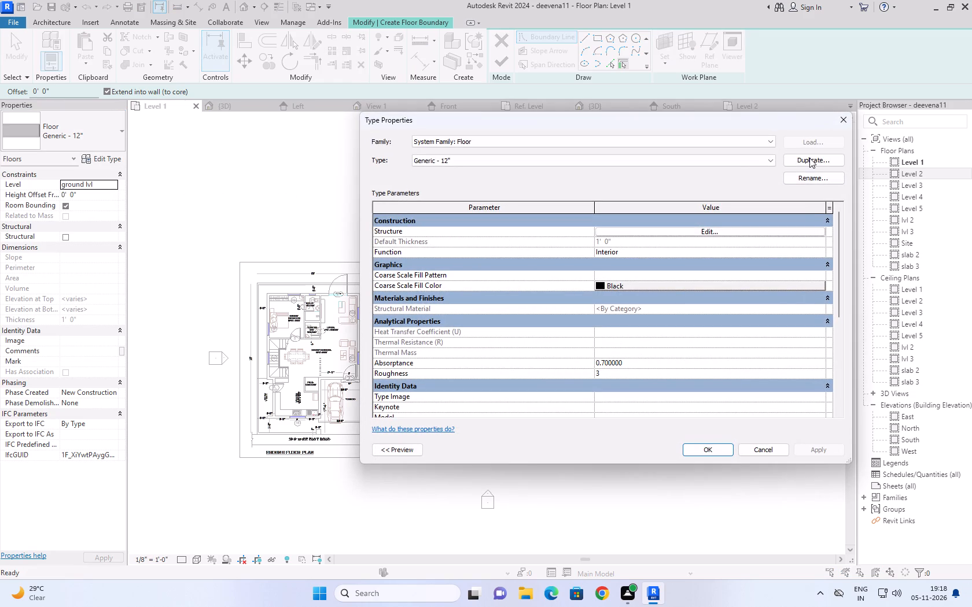
click(809, 158)
text(6")
key(Return)
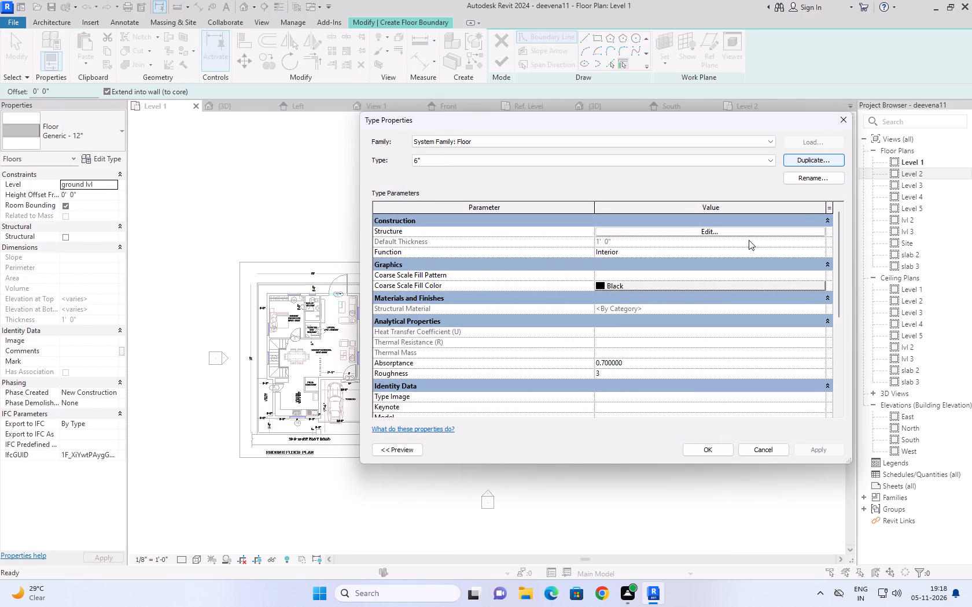
Set the thickness of the new floor type's structure layer to 6".
click(698, 232)
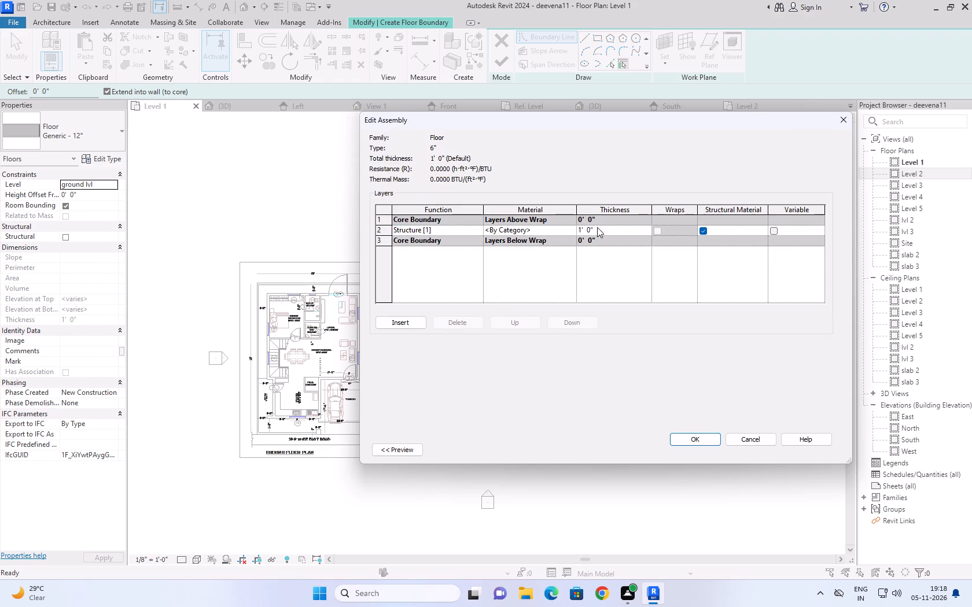
click(597, 227)
drag(597, 228, 557, 232)
key(6)
key(shift+quotedbl)
key(Return)
key(Return)
key(Return)
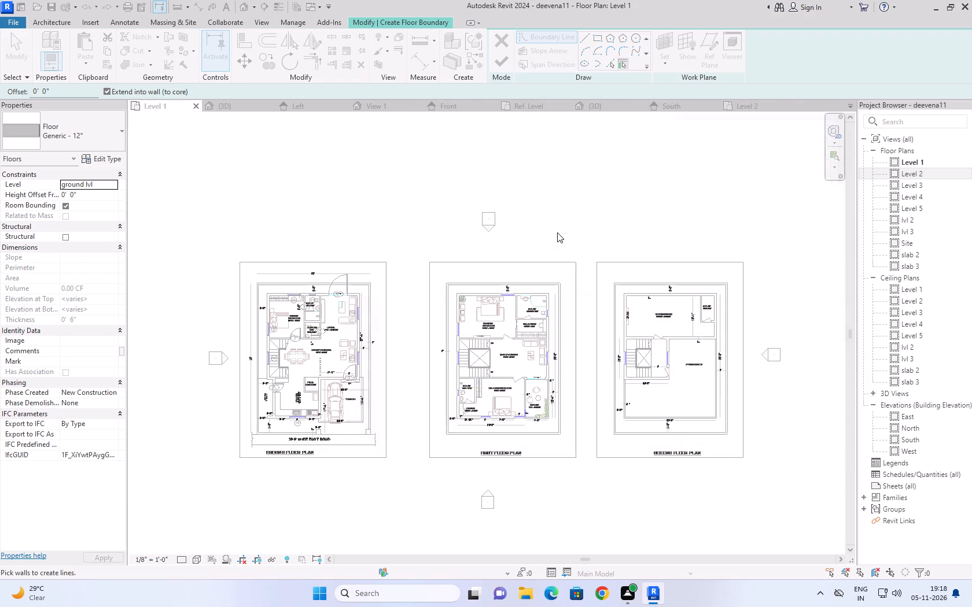
Sketch a rectangular floor boundary about 39'-9" long around the ground-floor plan's outer walls, including the portico, and finish the floor.
scroll(206, 431, up, 2)
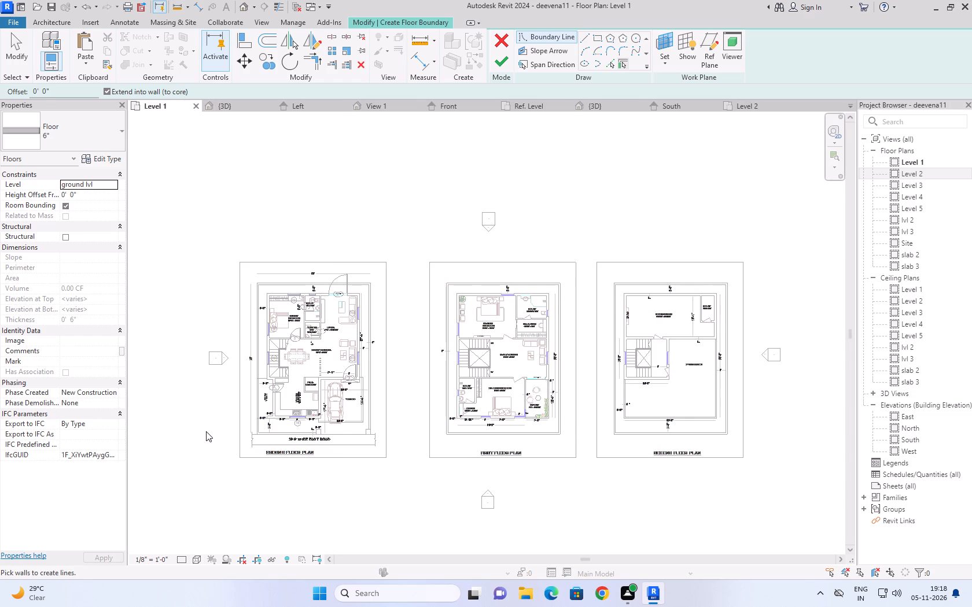
scroll(540, 58, up, 1)
click(596, 35)
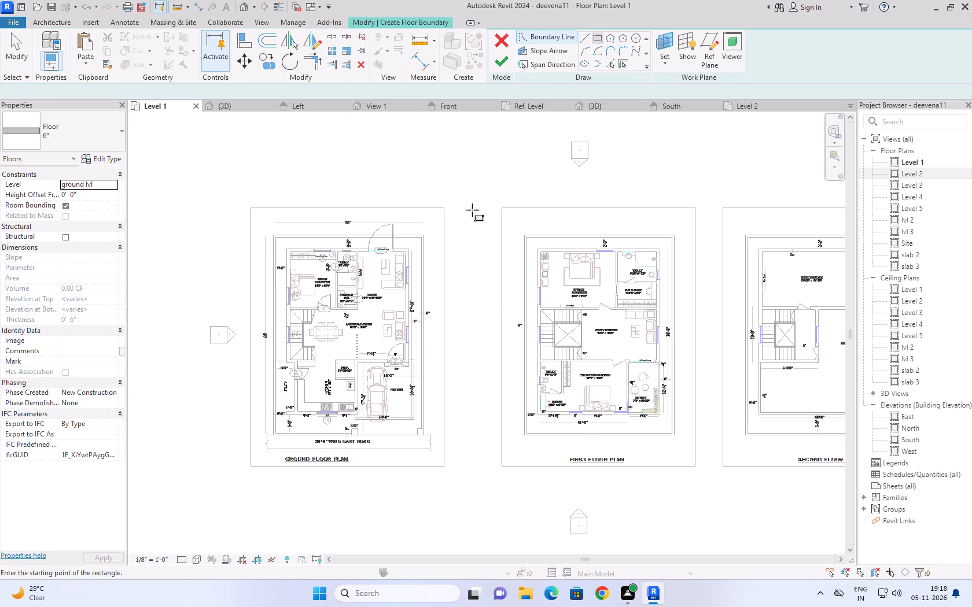
scroll(310, 317, up, 2)
scroll(253, 338, up, 2)
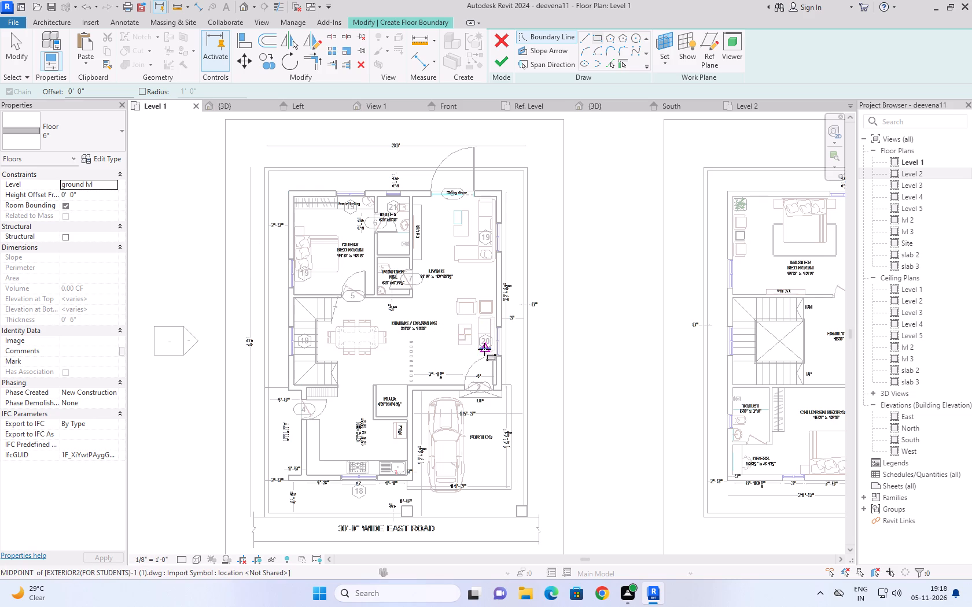
scroll(484, 349, up, 1)
click(507, 165)
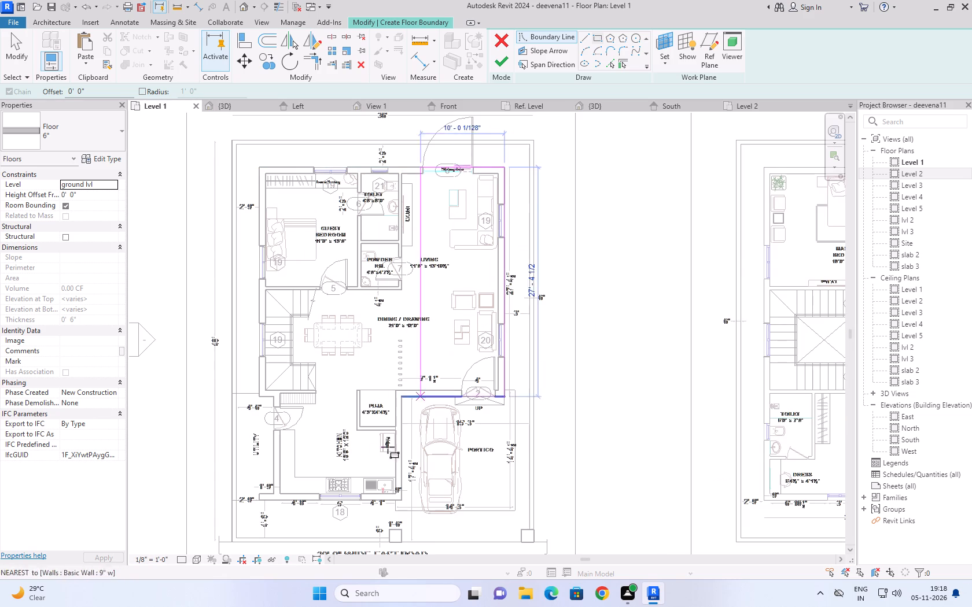
scroll(286, 502, up, 3)
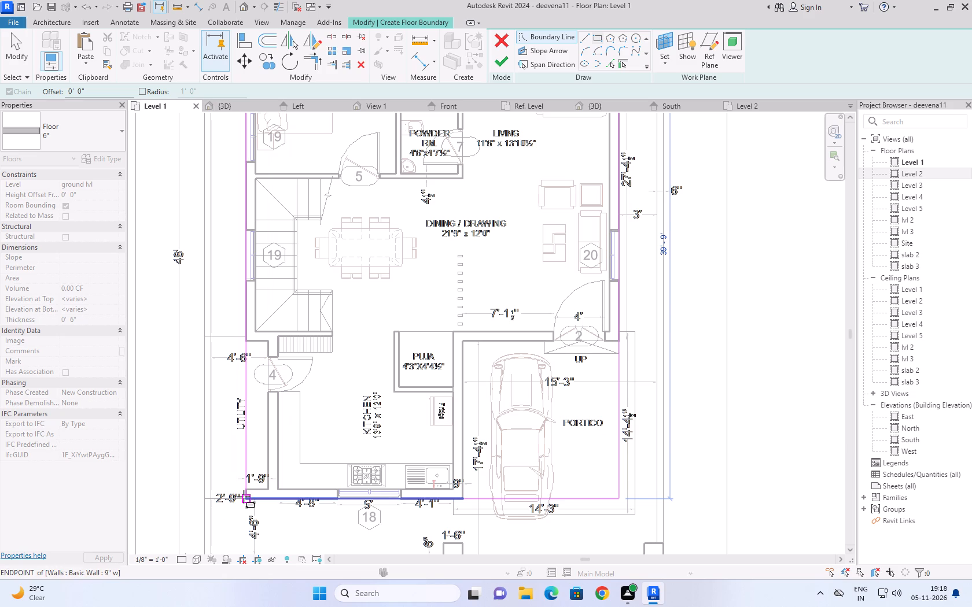
click(244, 497)
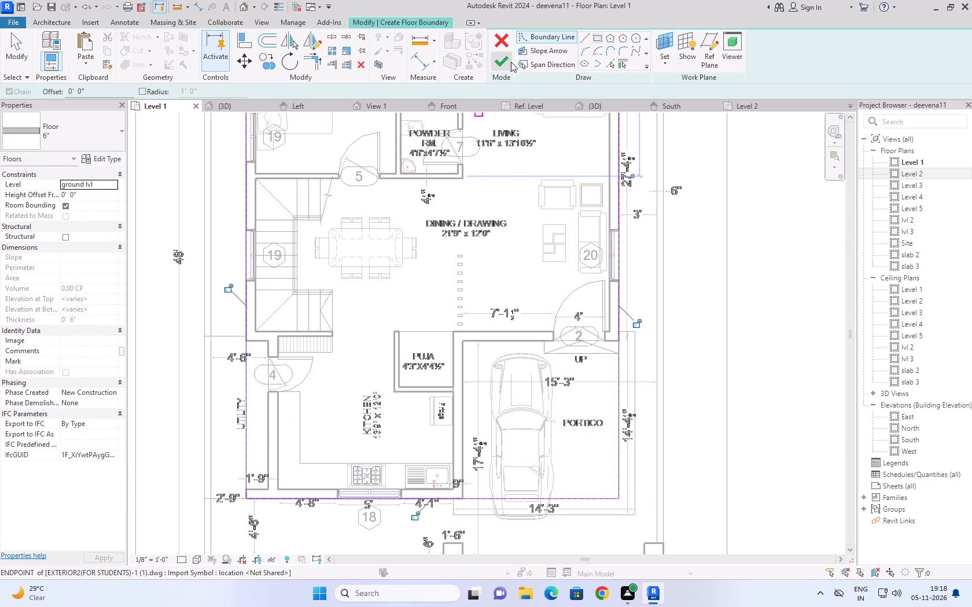
click(505, 64)
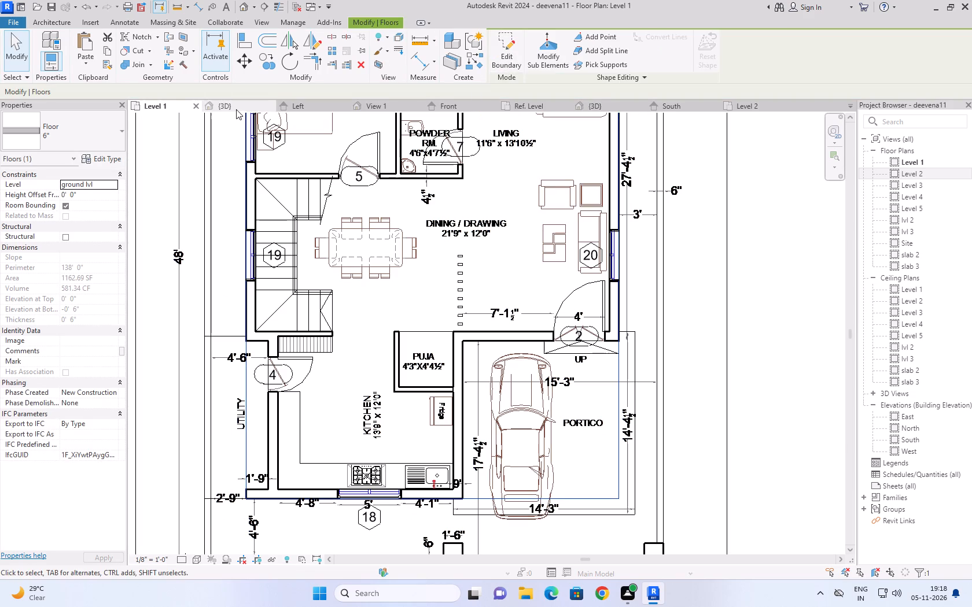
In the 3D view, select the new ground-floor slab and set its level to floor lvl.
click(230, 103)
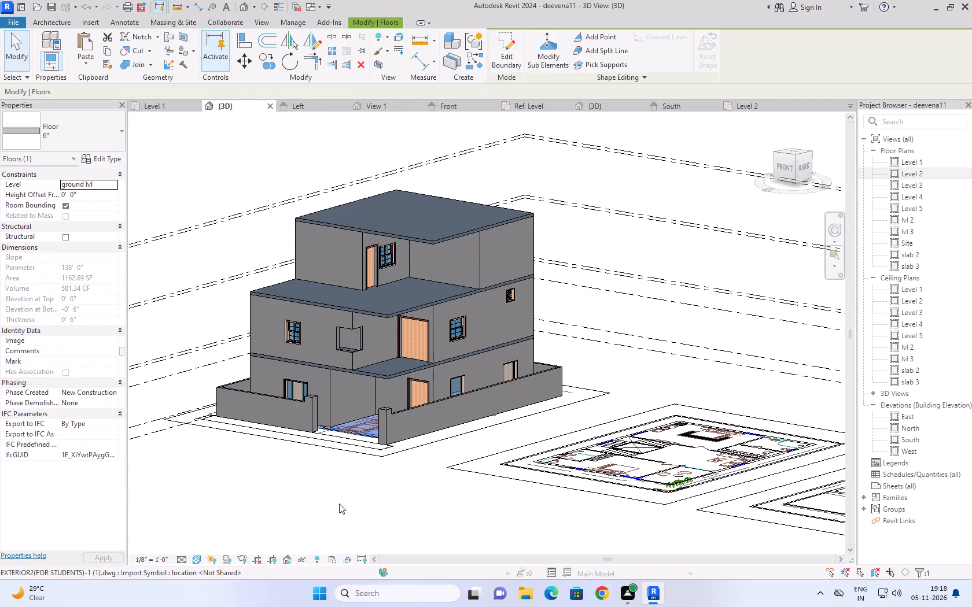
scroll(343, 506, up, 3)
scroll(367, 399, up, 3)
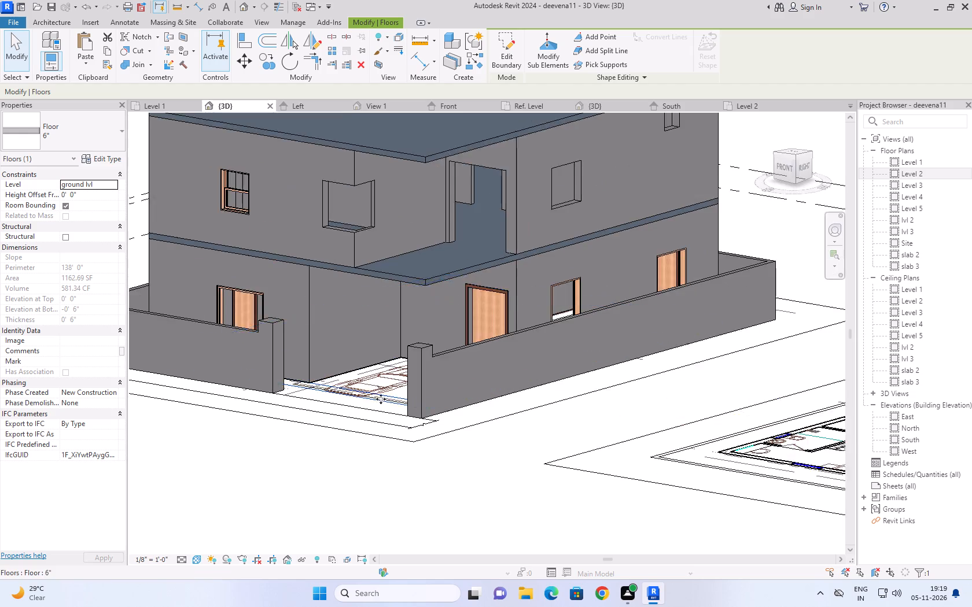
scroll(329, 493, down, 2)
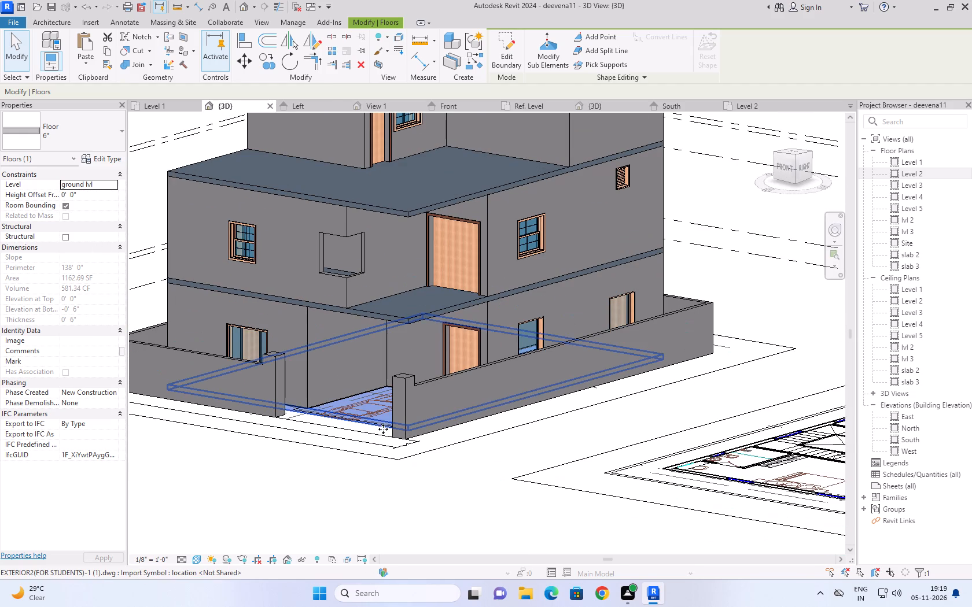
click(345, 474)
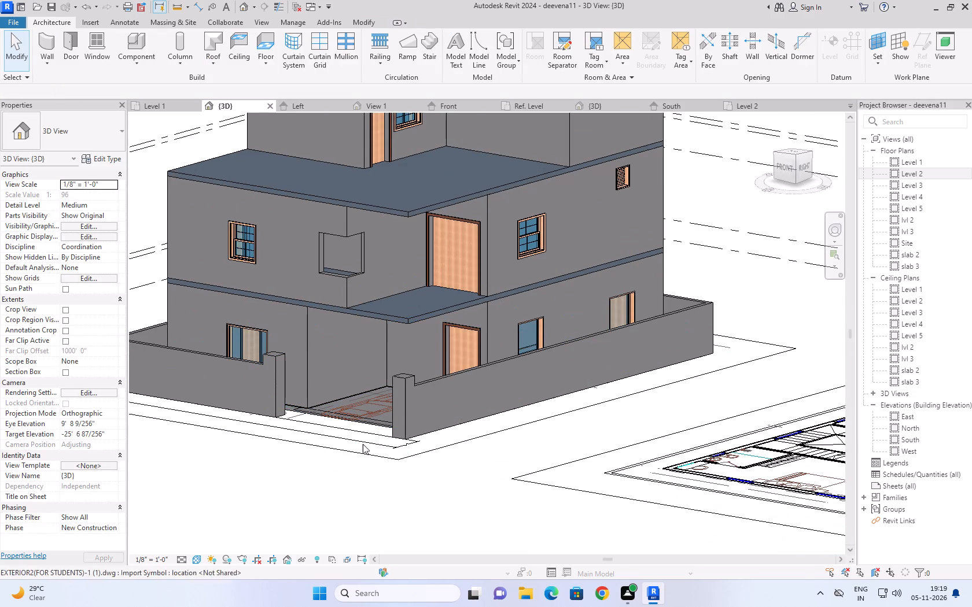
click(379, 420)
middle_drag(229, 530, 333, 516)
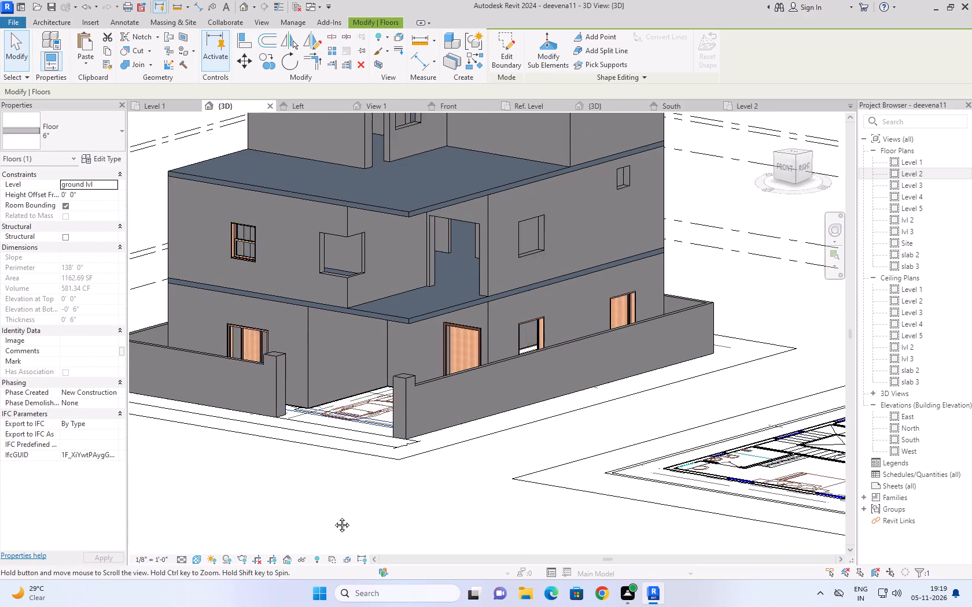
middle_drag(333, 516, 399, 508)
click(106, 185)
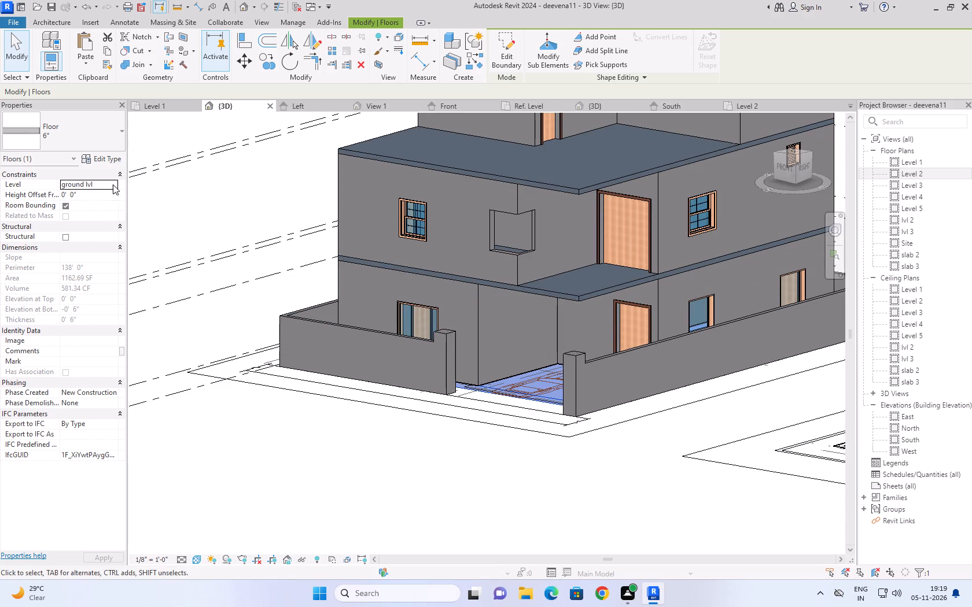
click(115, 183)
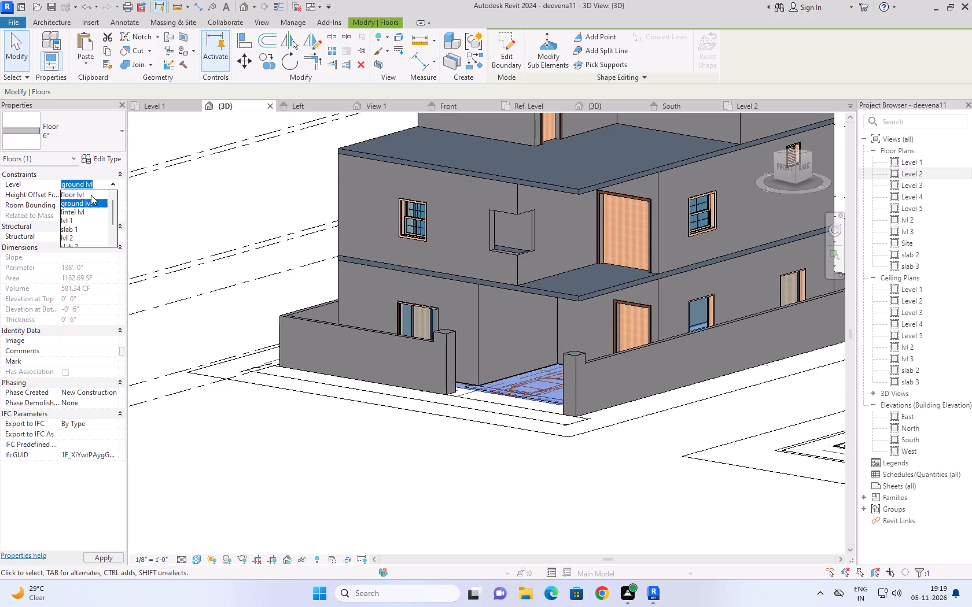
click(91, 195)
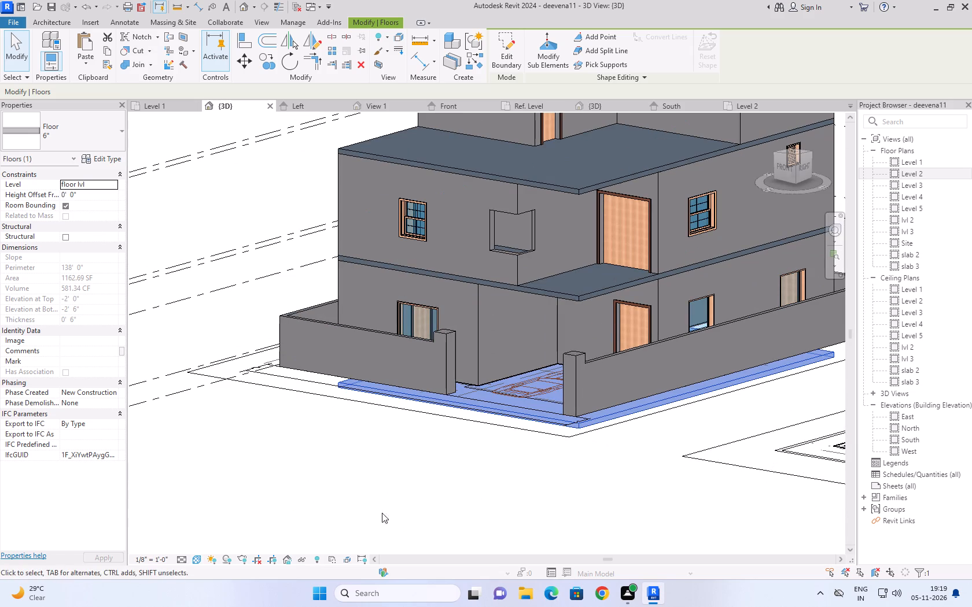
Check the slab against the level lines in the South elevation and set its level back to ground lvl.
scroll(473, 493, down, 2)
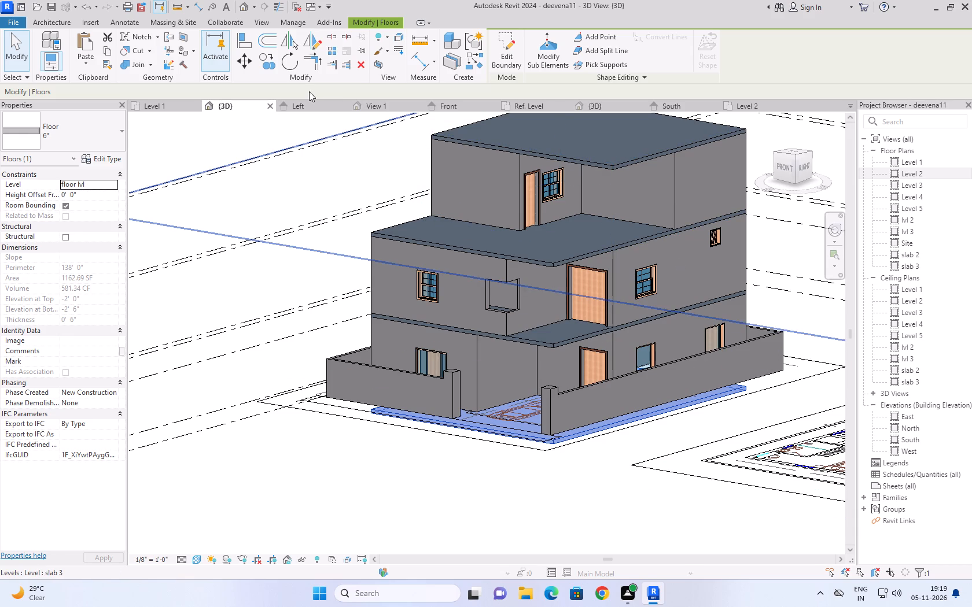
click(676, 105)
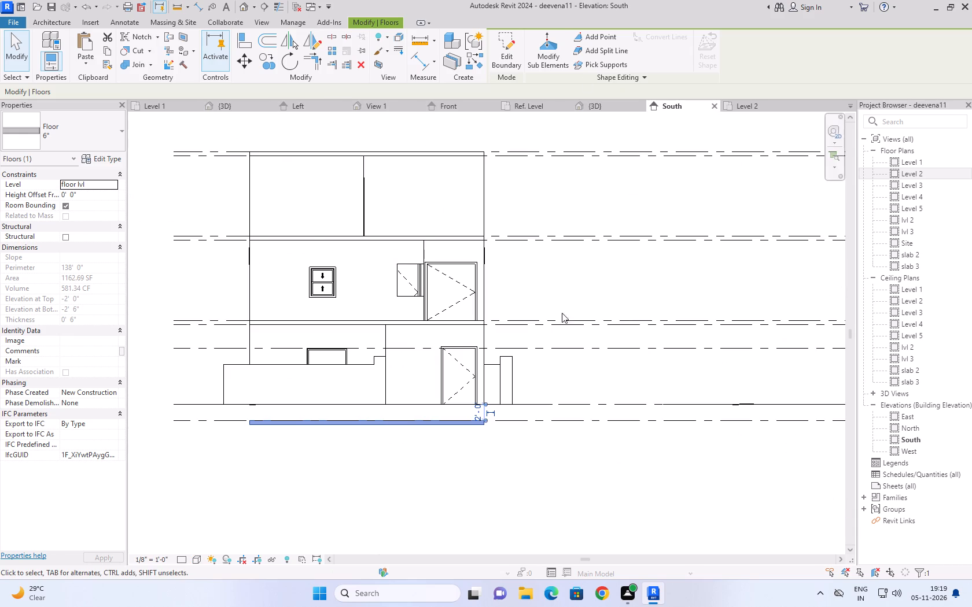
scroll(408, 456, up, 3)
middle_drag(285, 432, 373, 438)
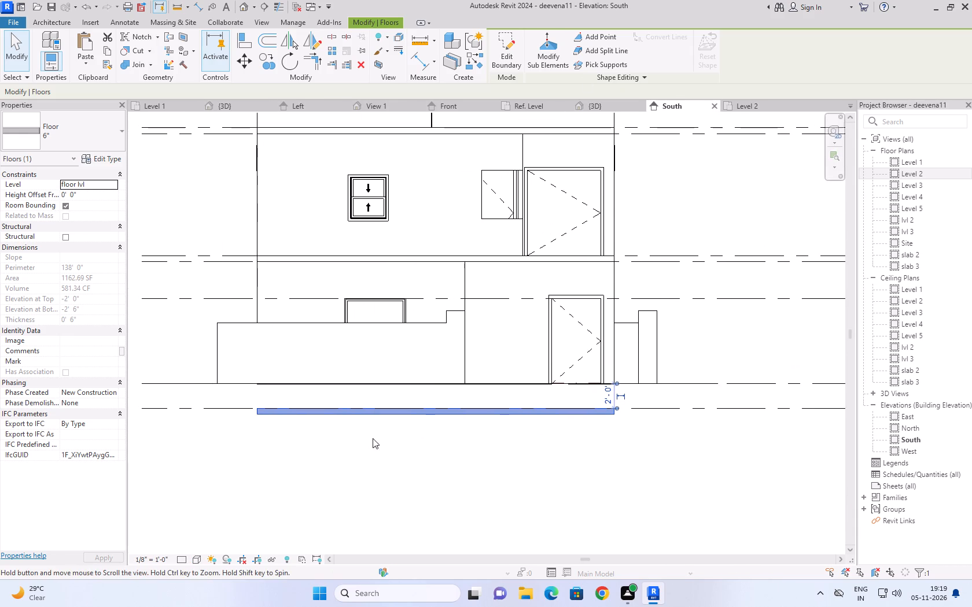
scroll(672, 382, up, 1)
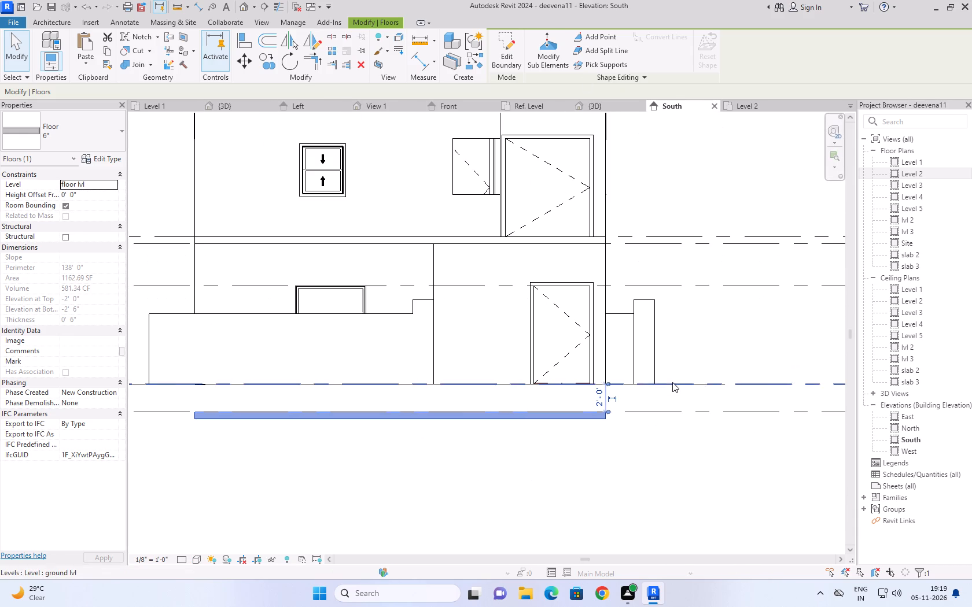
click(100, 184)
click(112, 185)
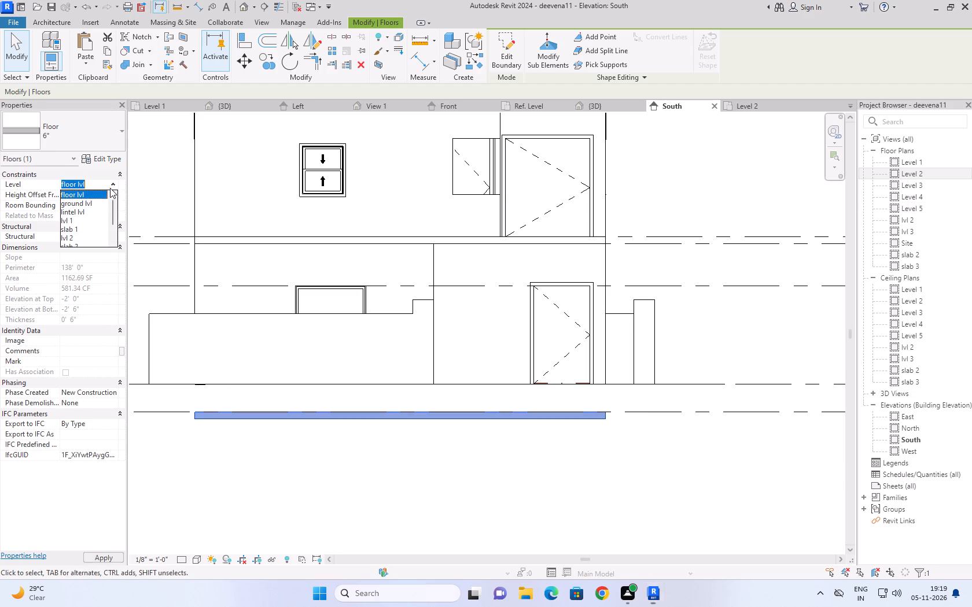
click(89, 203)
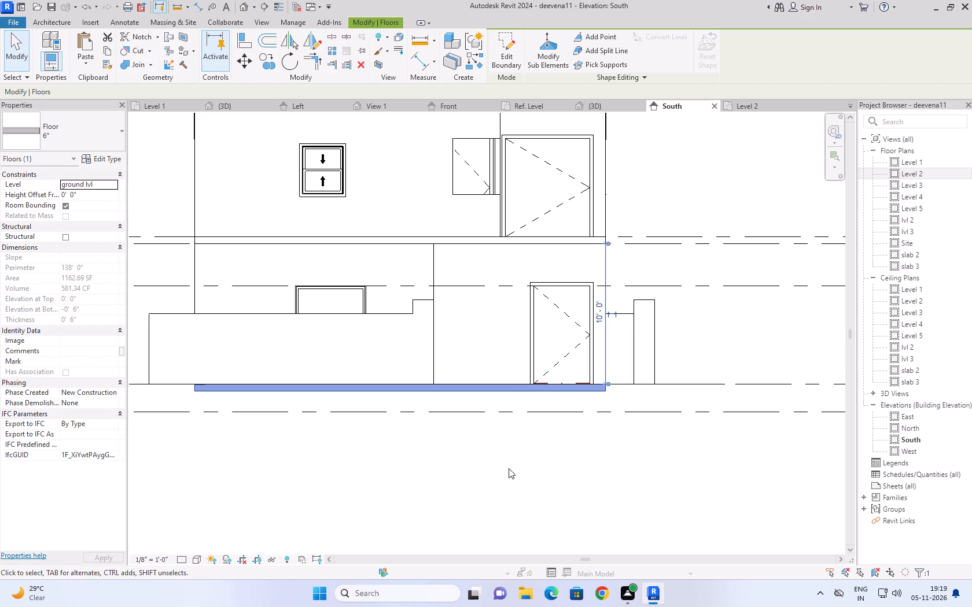
Duplicate the selected ground-floor slab's 6" floor type as a new type named 2'.
click(106, 158)
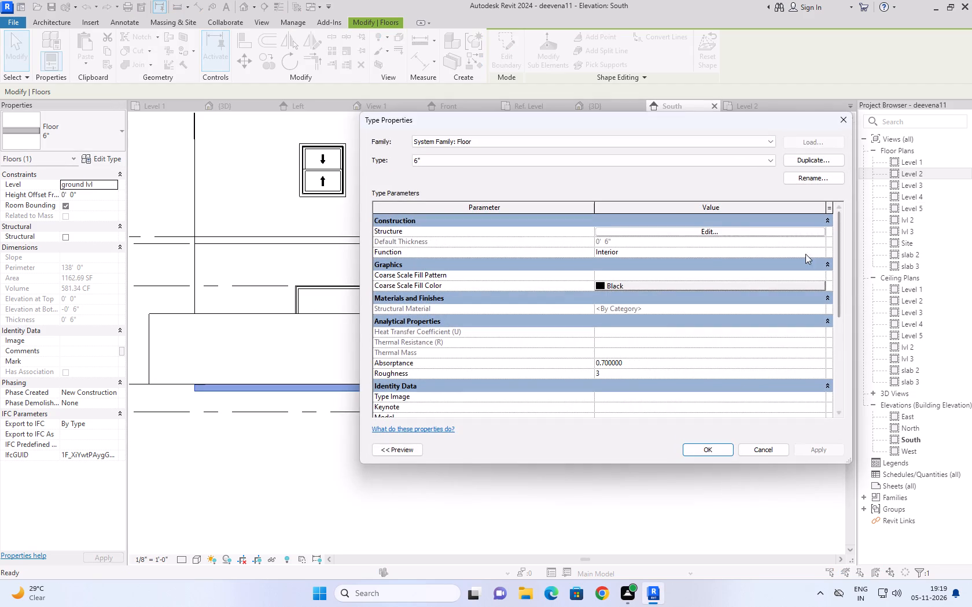
click(672, 159)
scroll(505, 201, down, 2)
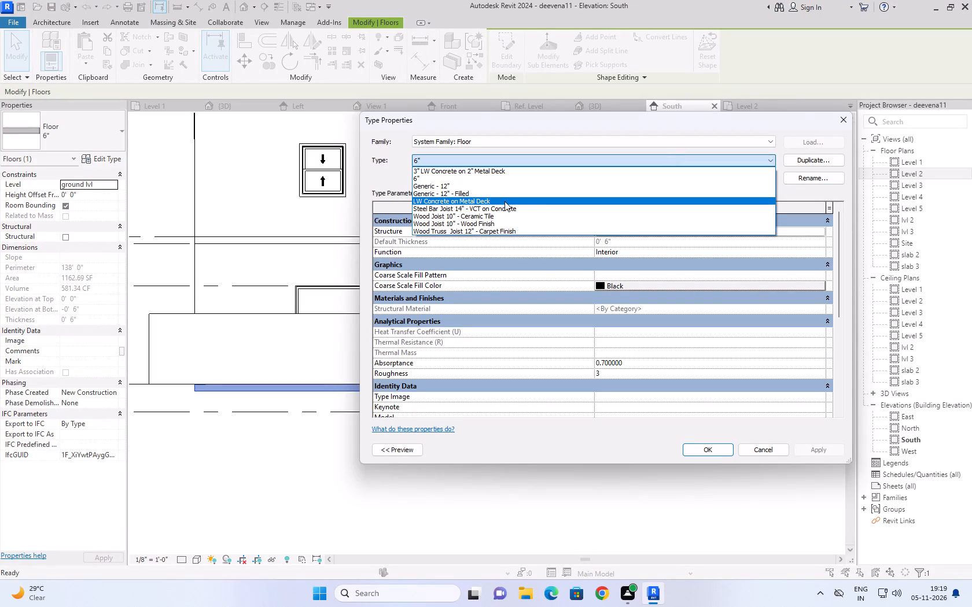
scroll(505, 201, down, 1)
click(661, 158)
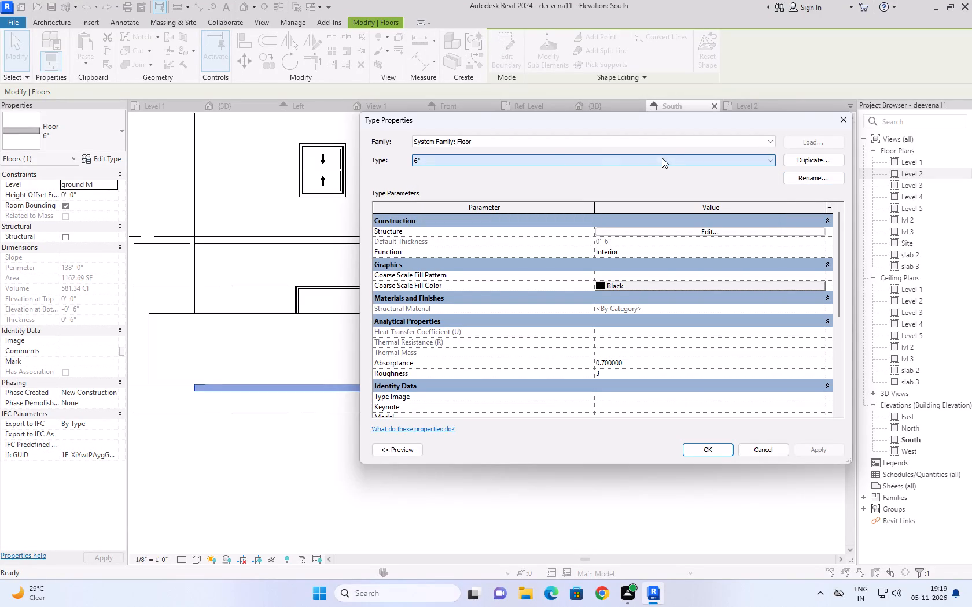
click(813, 154)
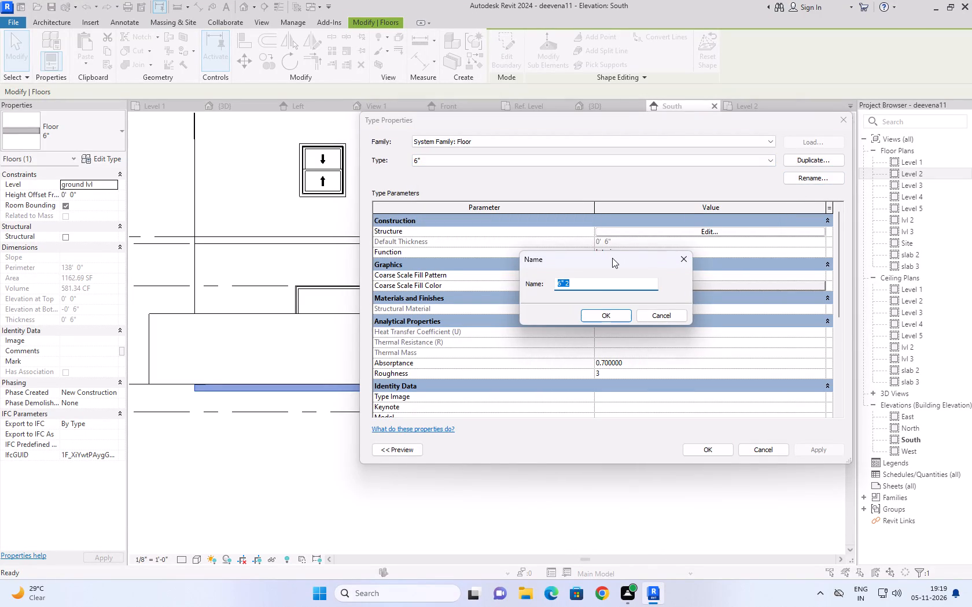
text(2')
key(Return)
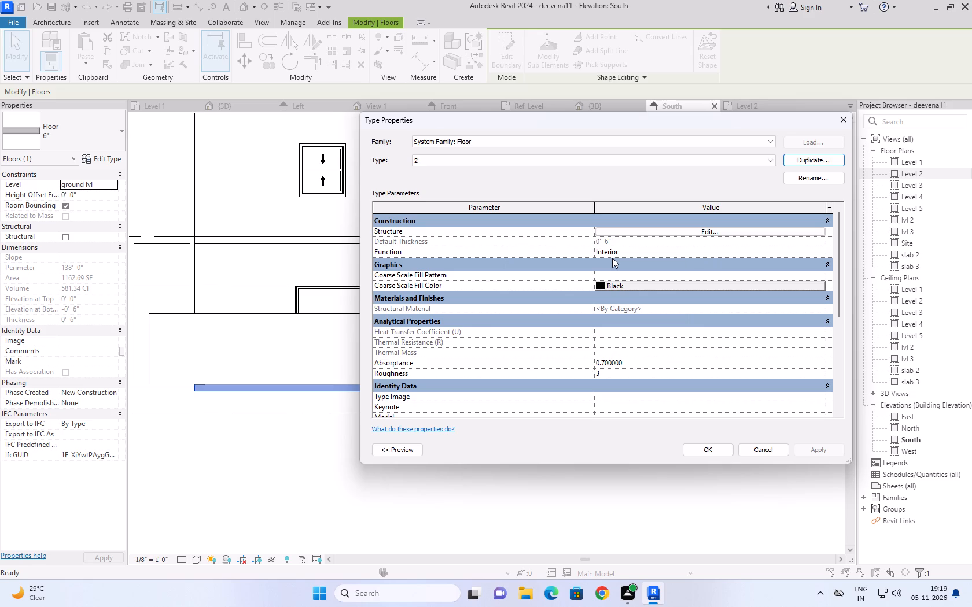
Set the thickness of the 2' floor type's structure layer to 2' and apply the type to the slab.
click(614, 231)
click(613, 231)
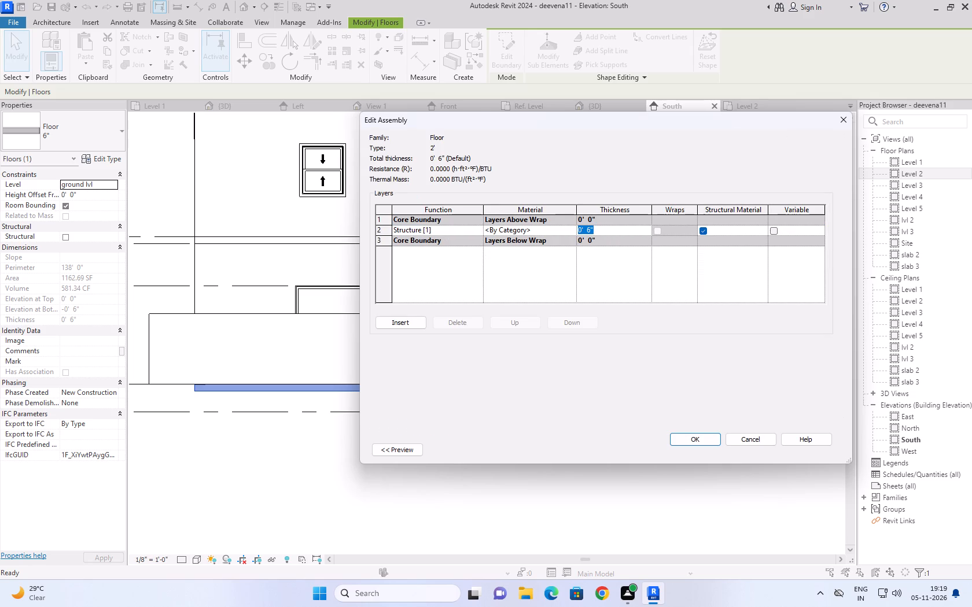
text(2')
key(Return)
click(697, 435)
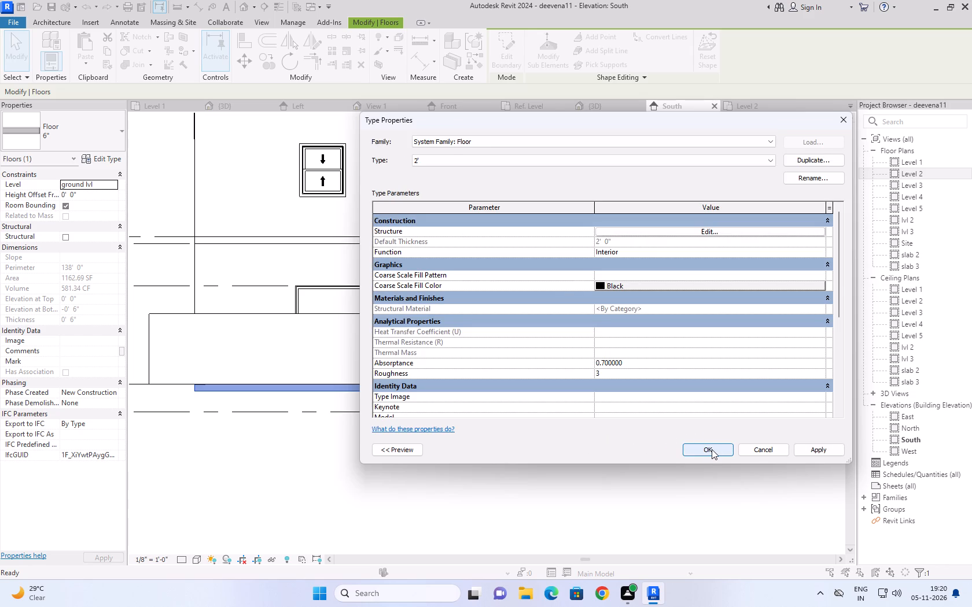
click(712, 449)
Examine the thickened slab against the level lines below the house in the South elevation.
scroll(230, 465, down, 4)
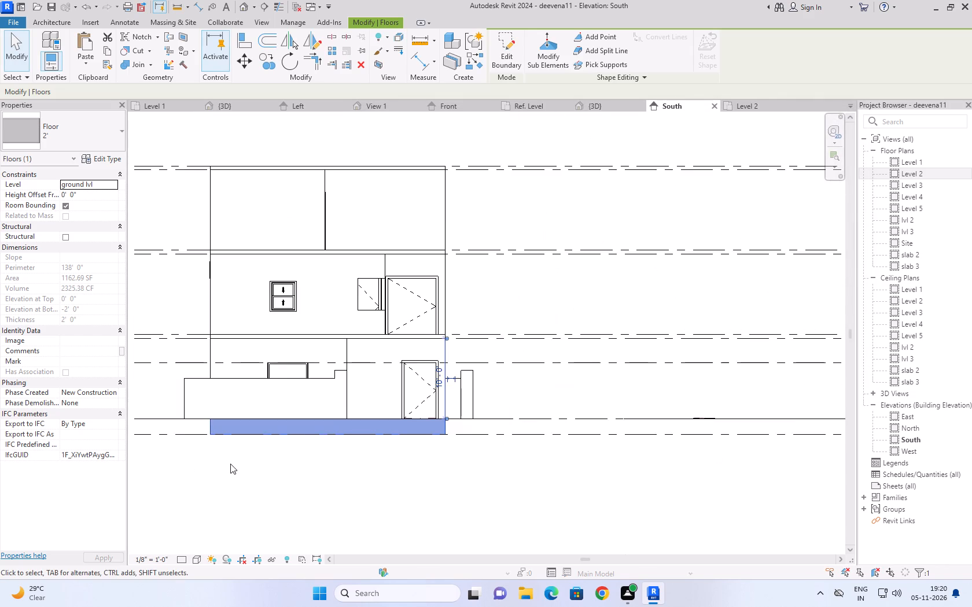
middle_drag(229, 464, 374, 462)
scroll(243, 464, up, 1)
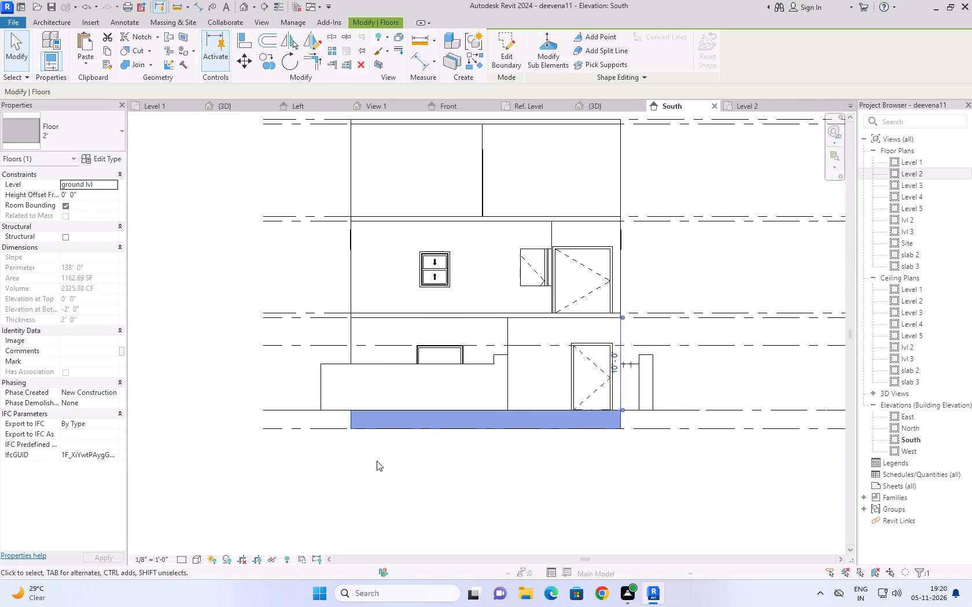
click(377, 461)
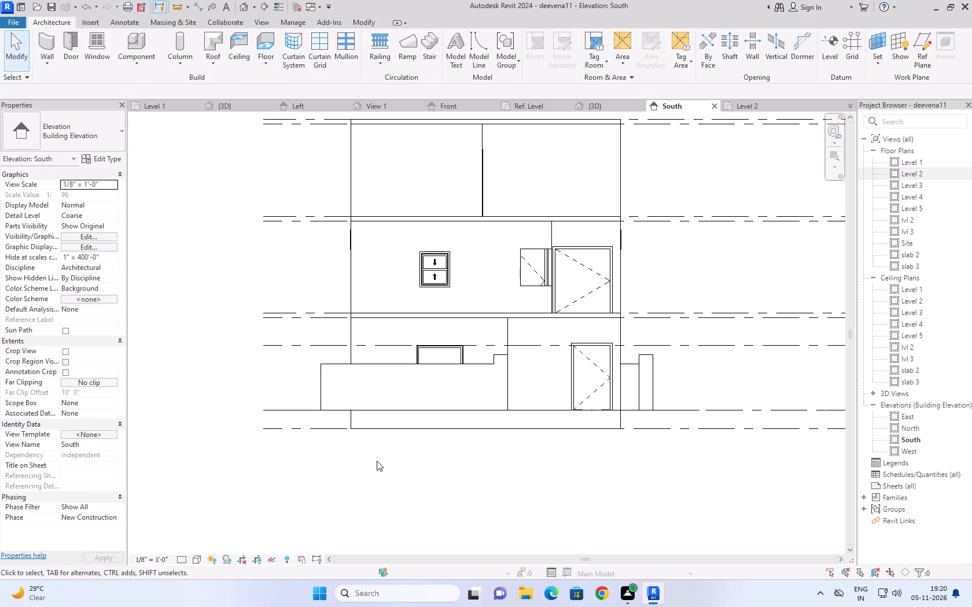
scroll(489, 465, up, 1)
scroll(489, 465, down, 2)
middle_drag(489, 465, 481, 469)
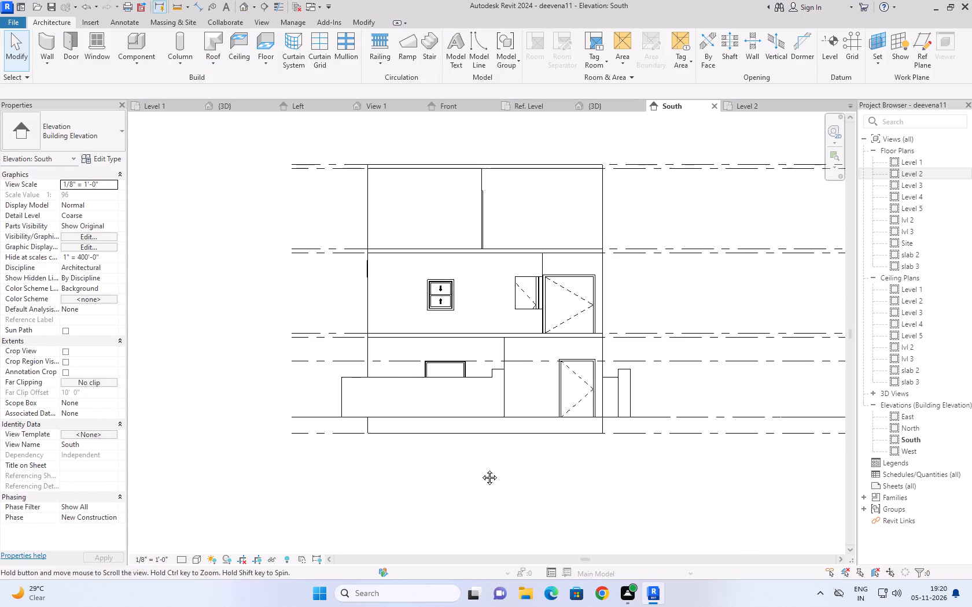
middle_drag(481, 469, 456, 487)
scroll(456, 487, up, 1)
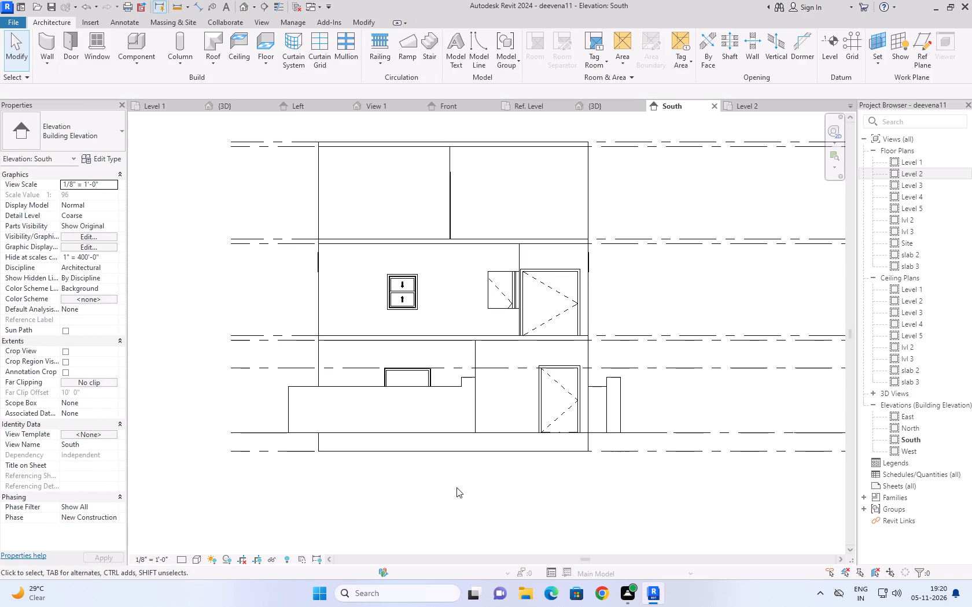
Examine the slab's extent around the house, portico and compound wall in the 3D view.
click(231, 106)
scroll(282, 486, down, 2)
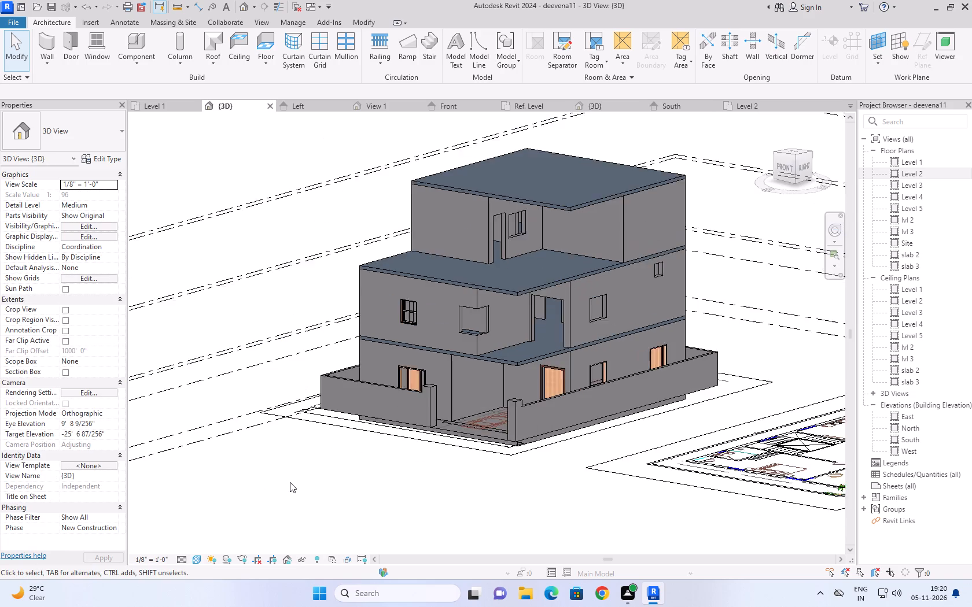
scroll(465, 502, up, 2)
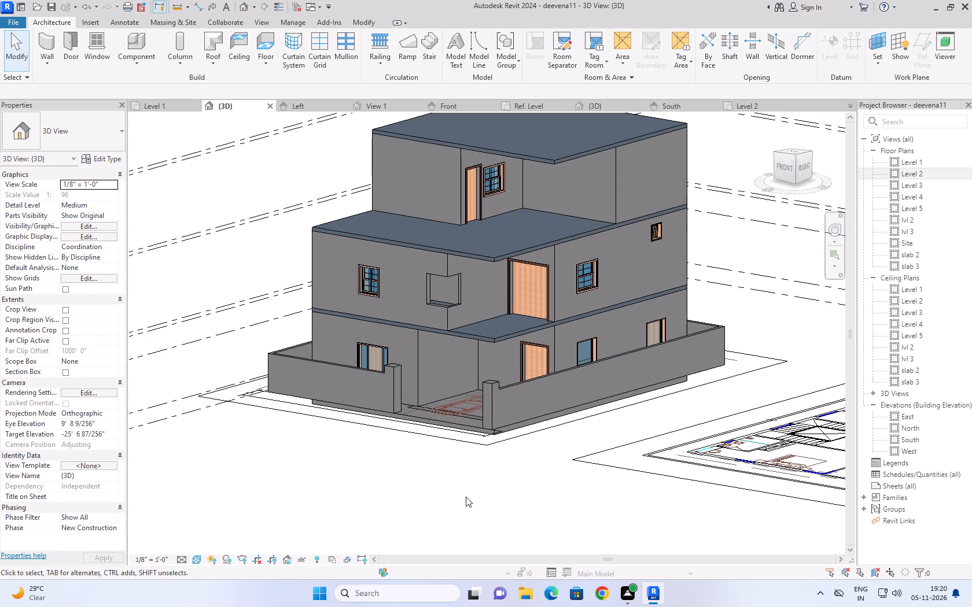
shift+middle_drag(460, 497, 492, 573)
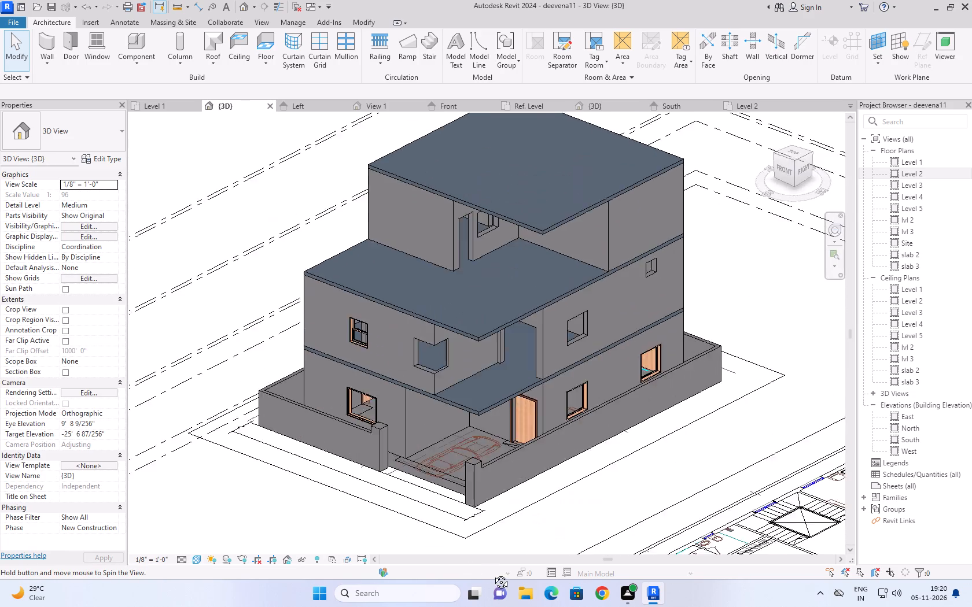
shift+middle_drag(492, 573, 493, 578)
scroll(243, 173, down, 2)
shift+middle_drag(463, 498, 425, 573)
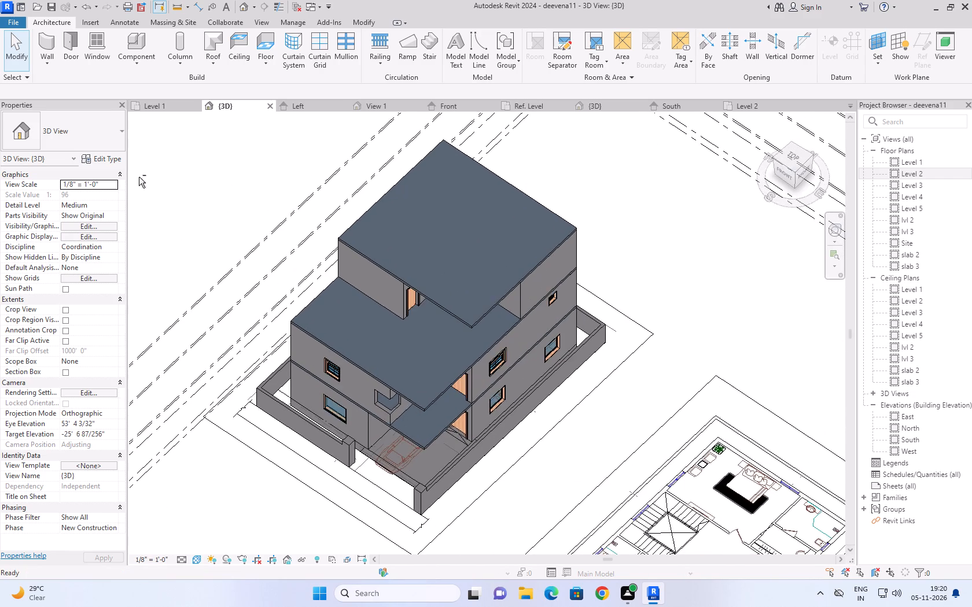
scroll(139, 177, down, 1)
scroll(234, 432, up, 3)
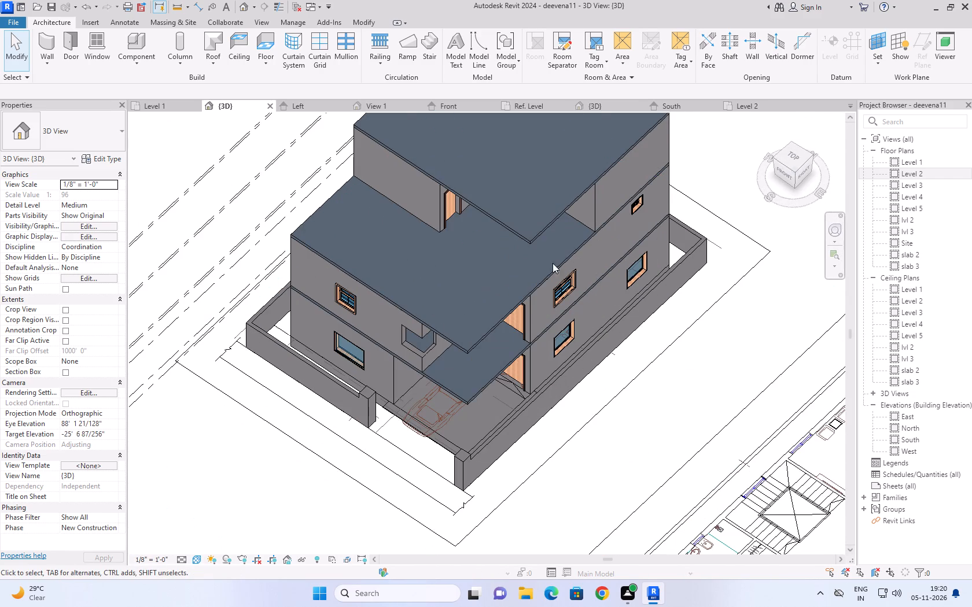
Select the 2' thick ground-floor slab in the South elevation and delete it.
click(681, 103)
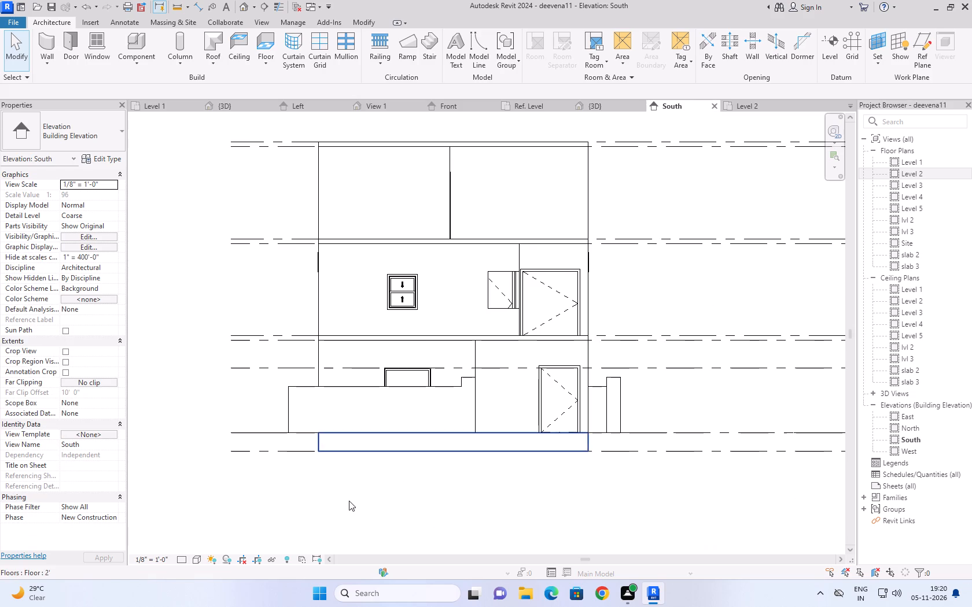
scroll(347, 501, up, 1)
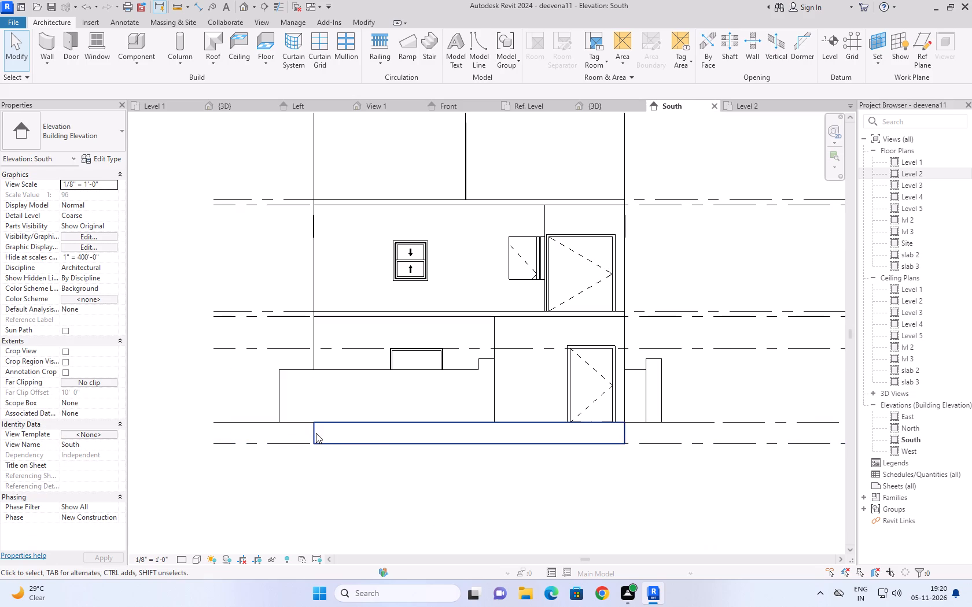
click(316, 433)
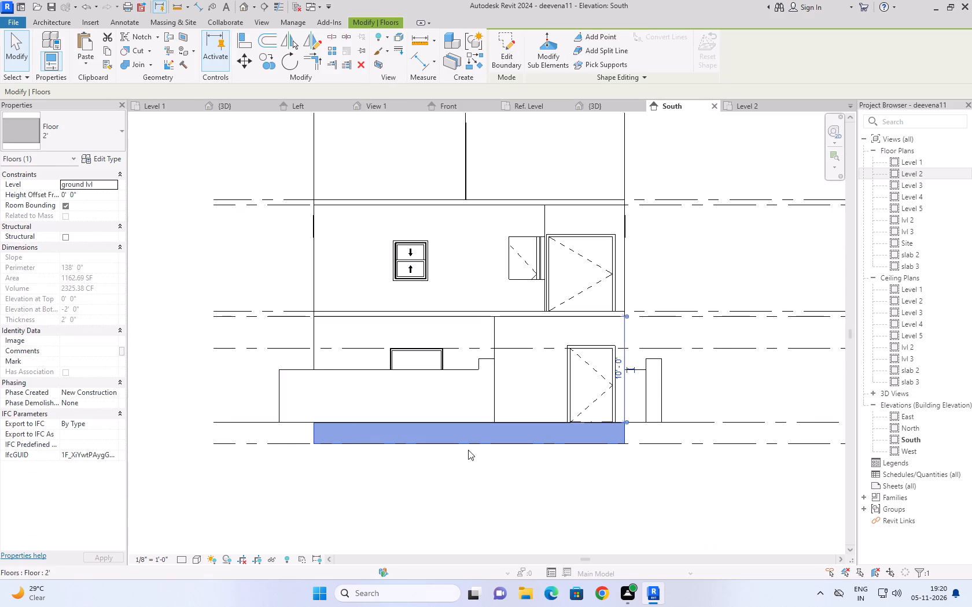
key(Delete)
scroll(410, 454, down, 2)
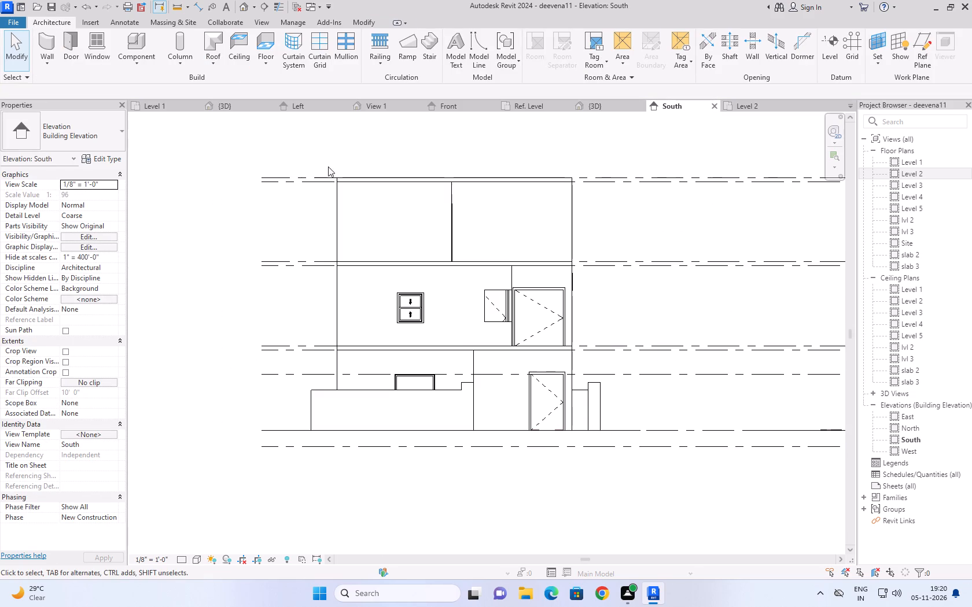
Start a new architectural floor in the Level 1 plan and sketch a rectangular boundary about 36' by 48' along the compound wall's outer edge.
click(239, 102)
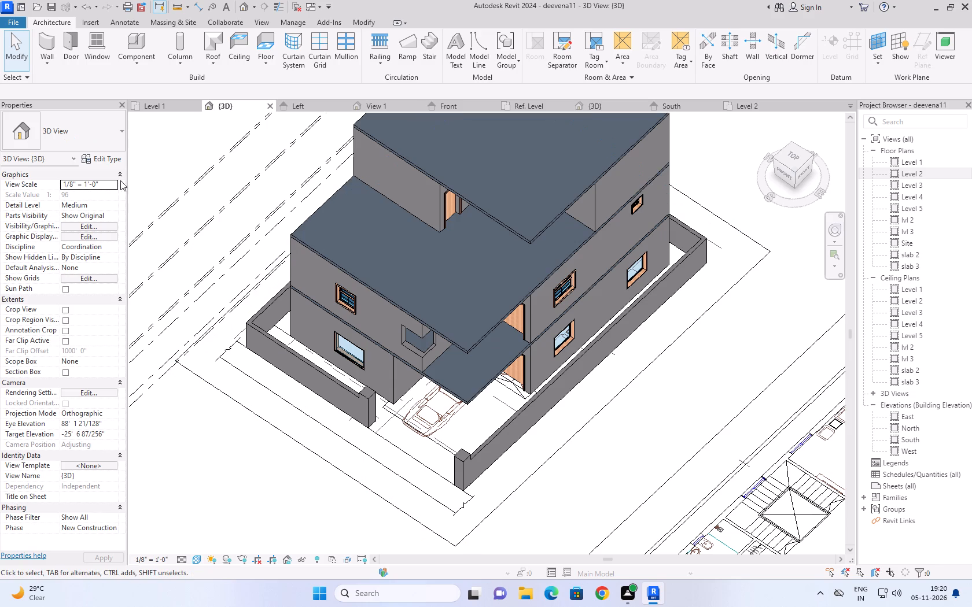
click(160, 102)
scroll(404, 308, down, 3)
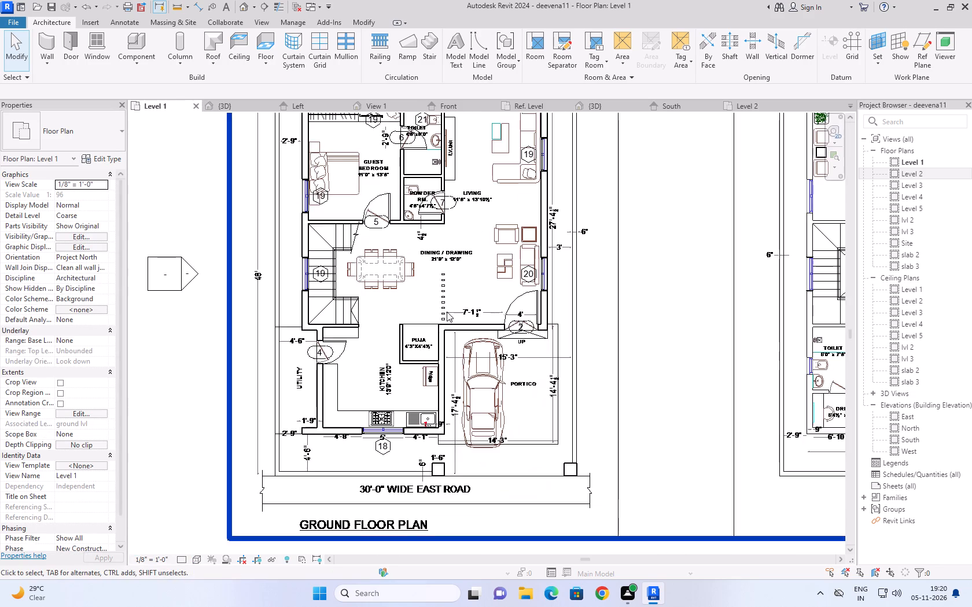
scroll(472, 312, down, 2)
middle_drag(203, 206, 238, 257)
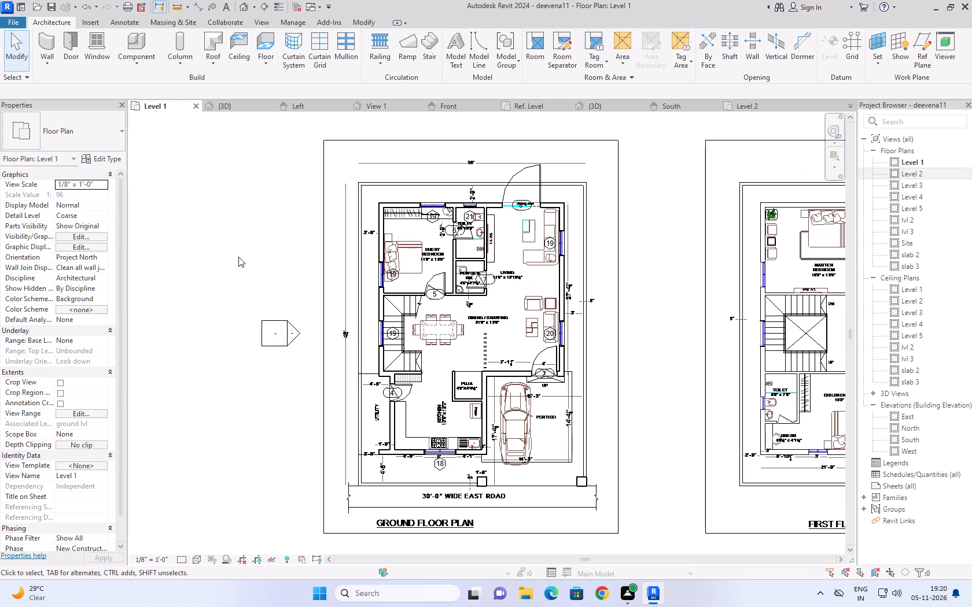
click(270, 60)
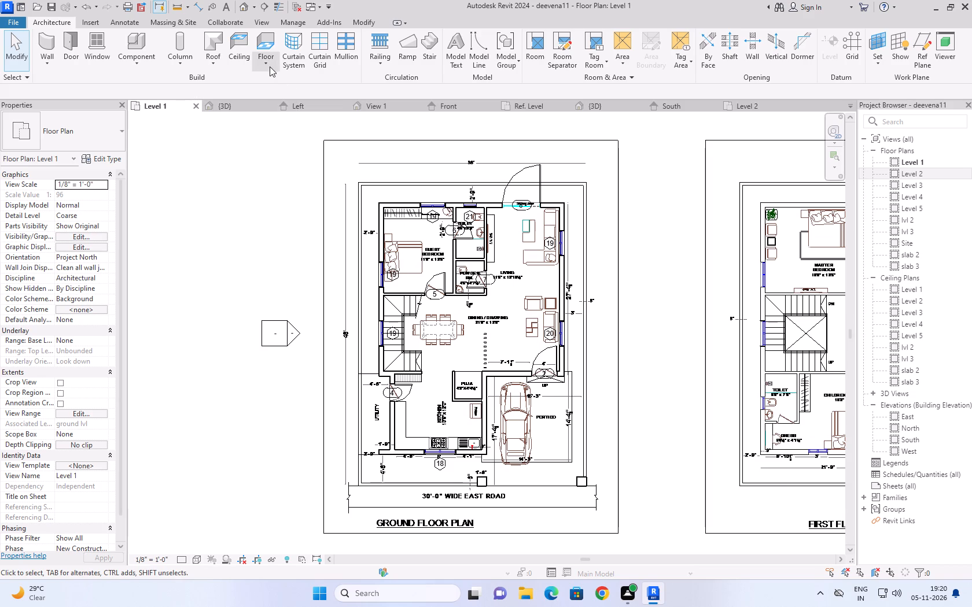
click(273, 80)
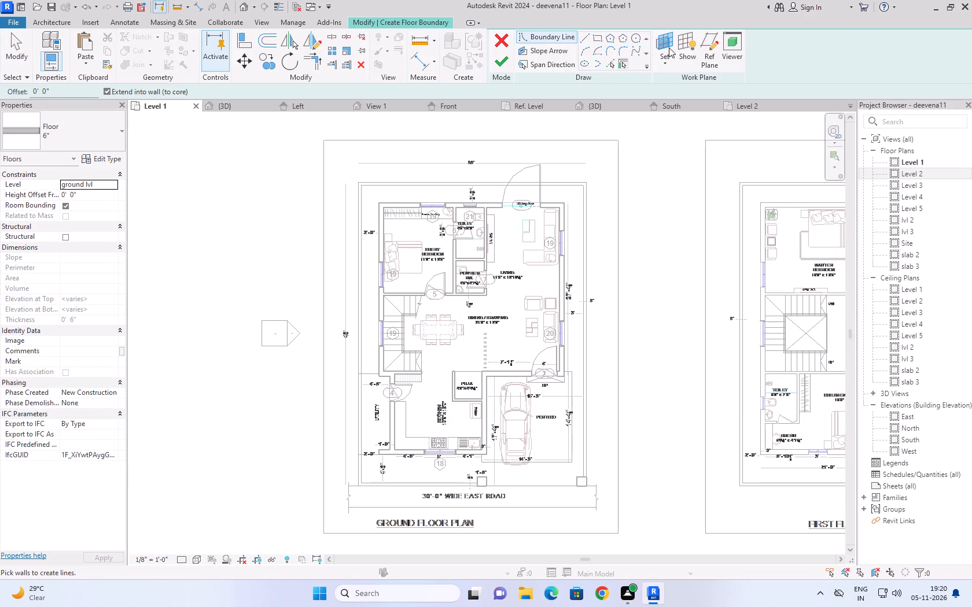
click(597, 35)
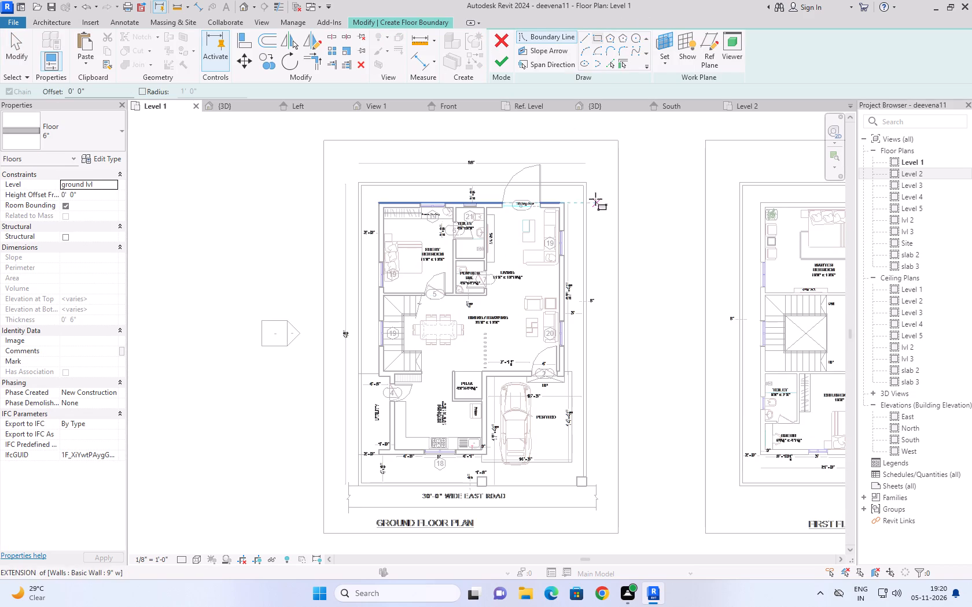
click(585, 179)
scroll(353, 504, up, 4)
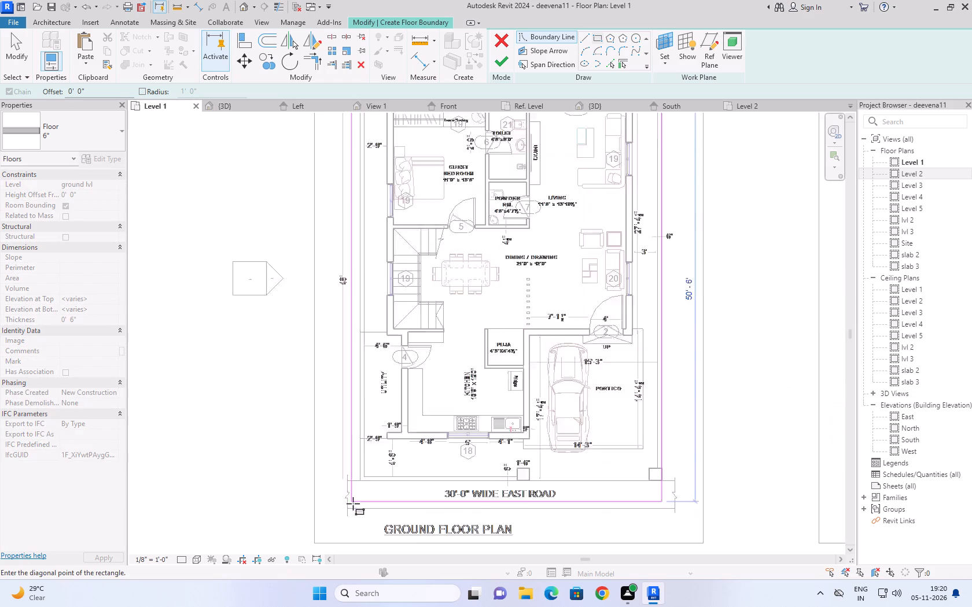
click(362, 473)
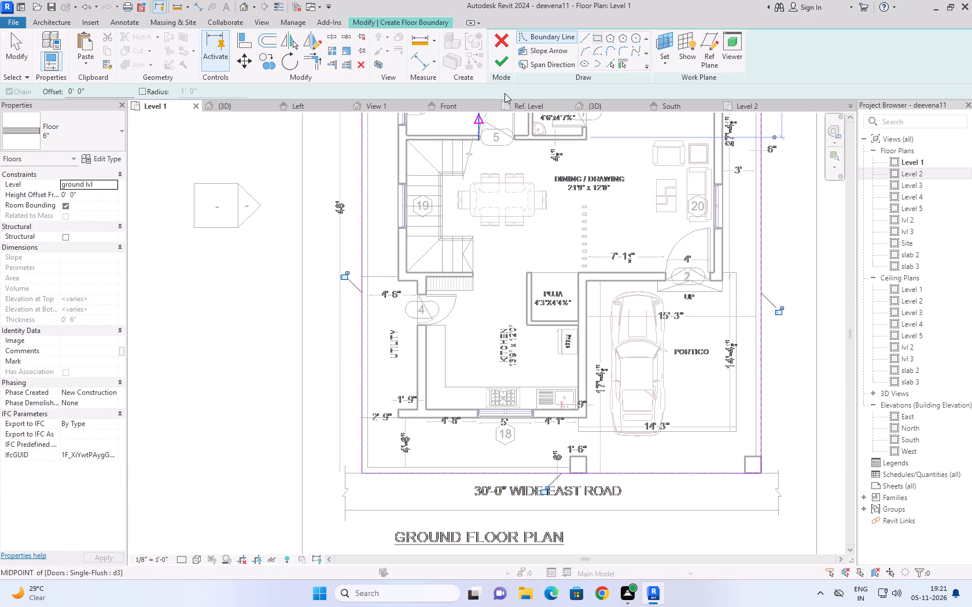
Assign the 2' floor type to the new floor and finish its boundary.
click(63, 145)
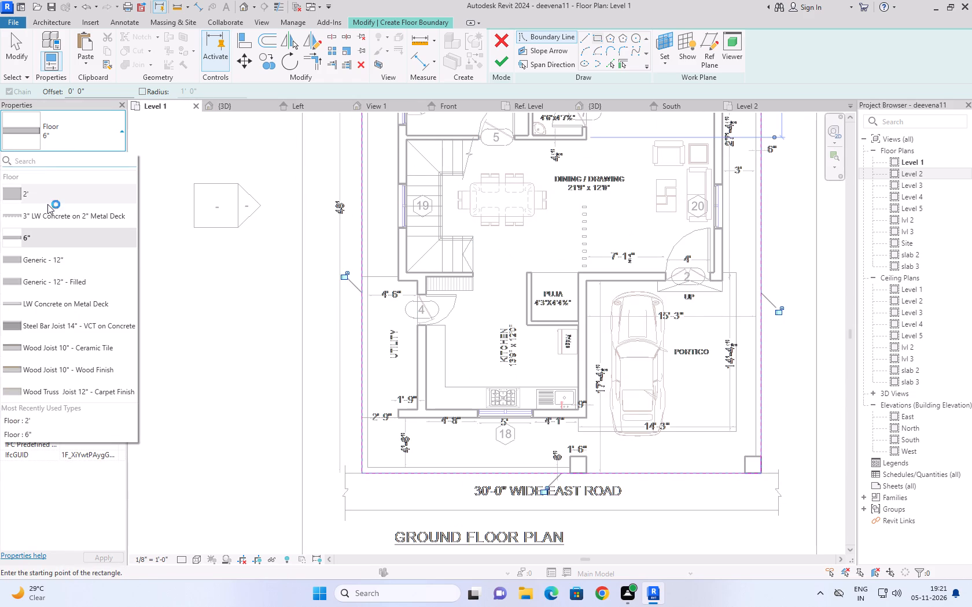
click(50, 201)
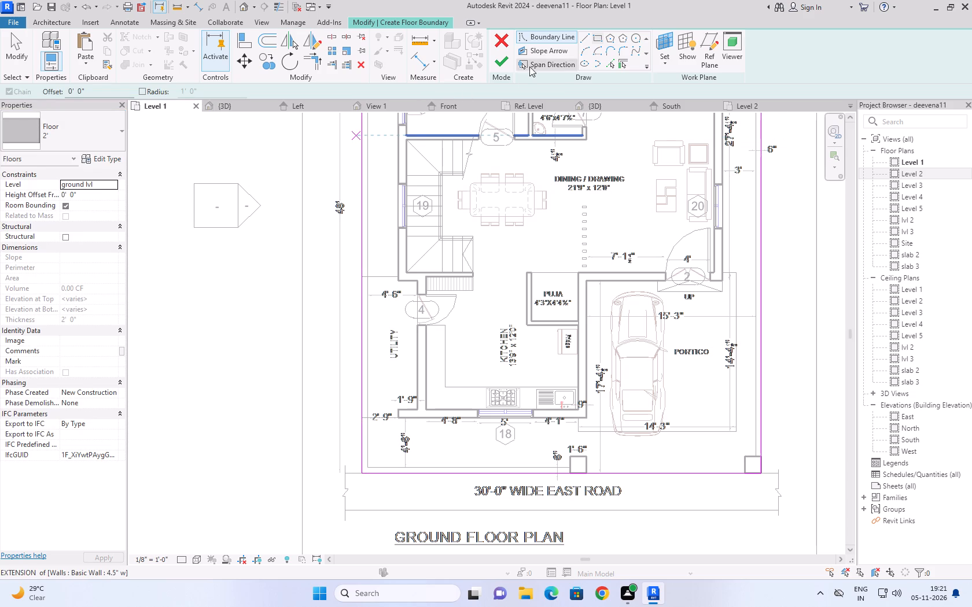
click(508, 60)
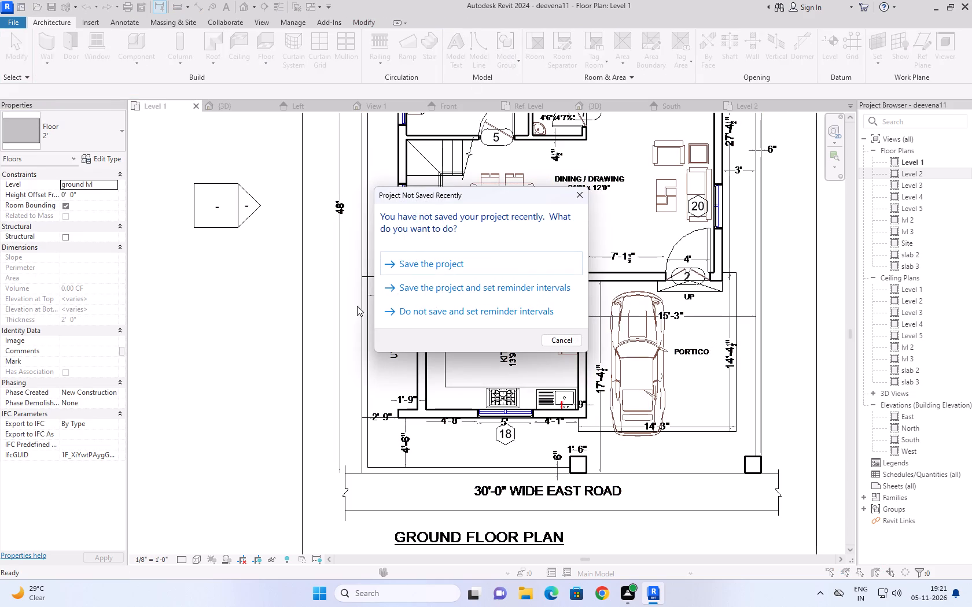
Save the project.
click(462, 261)
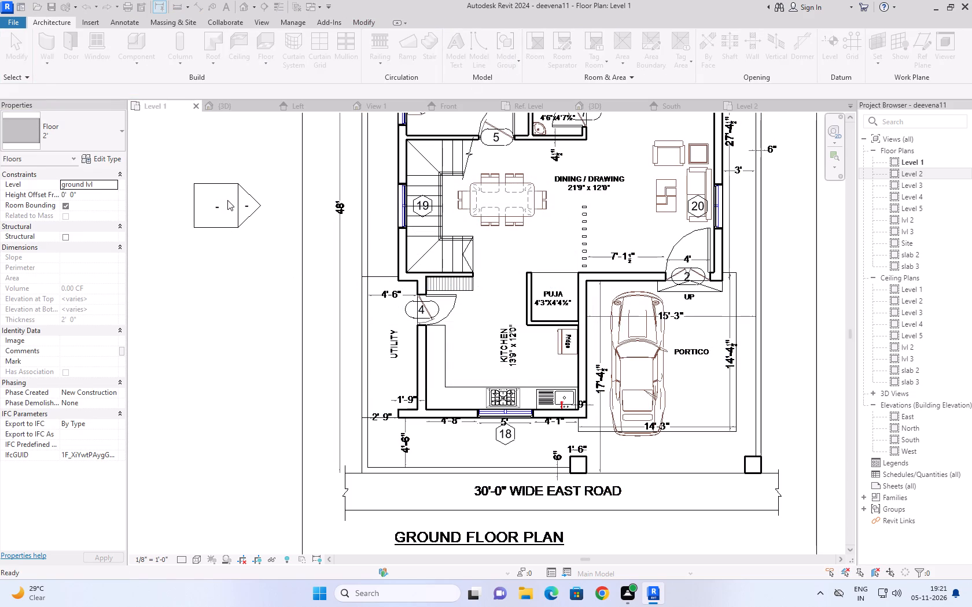
Check the new 2' base slab's extent in the 3D view and its position against the ground and floor levels in the South elevation.
click(224, 103)
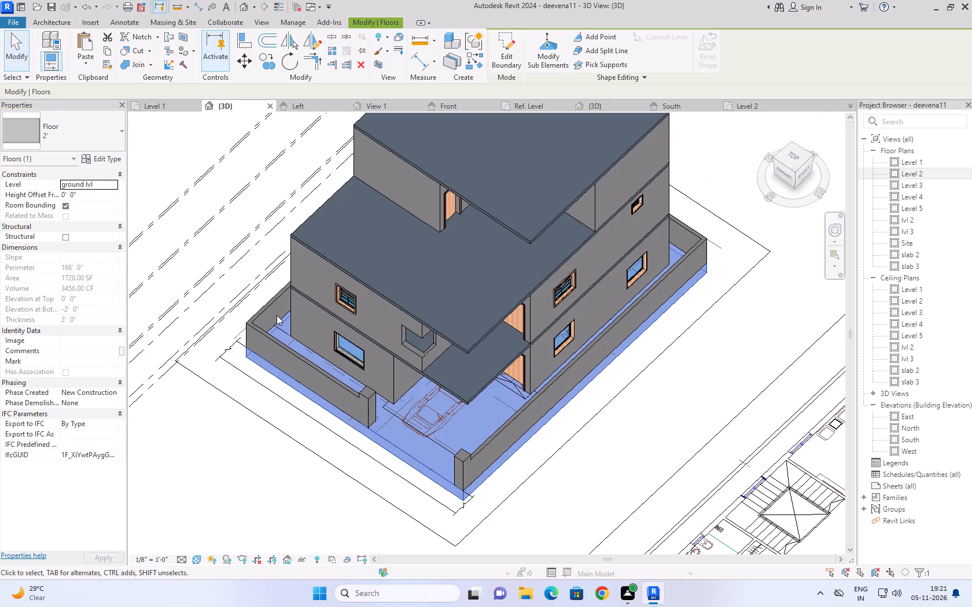
scroll(277, 320, down, 2)
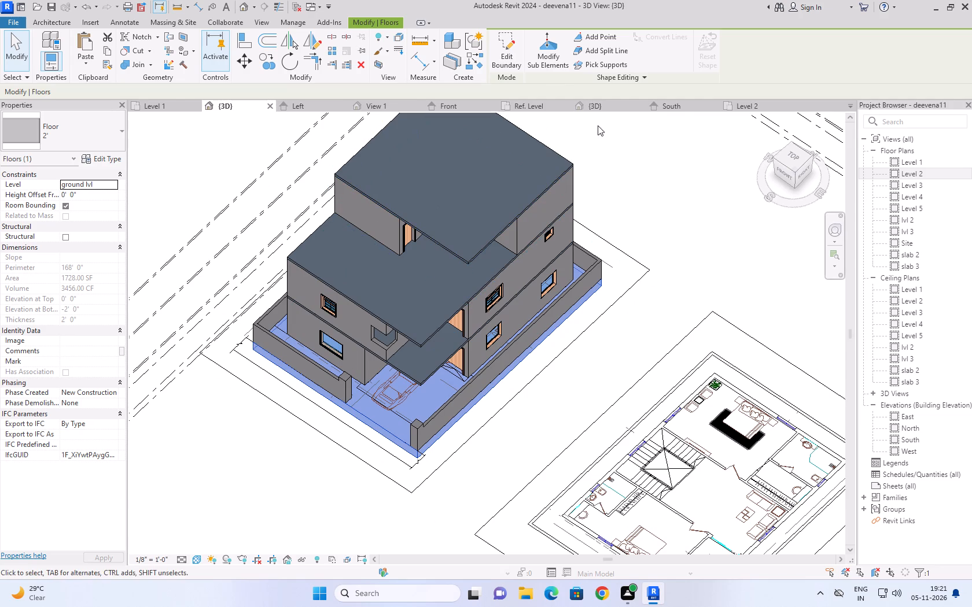
click(680, 106)
scroll(321, 492, up, 3)
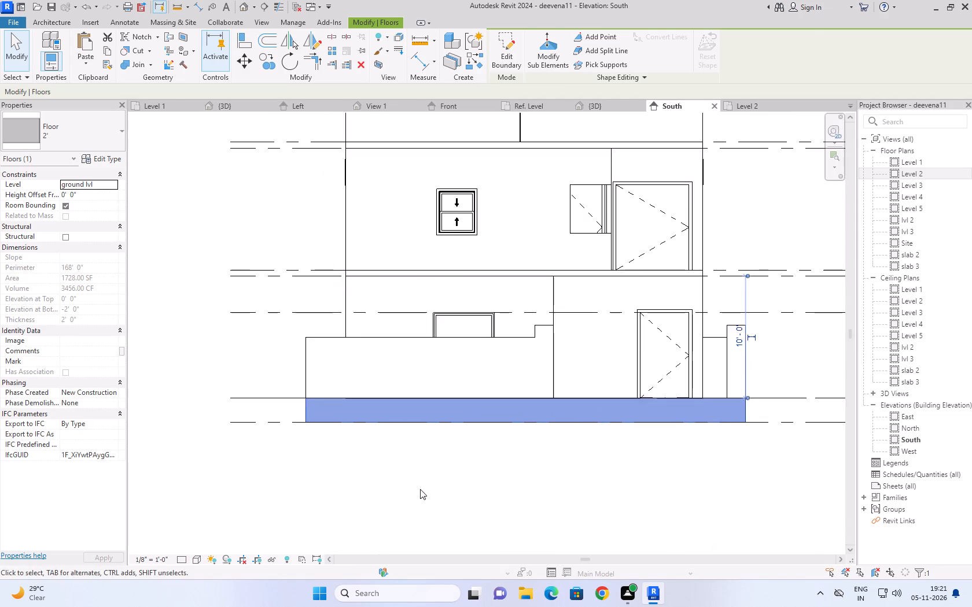
scroll(421, 489, down, 2)
middle_drag(615, 504, 573, 509)
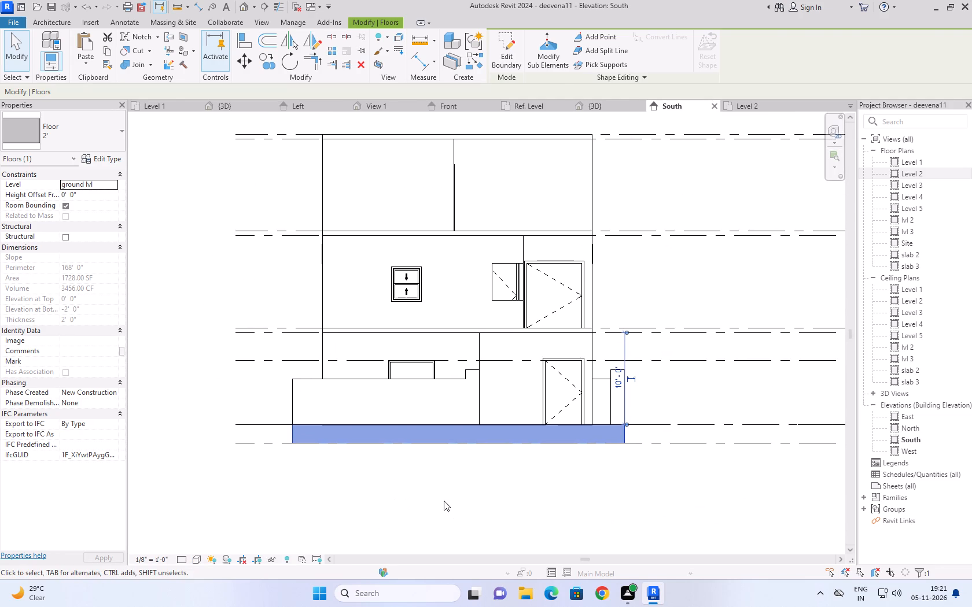
click(444, 501)
scroll(235, 498, down, 1)
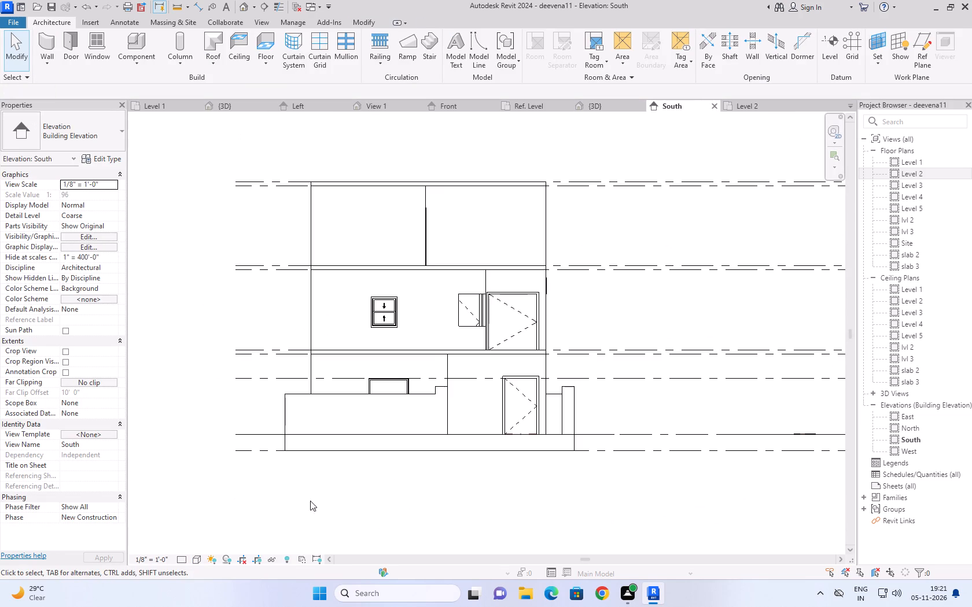
middle_drag(310, 501, 265, 488)
scroll(278, 508, up, 2)
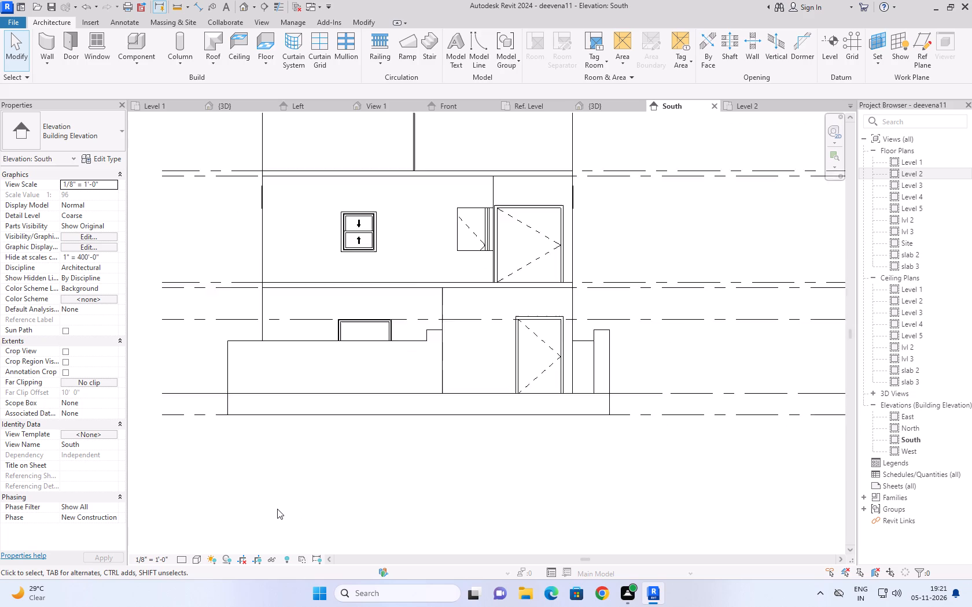
scroll(277, 509, down, 2)
middle_drag(273, 509, 400, 502)
scroll(440, 493, down, 1)
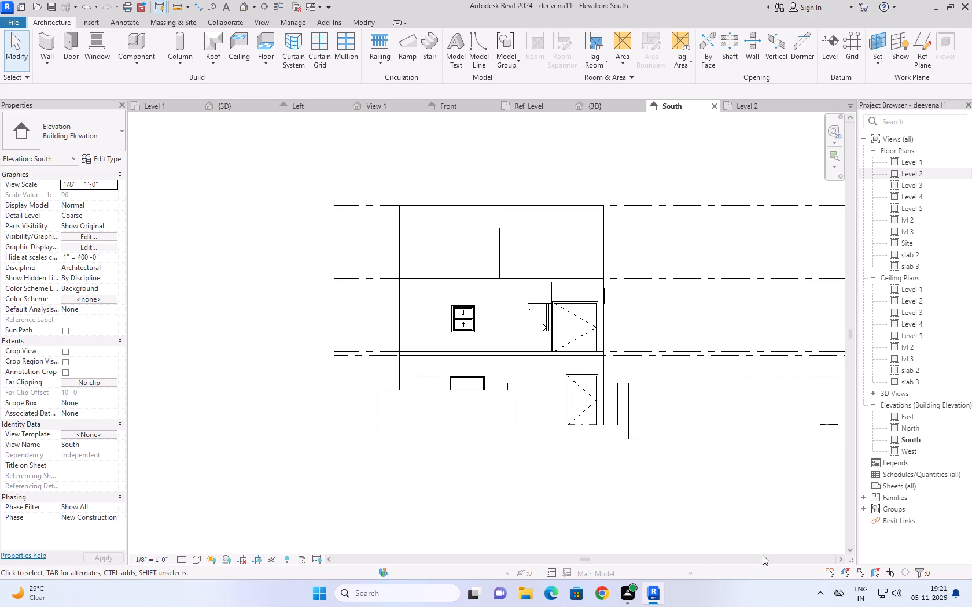
scroll(576, 528, up, 1)
Examine the house, compound wall and base slab from a low 3D angle and compare them with the South elevation.
click(237, 106)
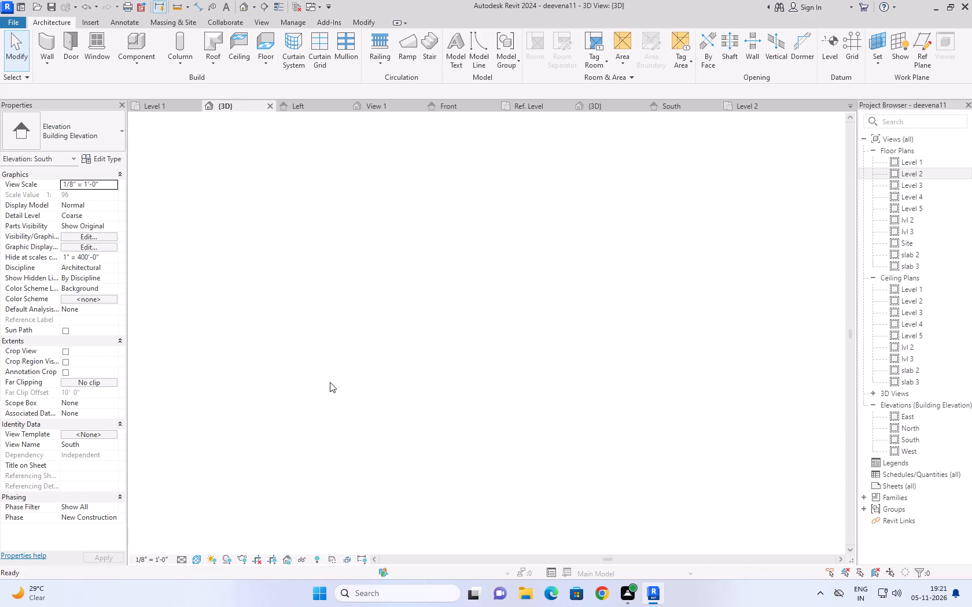
scroll(290, 451, down, 1)
shift+middle_drag(290, 451, 298, 430)
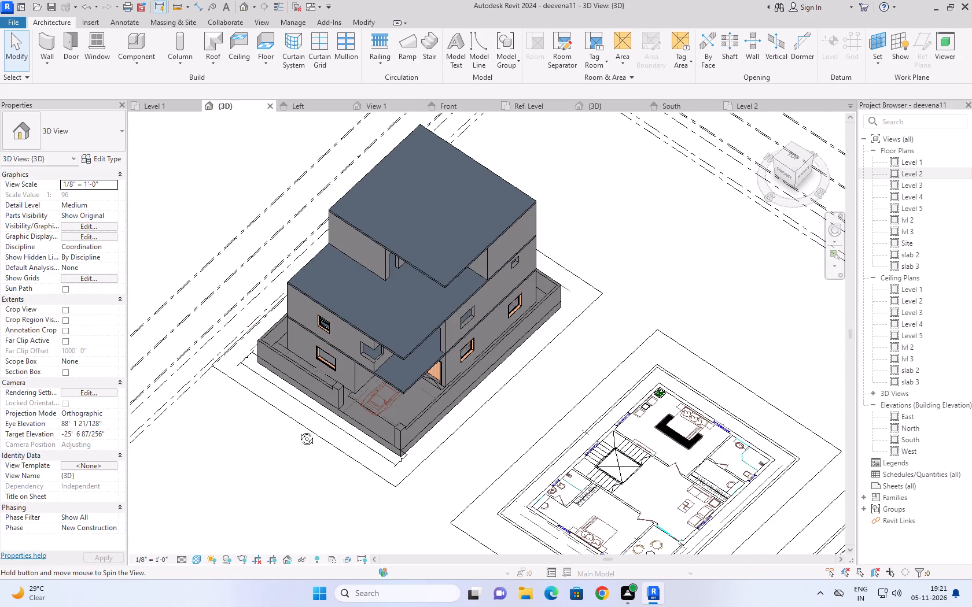
shift+middle_drag(298, 430, 249, 312)
scroll(371, 464, down, 3)
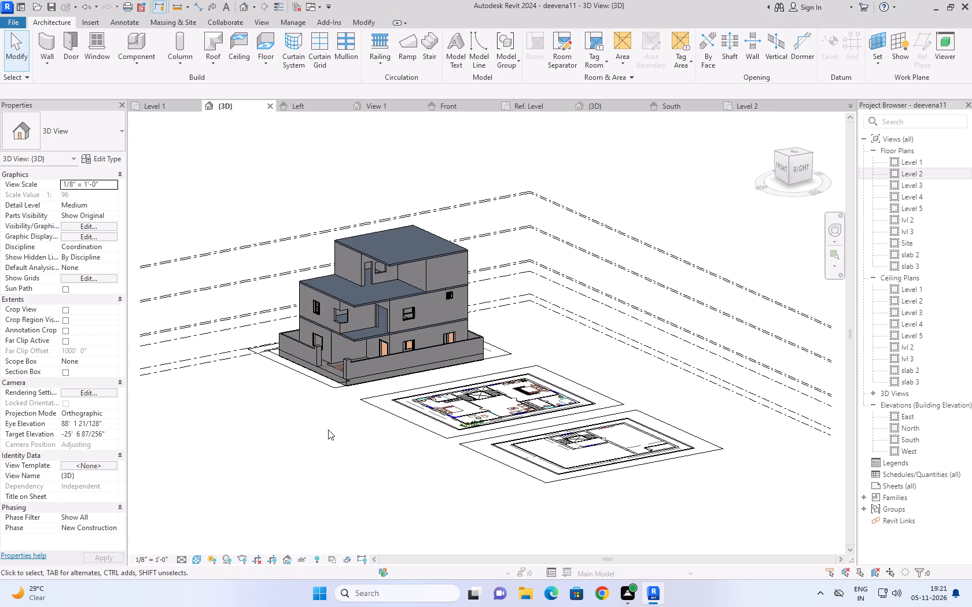
scroll(321, 424, up, 1)
middle_drag(298, 375, 324, 420)
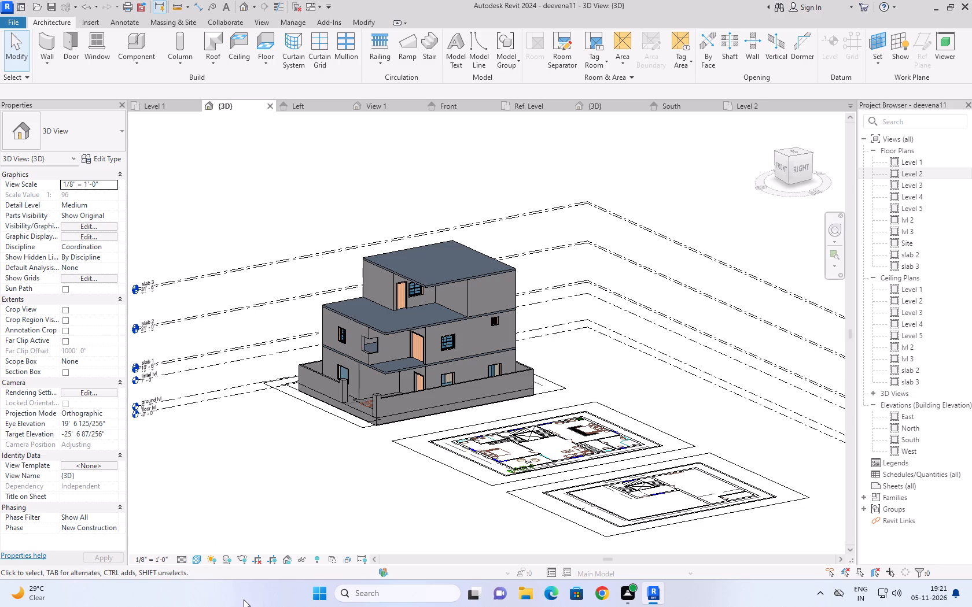
scroll(235, 459, up, 2)
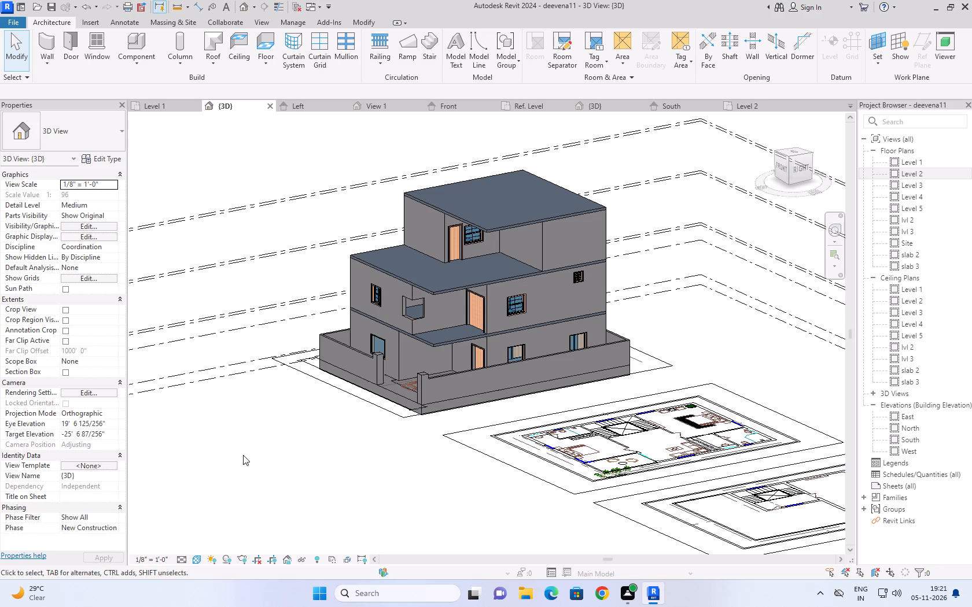
click(687, 104)
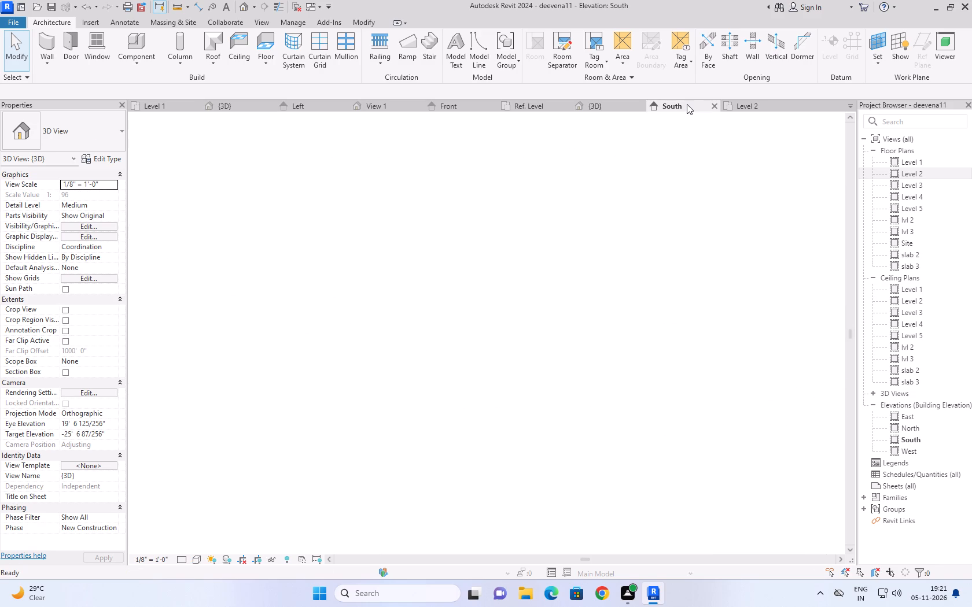
scroll(552, 498, down, 2)
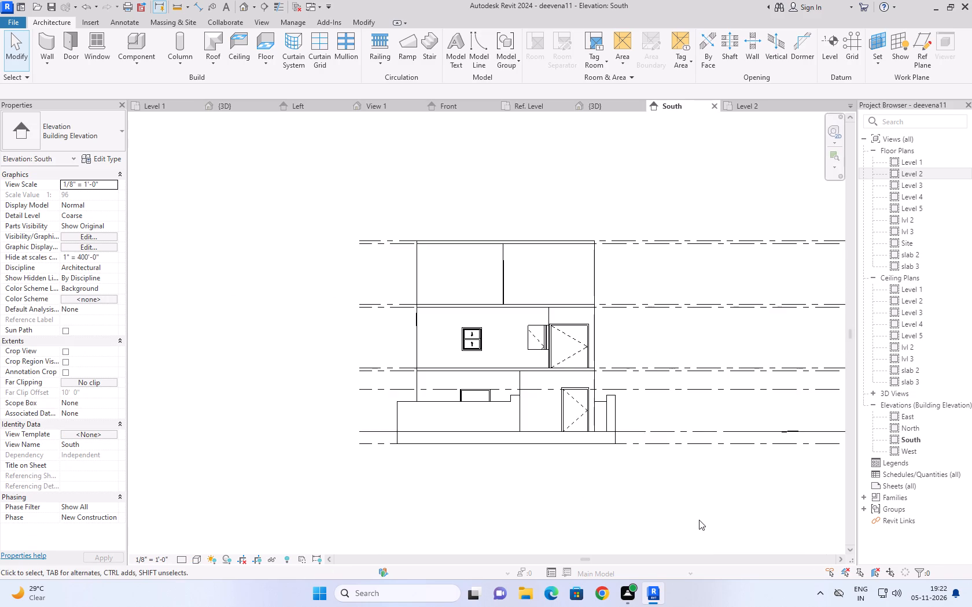
middle_drag(698, 515, 636, 506)
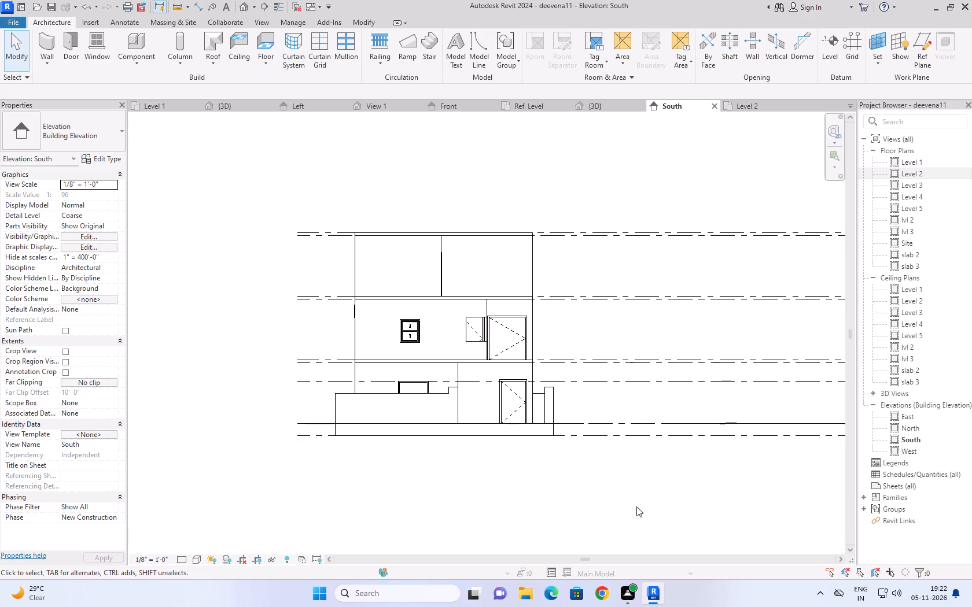
scroll(377, 510, up, 2)
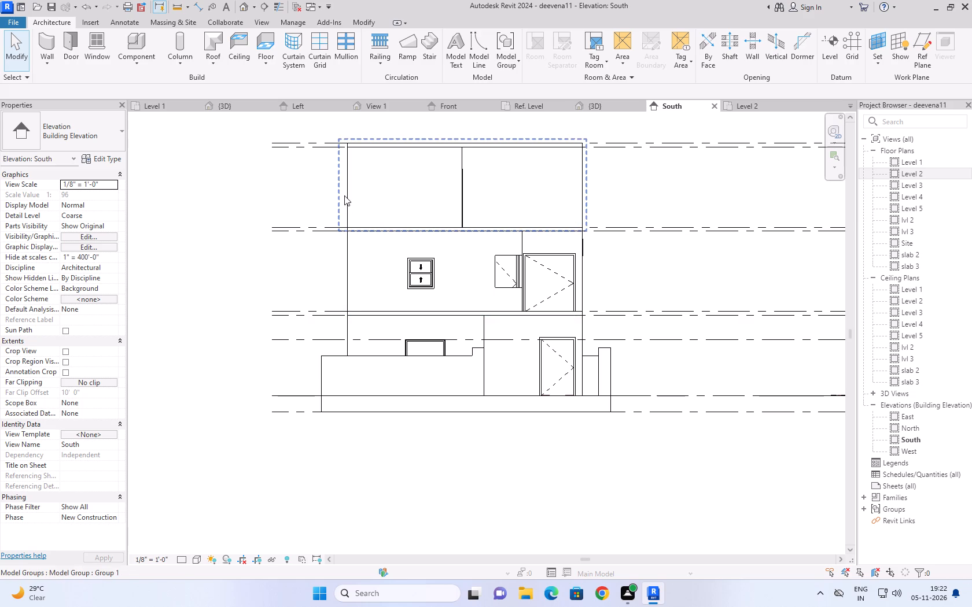
middle_drag(339, 195, 314, 240)
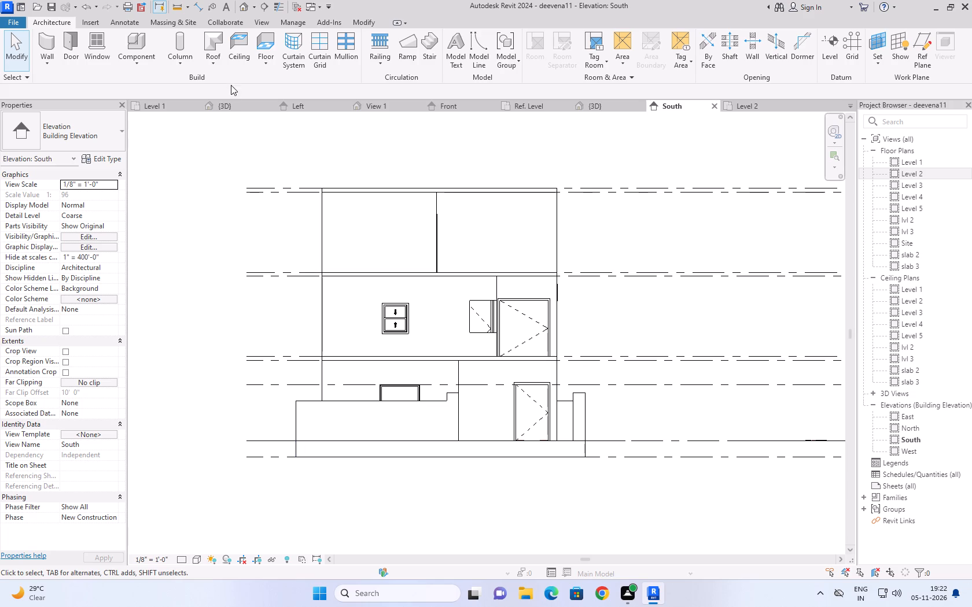
Inspect the base slab in the 3D view, highlighting it to check its edges beneath the compound wall and around the portico.
click(228, 101)
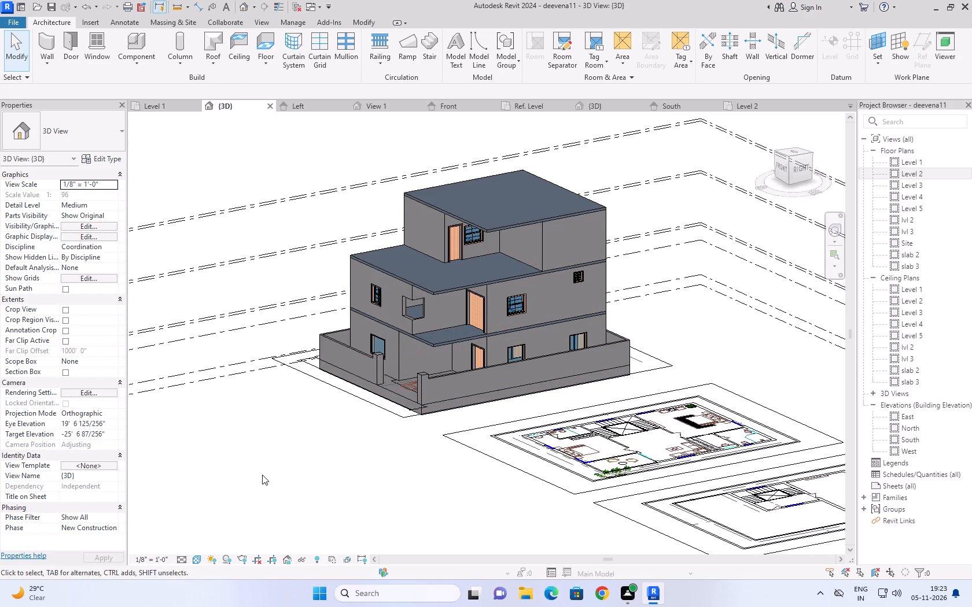
scroll(264, 469, down, 1)
middle_drag(284, 435, 284, 479)
scroll(284, 479, up, 2)
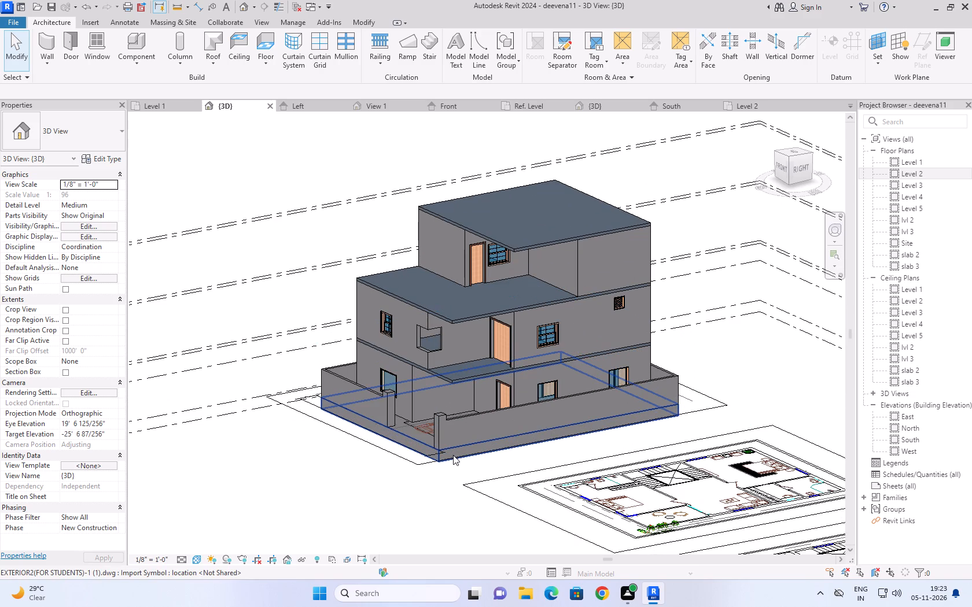
click(453, 455)
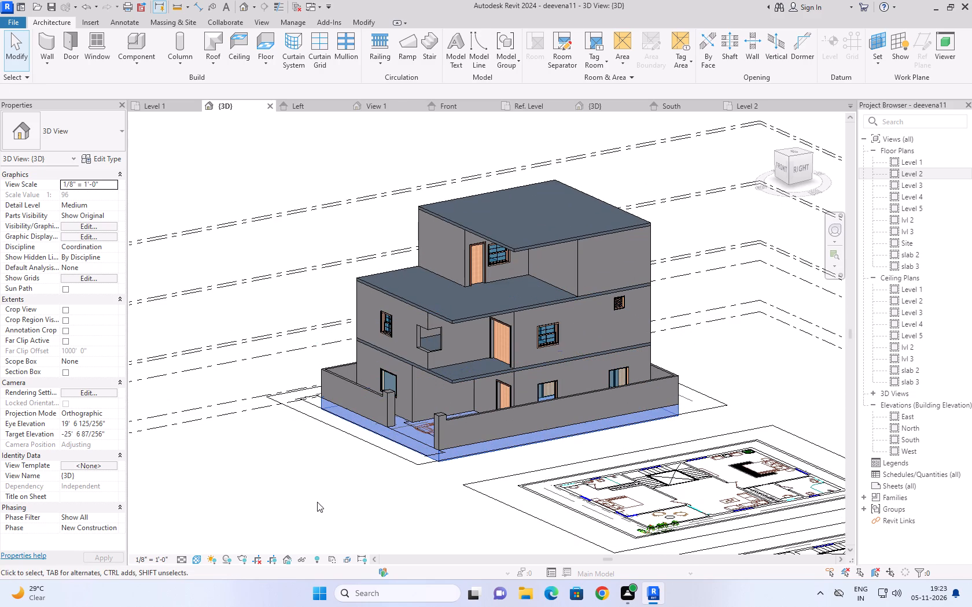
click(272, 502)
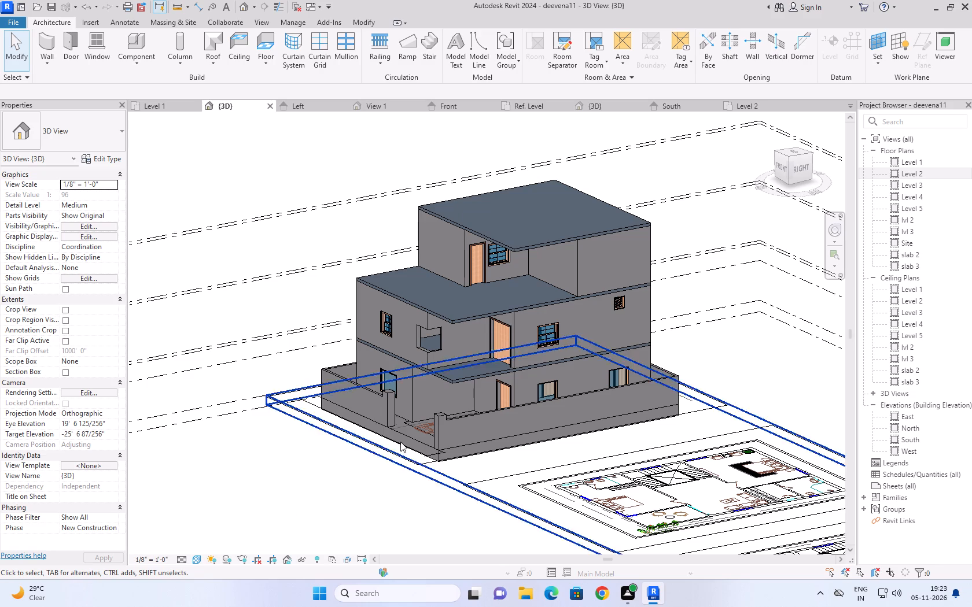
scroll(407, 419, up, 2)
scroll(311, 392, up, 6)
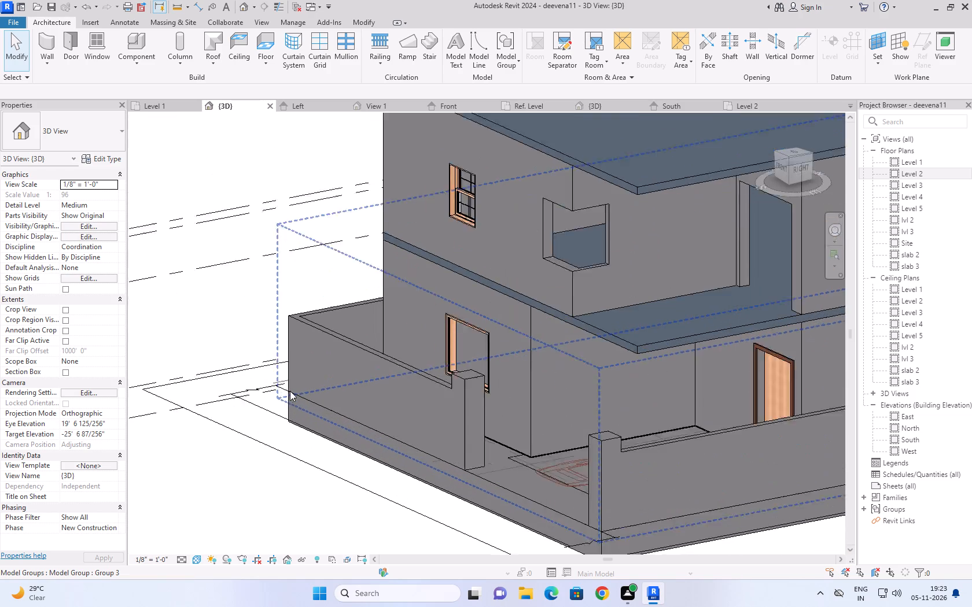
click(289, 408)
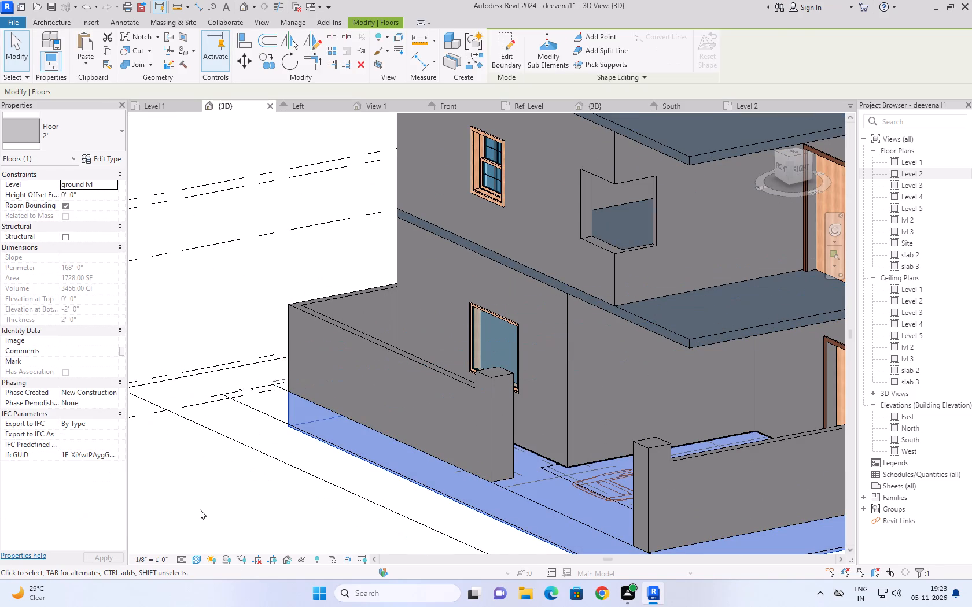
click(201, 512)
scroll(201, 512, down, 5)
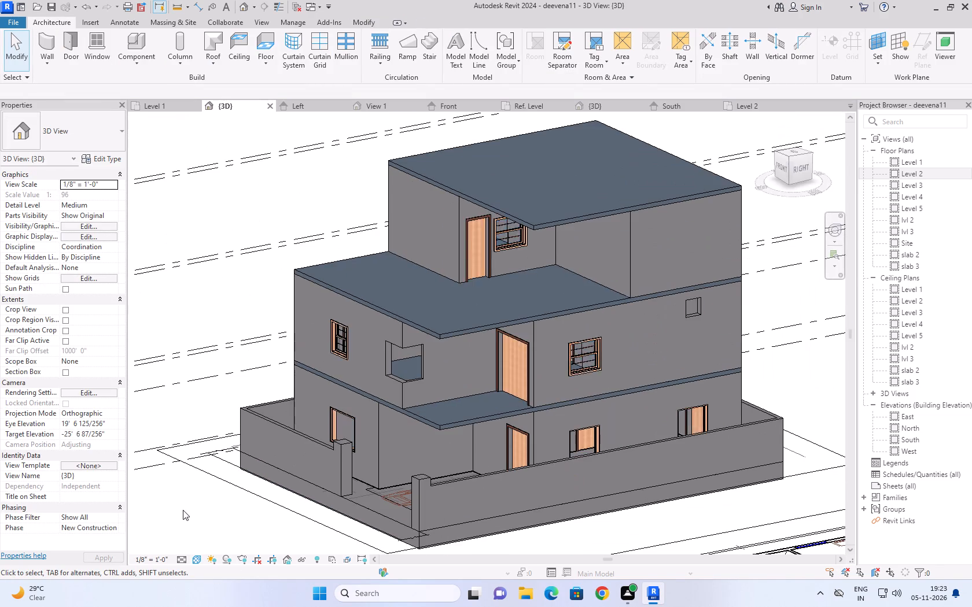
middle_drag(183, 510, 207, 477)
scroll(212, 474, down, 3)
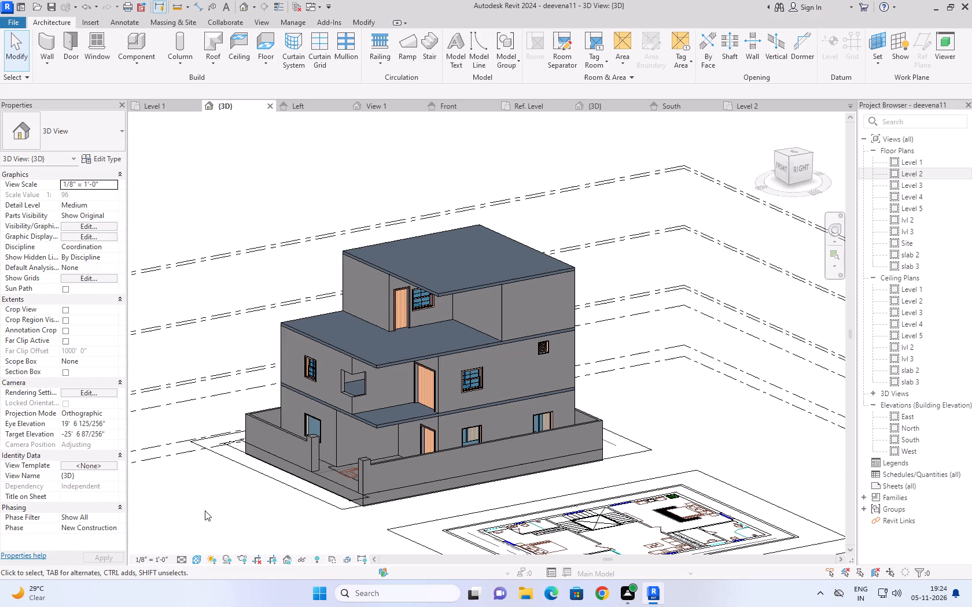
scroll(205, 510, up, 1)
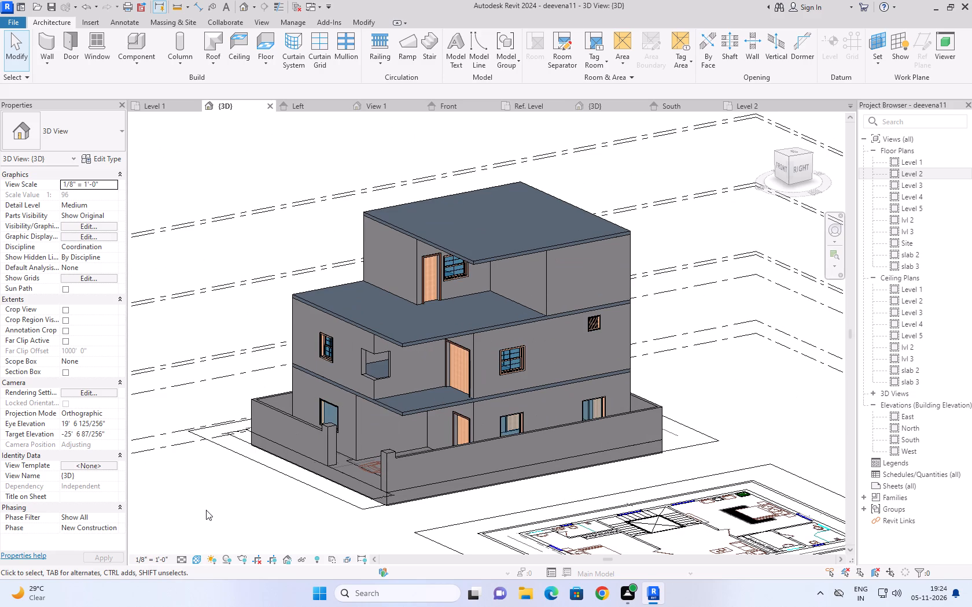
scroll(206, 508, up, 2)
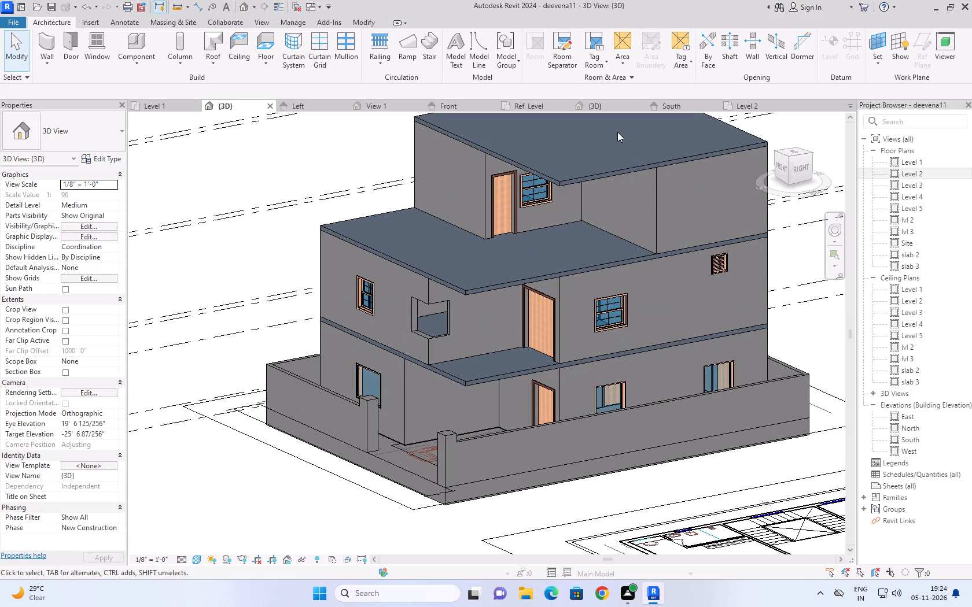
Review the level lines and their labels from floor lvl to slab 3 in the South elevation, returning to the 3D view.
click(692, 101)
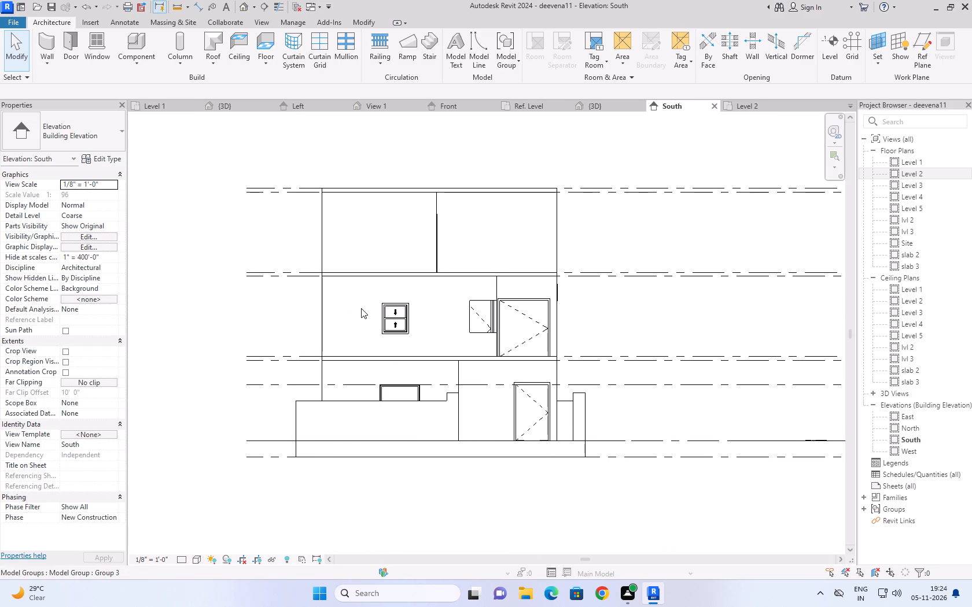
scroll(361, 308, up, 1)
middle_drag(359, 308, 330, 380)
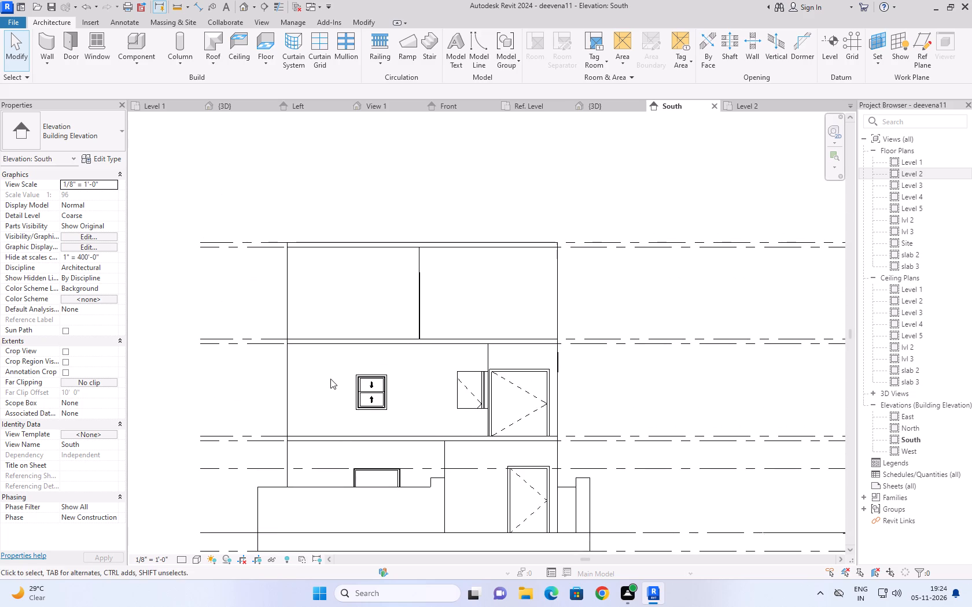
middle_drag(707, 404, 396, 429)
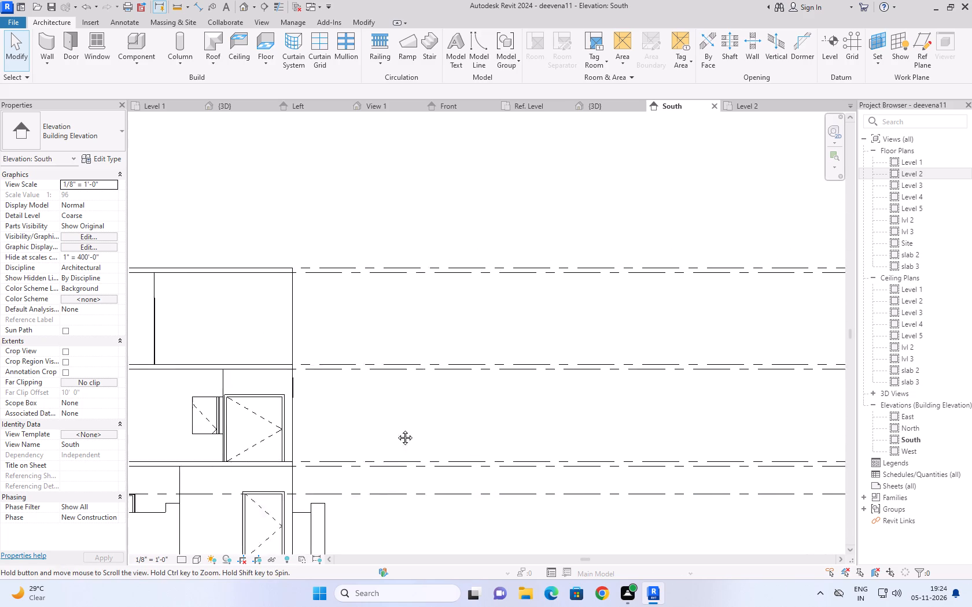
middle_drag(396, 429, 223, 405)
middle_drag(632, 399, 132, 393)
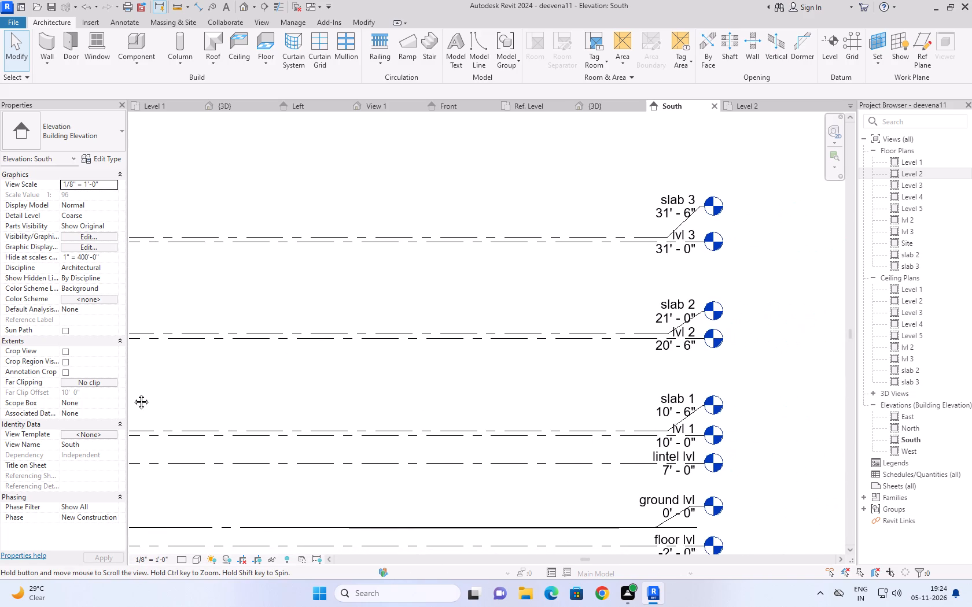
middle_drag(132, 393, 459, 387)
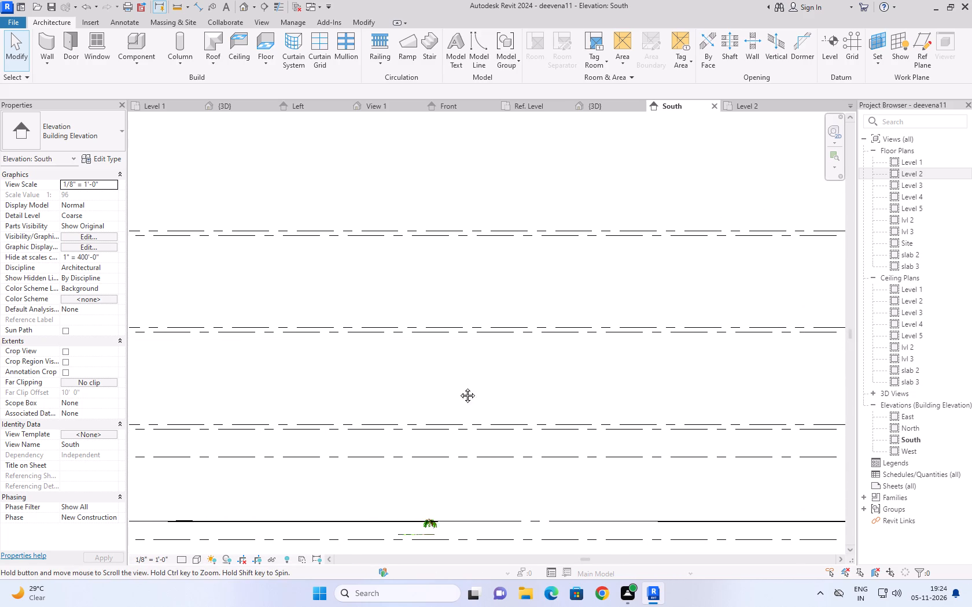
middle_drag(459, 387, 737, 386)
scroll(735, 372, down, 2)
middle_drag(435, 395, 464, 395)
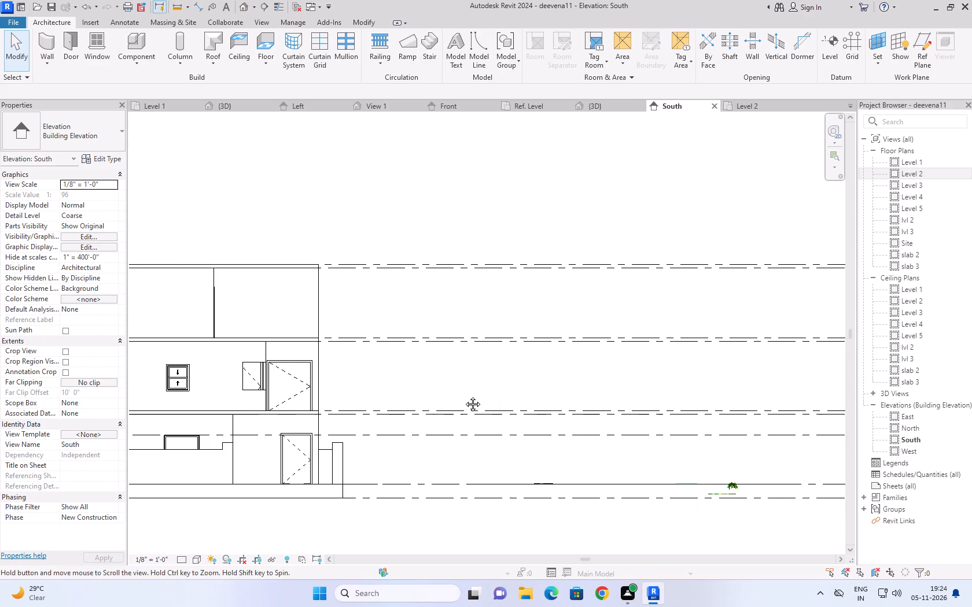
middle_drag(464, 395, 526, 395)
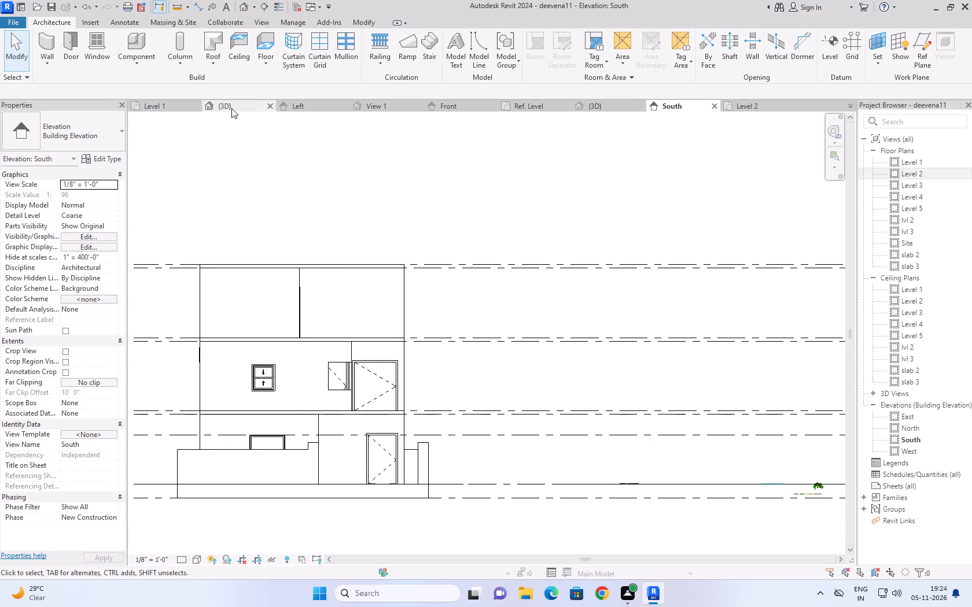
click(231, 107)
middle_drag(235, 155, 215, 213)
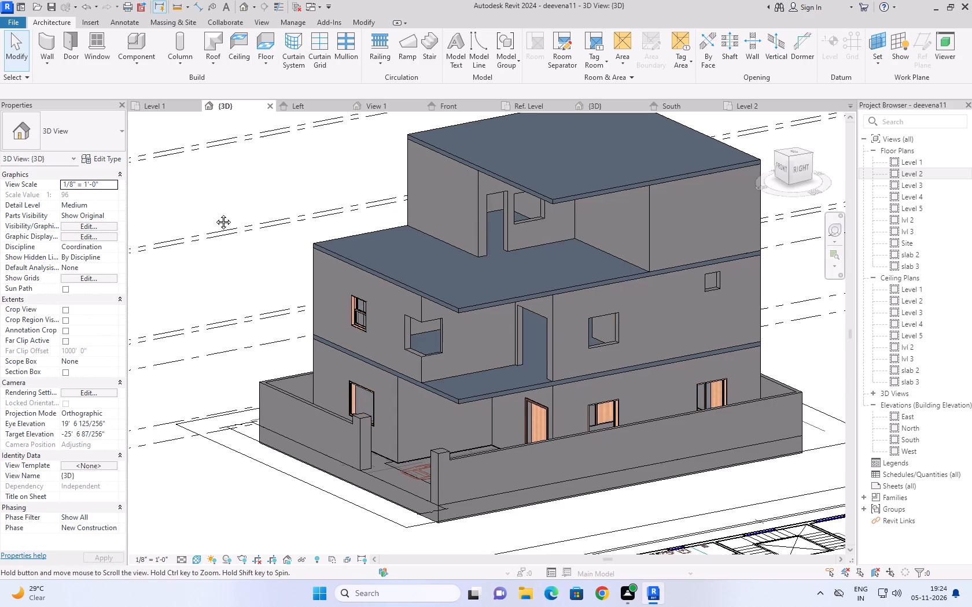
Start loading another window family for the house, browsing to the Autodesk folder inside ProgramData on Local Disk (C:).
middle_drag(215, 213, 204, 247)
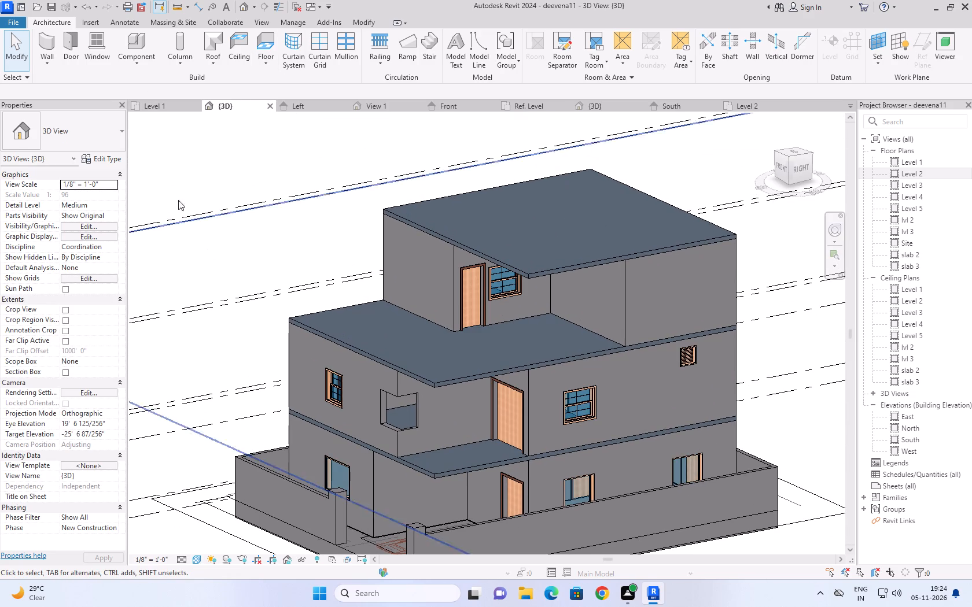
click(93, 49)
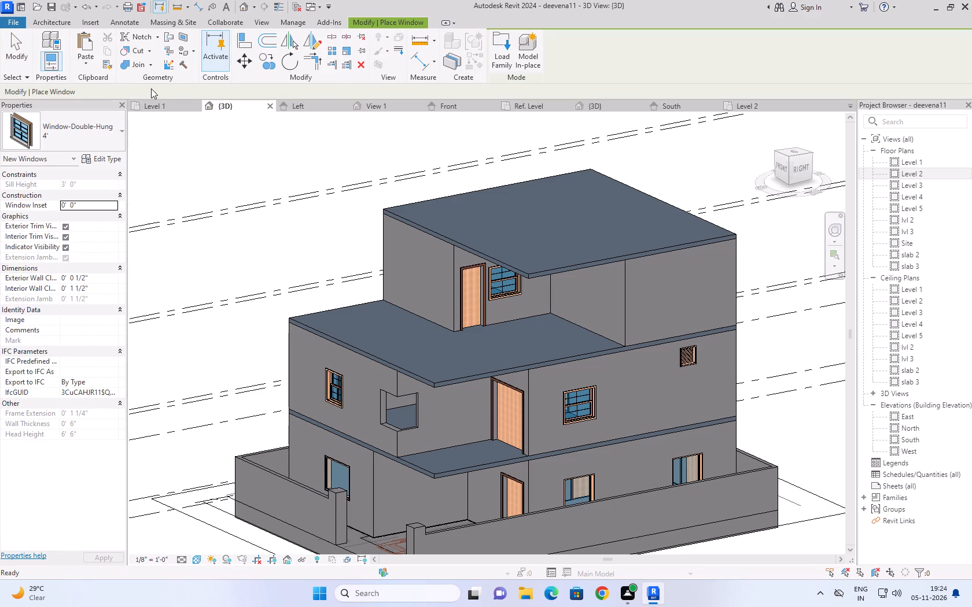
click(503, 43)
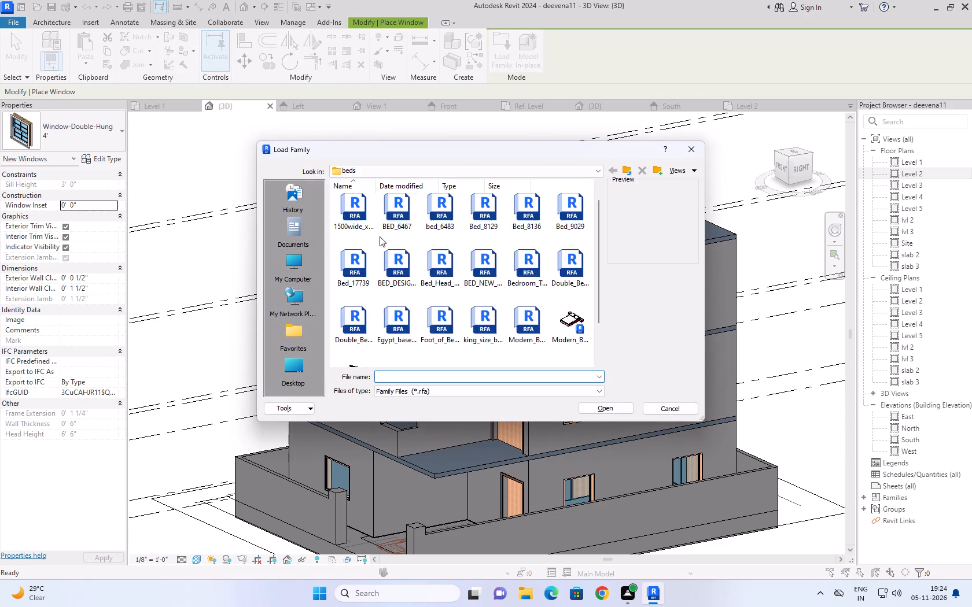
scroll(451, 240, down, 3)
scroll(449, 240, up, 2)
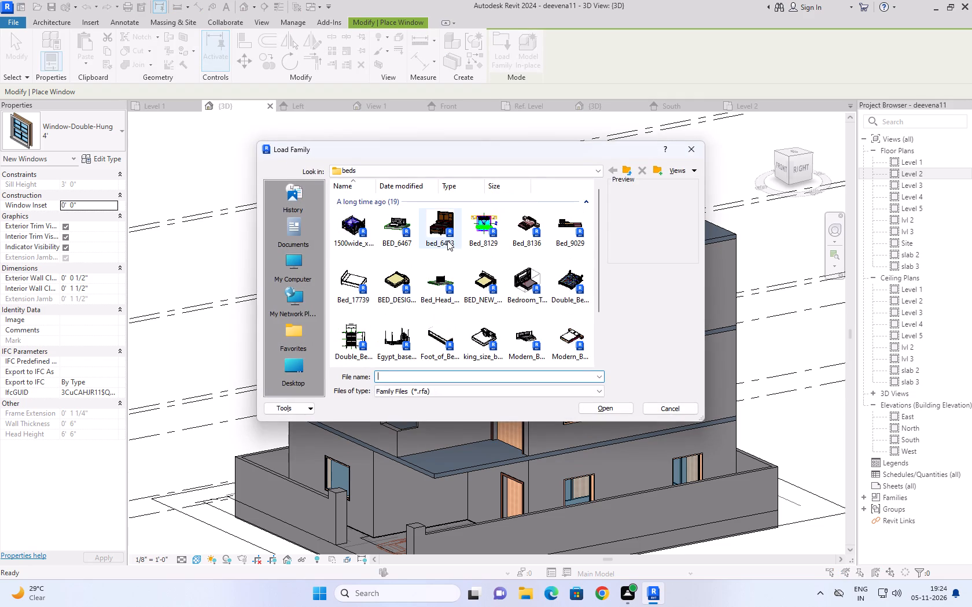
scroll(447, 240, up, 4)
click(485, 169)
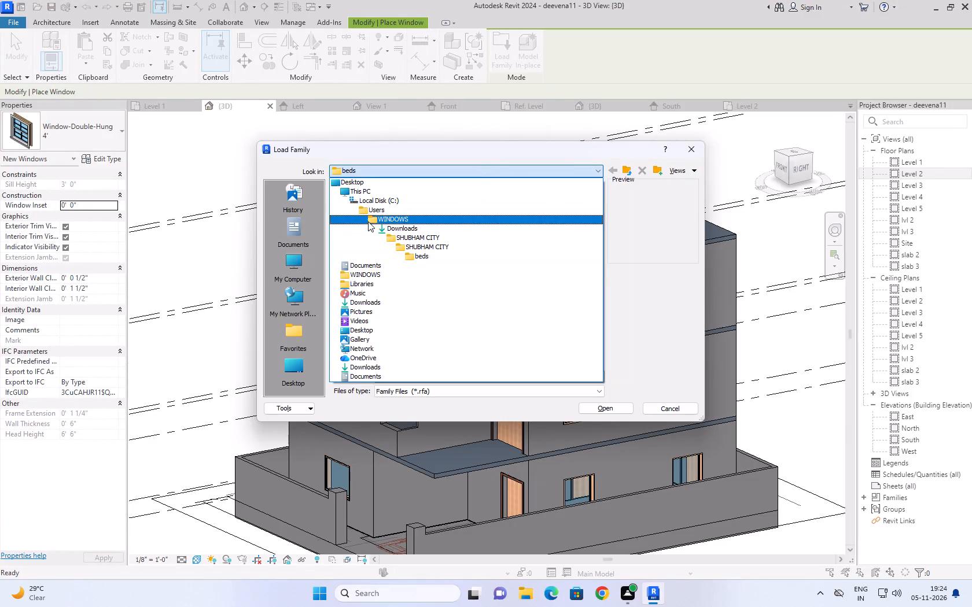
click(393, 199)
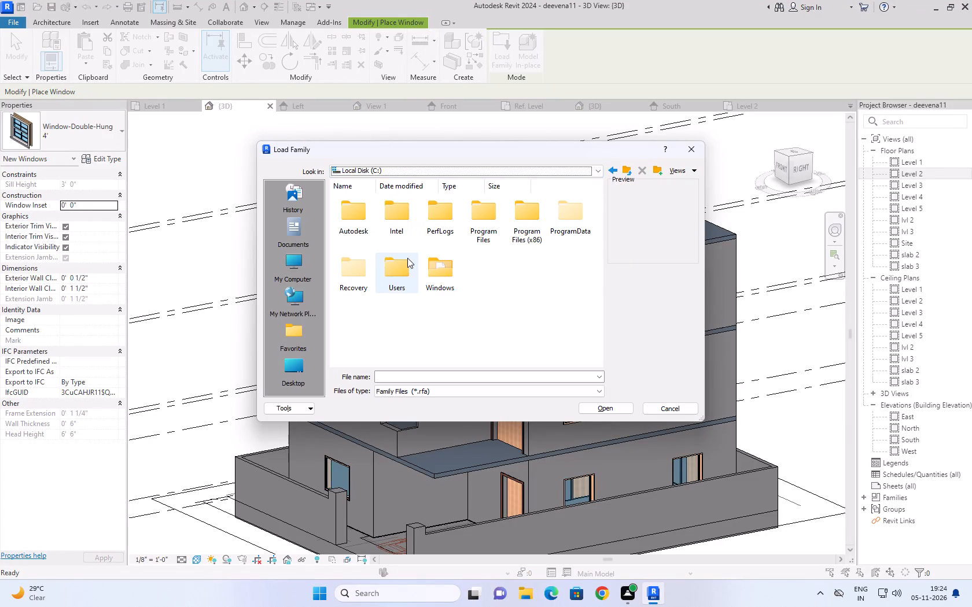
double_click(576, 225)
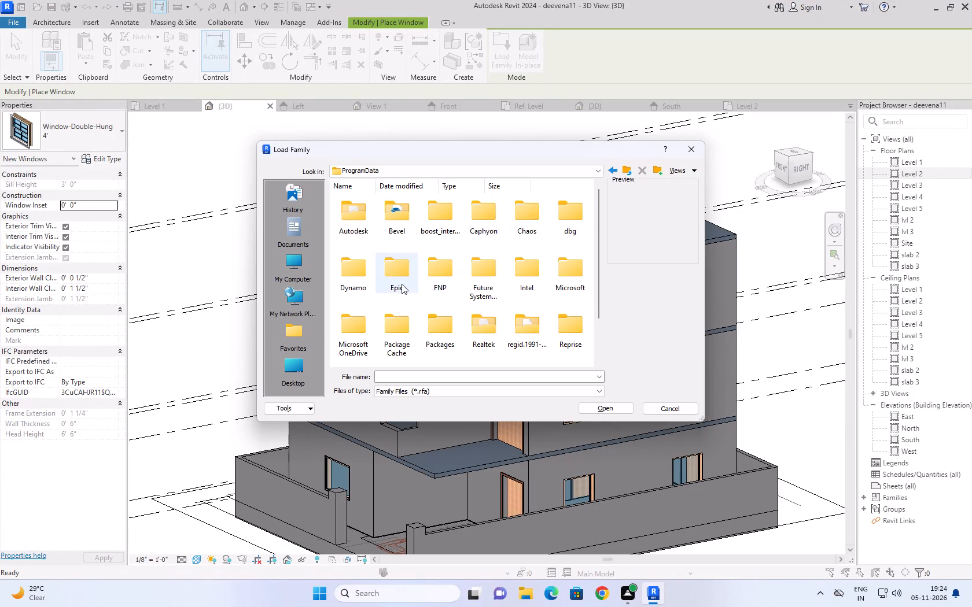
scroll(401, 285, down, 8)
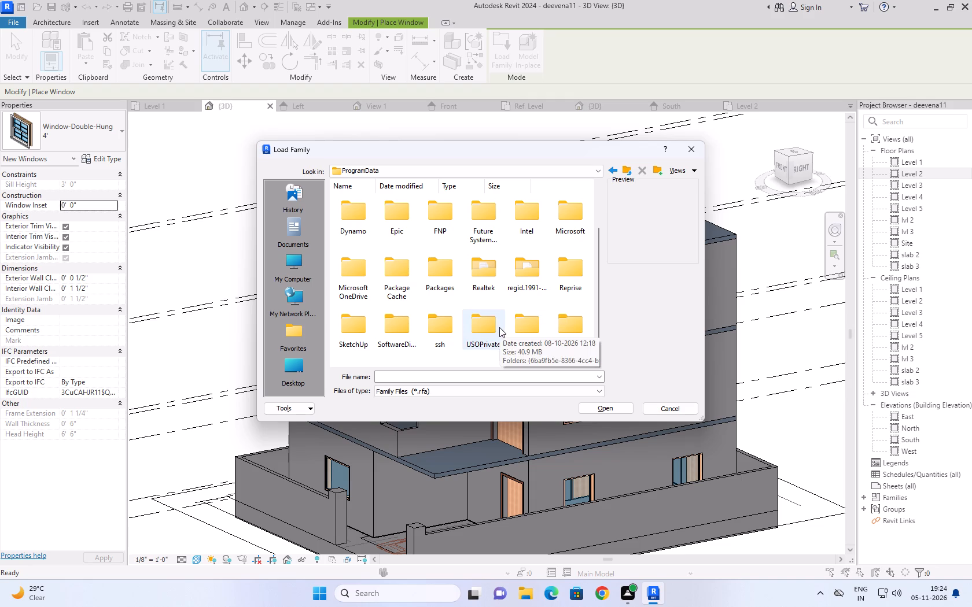
scroll(424, 314, up, 2)
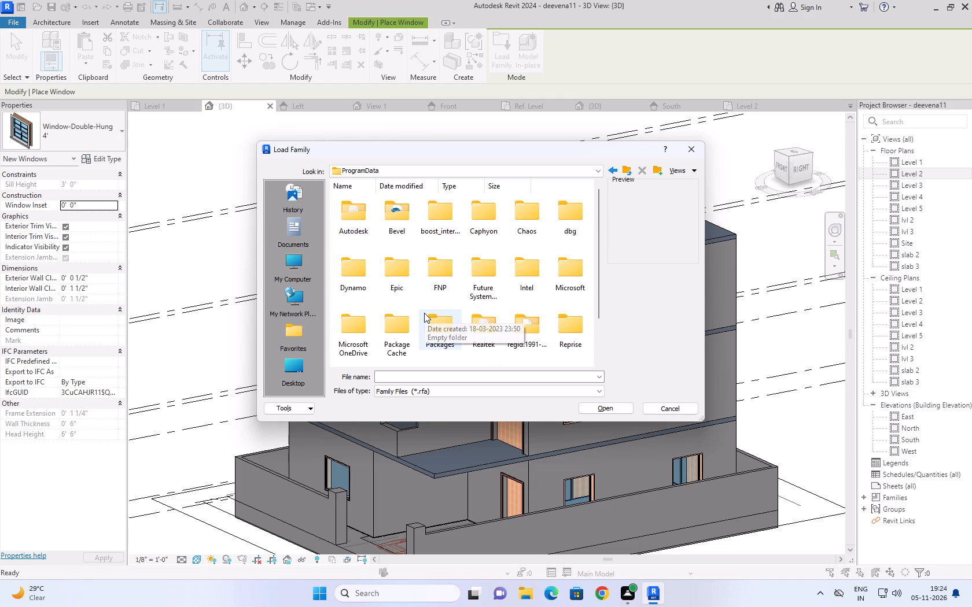
scroll(424, 313, up, 1)
double_click(360, 221)
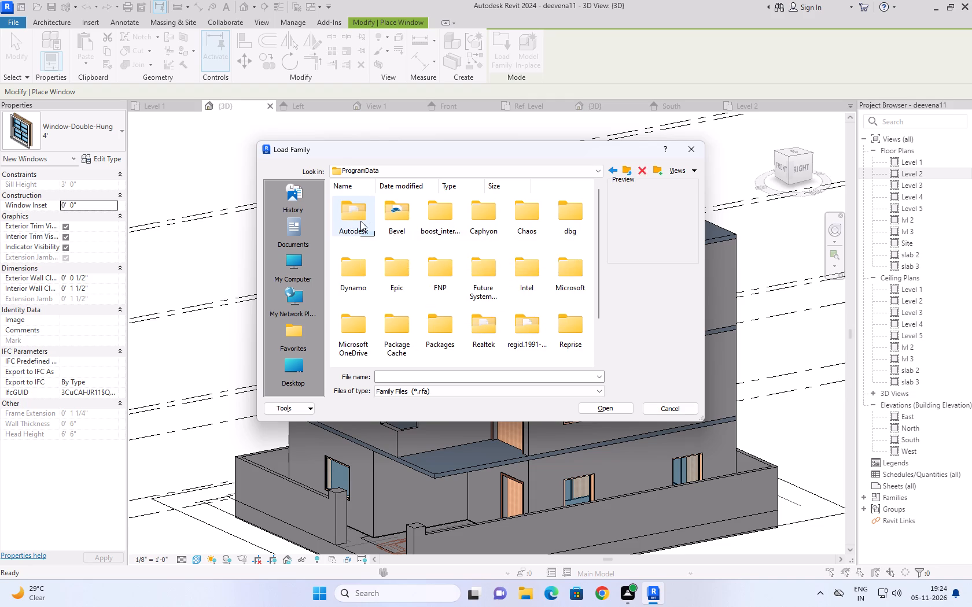
scroll(533, 247, down, 1)
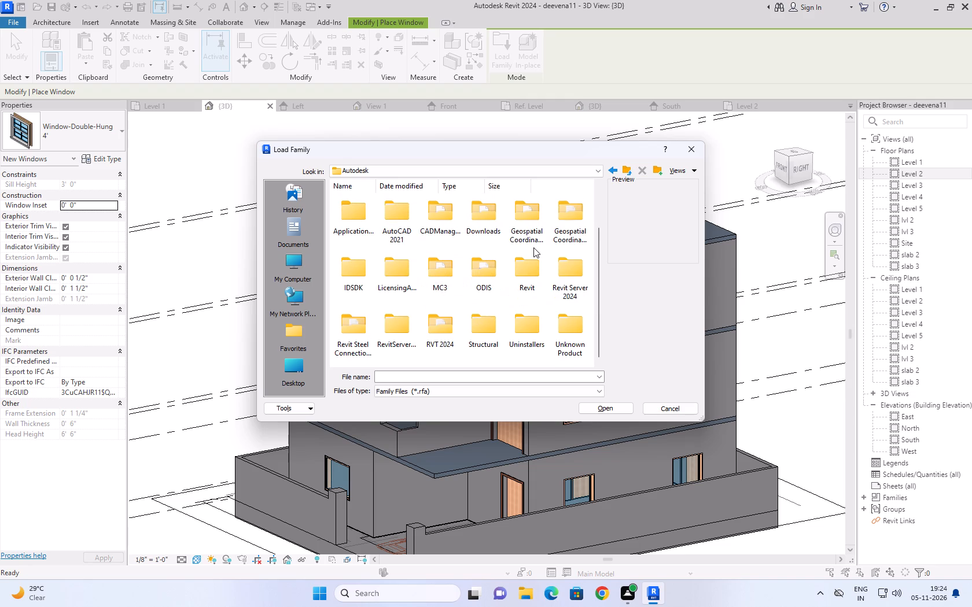
scroll(534, 247, down, 2)
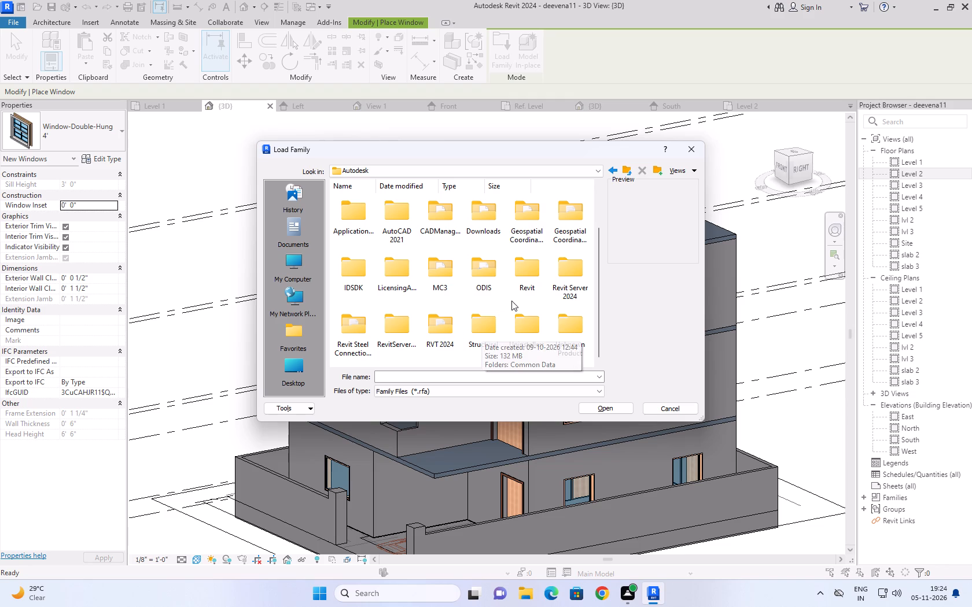
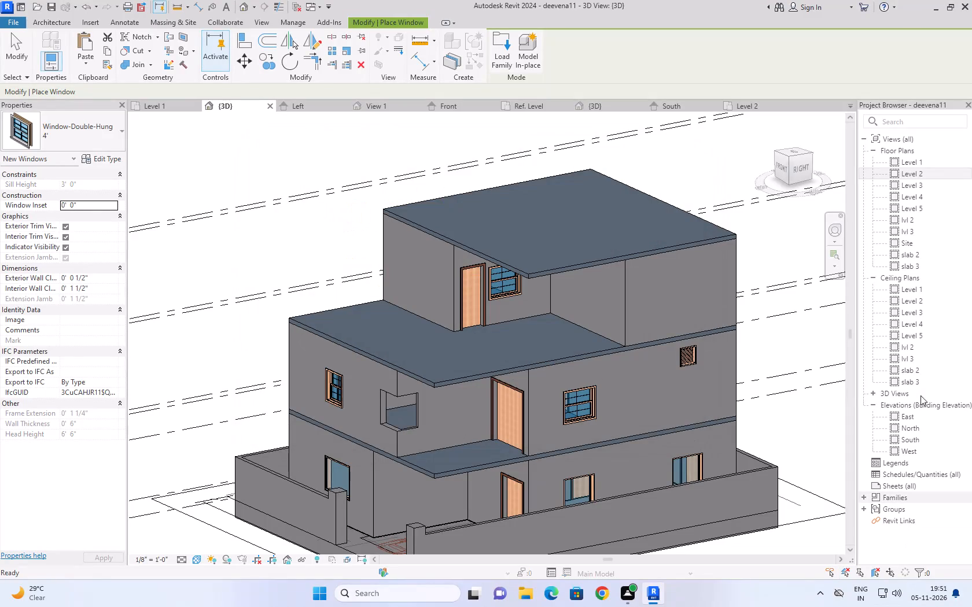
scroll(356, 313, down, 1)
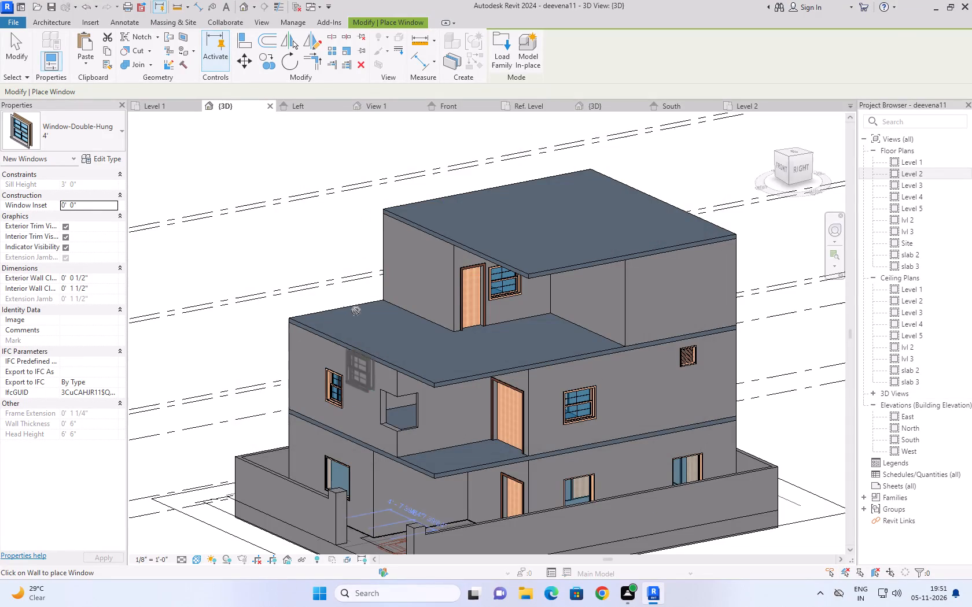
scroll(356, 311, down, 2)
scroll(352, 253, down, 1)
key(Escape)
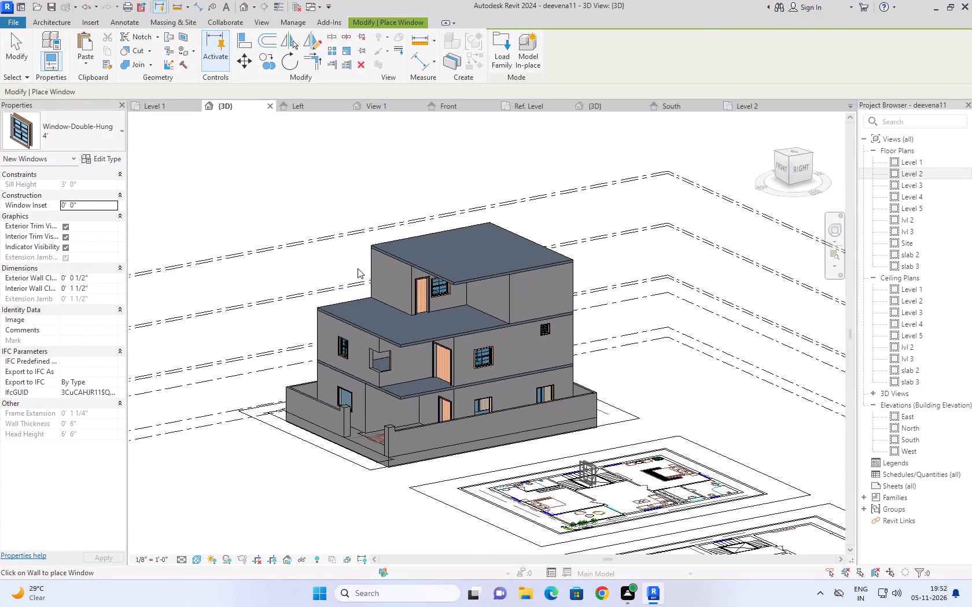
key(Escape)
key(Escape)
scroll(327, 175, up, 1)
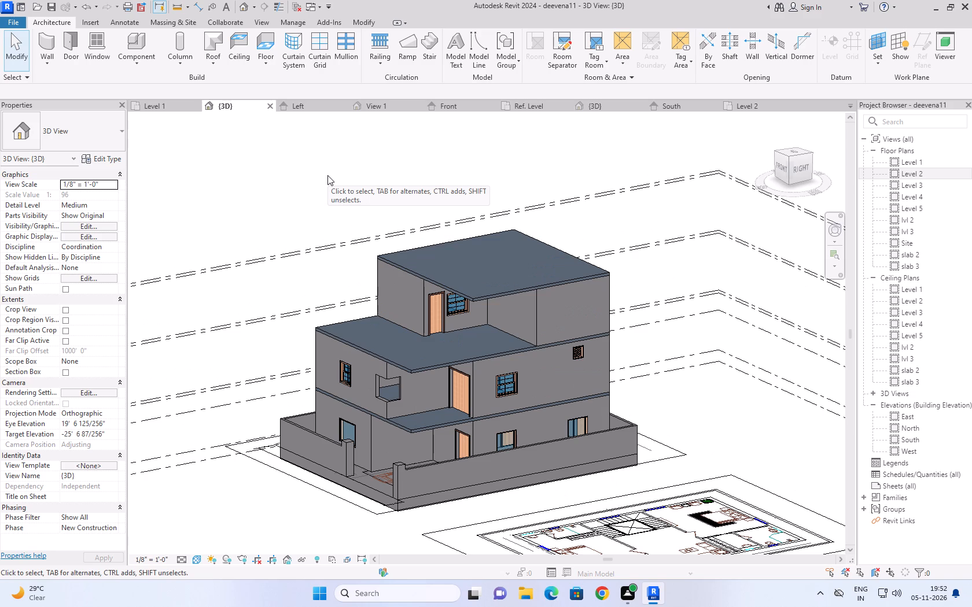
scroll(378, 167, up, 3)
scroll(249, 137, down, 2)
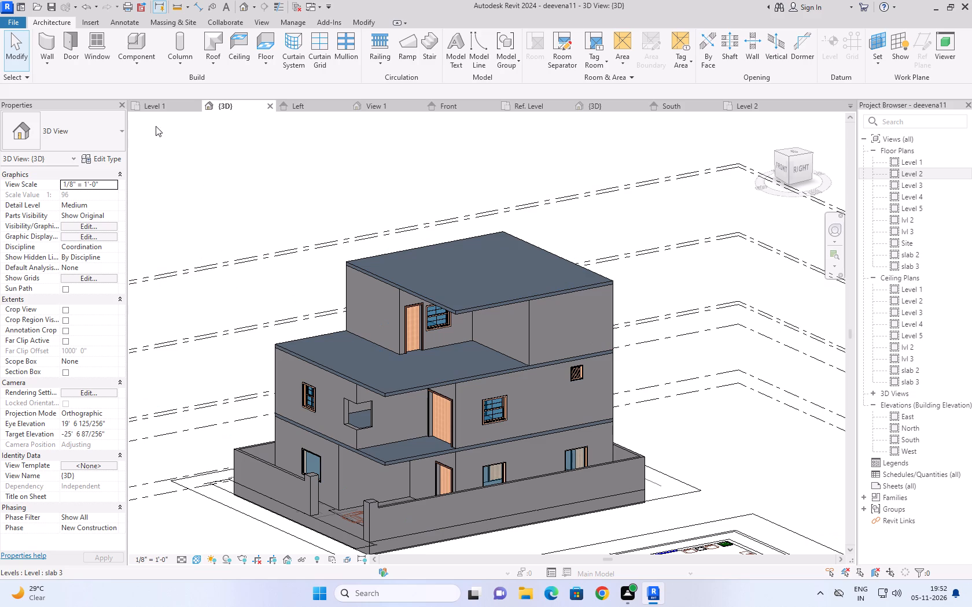
Examine the Level 2 floor plan and the slab 2 floor plan to find the plan suited to the terrace work.
double_click(750, 103)
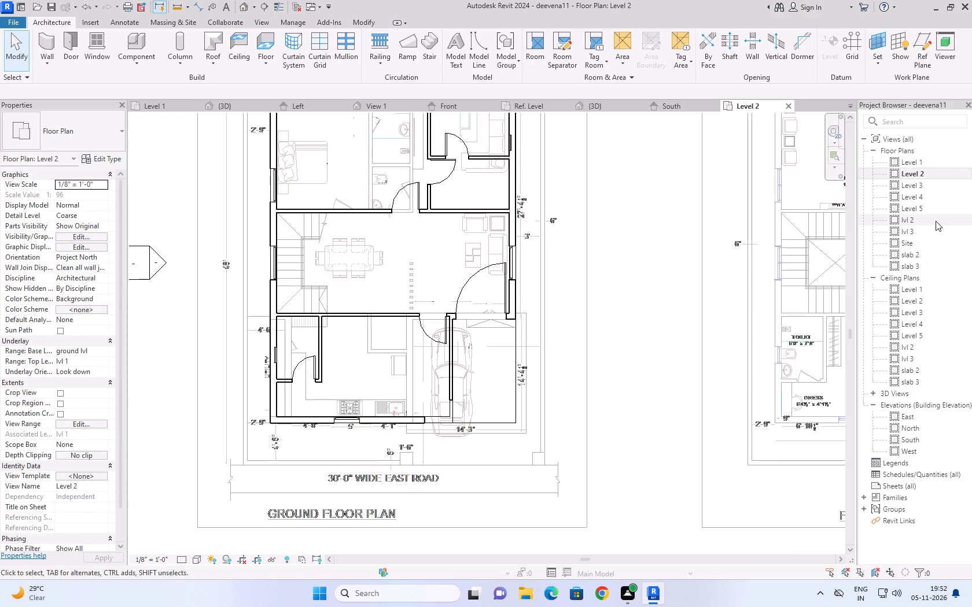
scroll(324, 409, up, 1)
scroll(602, 328, up, 1)
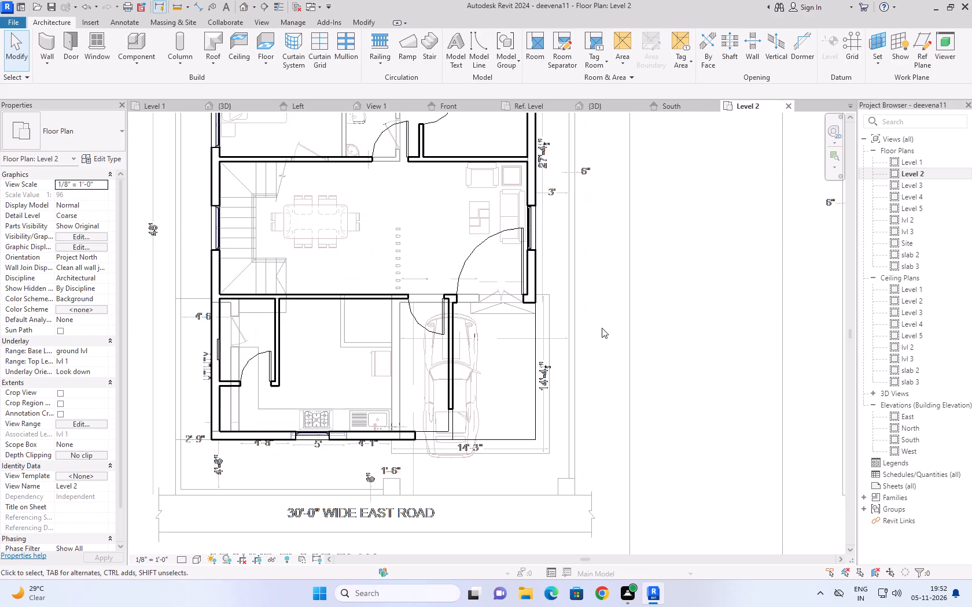
middle_drag(602, 328, 628, 410)
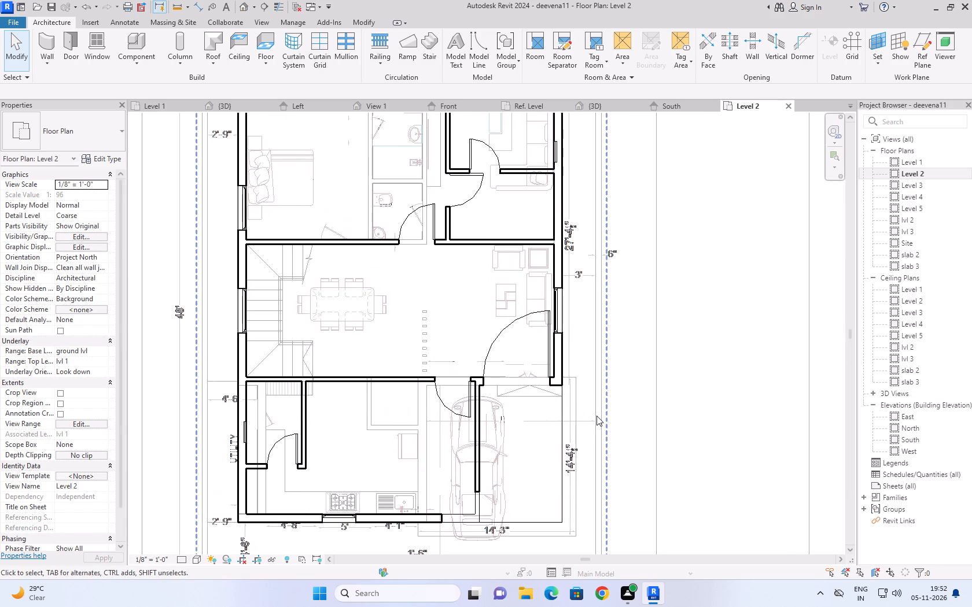
middle_drag(381, 370, 392, 347)
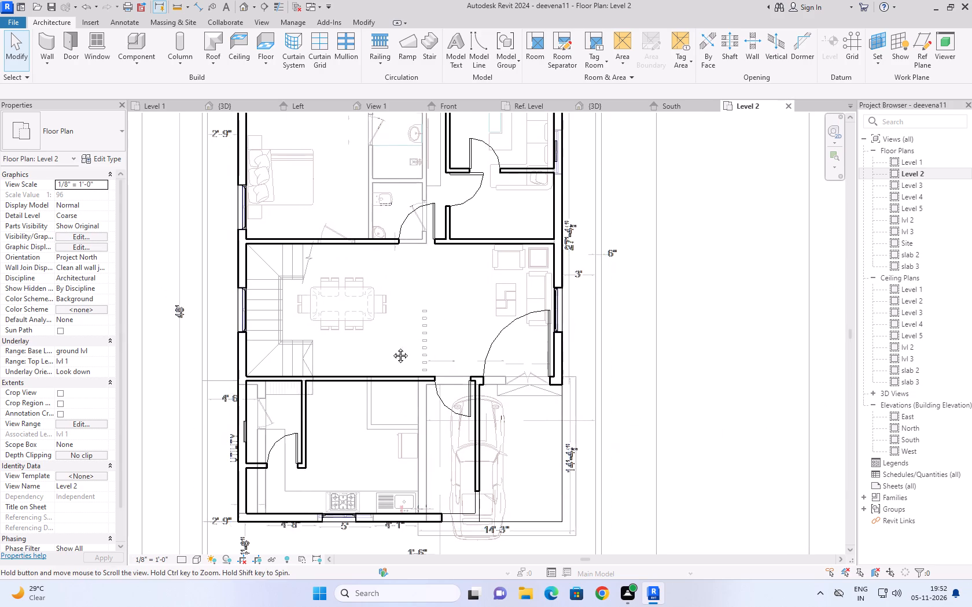
middle_drag(392, 347, 402, 306)
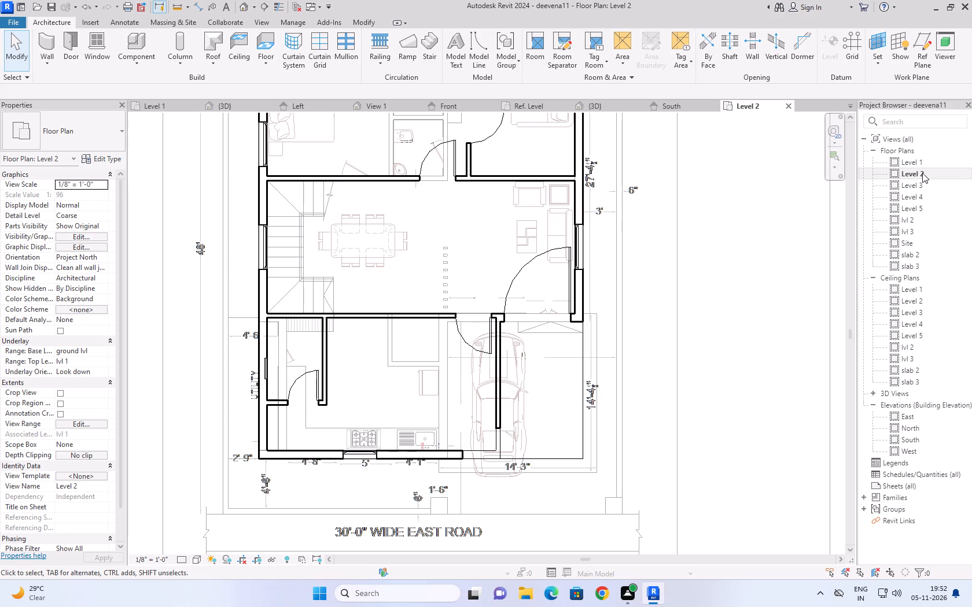
double_click(929, 258)
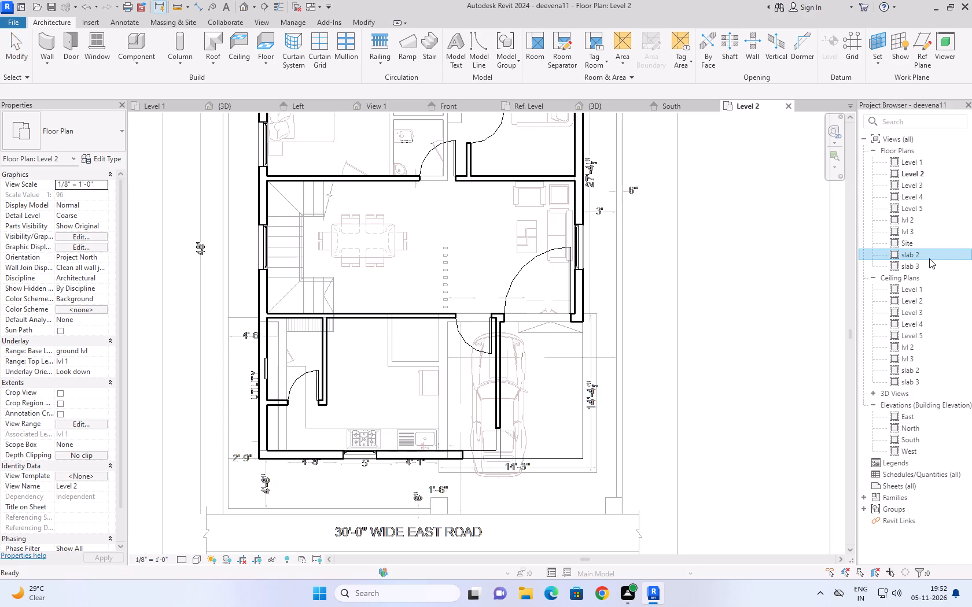
middle_drag(264, 373, 547, 431)
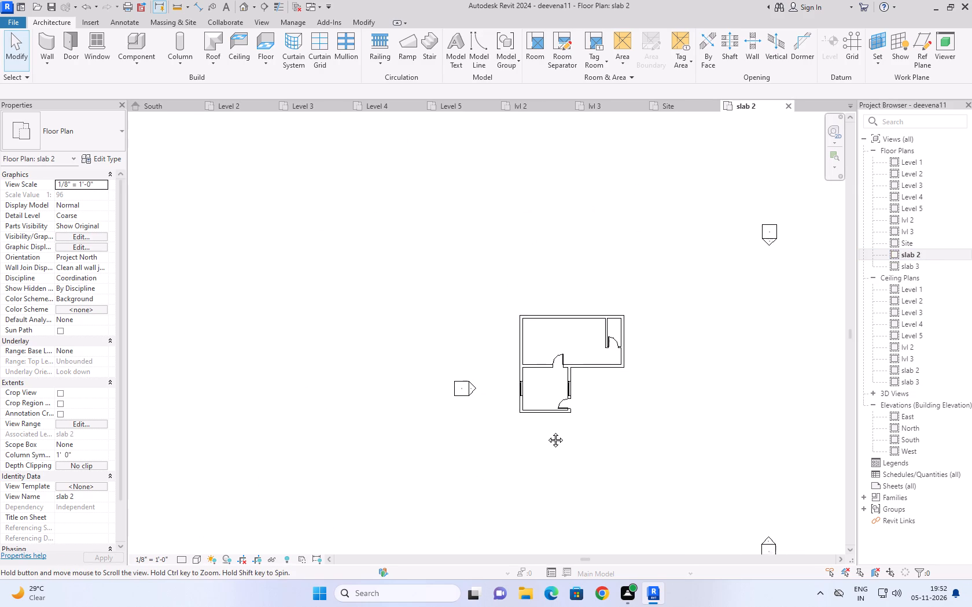
middle_drag(547, 431, 418, 421)
scroll(402, 423, up, 3)
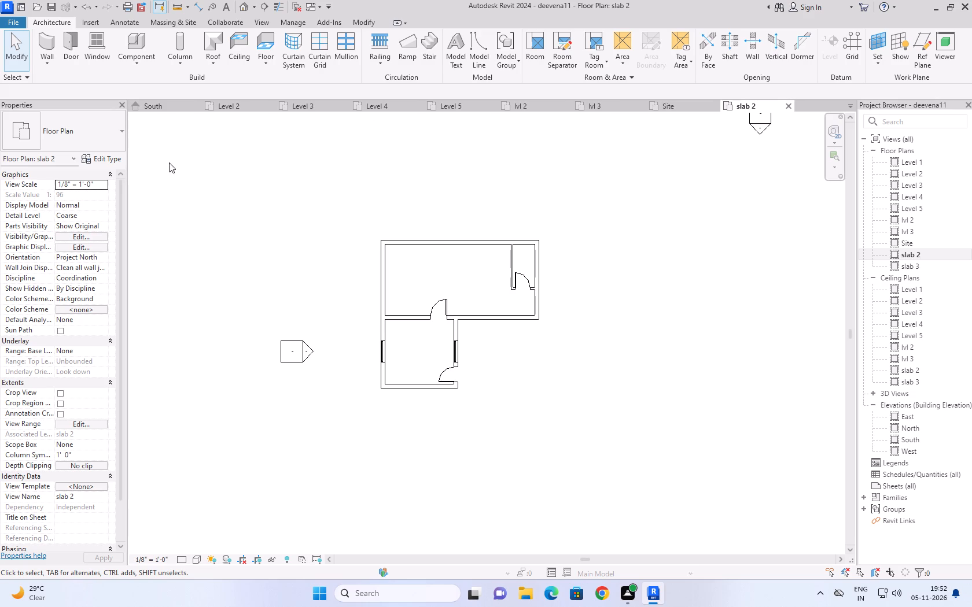
Check the level names and heights in the South elevation against the upper terrace in the 3D view.
click(244, 6)
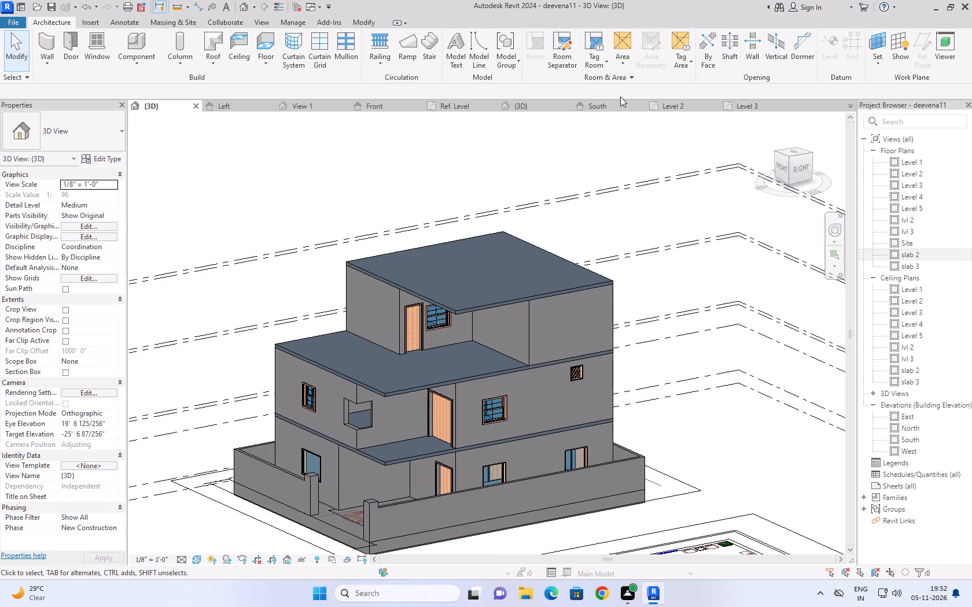
click(603, 105)
scroll(507, 231, down, 3)
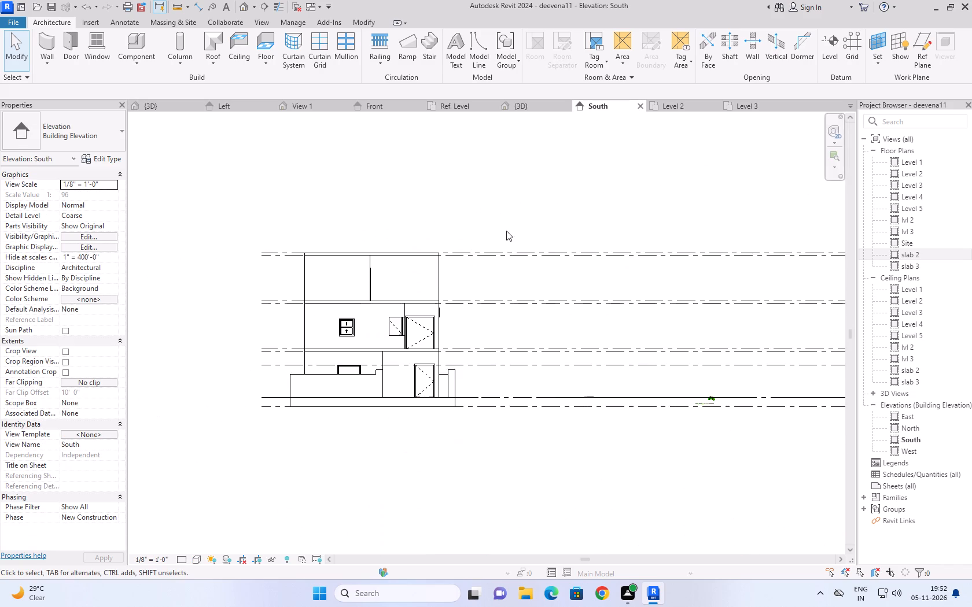
middle_drag(634, 213, 368, 211)
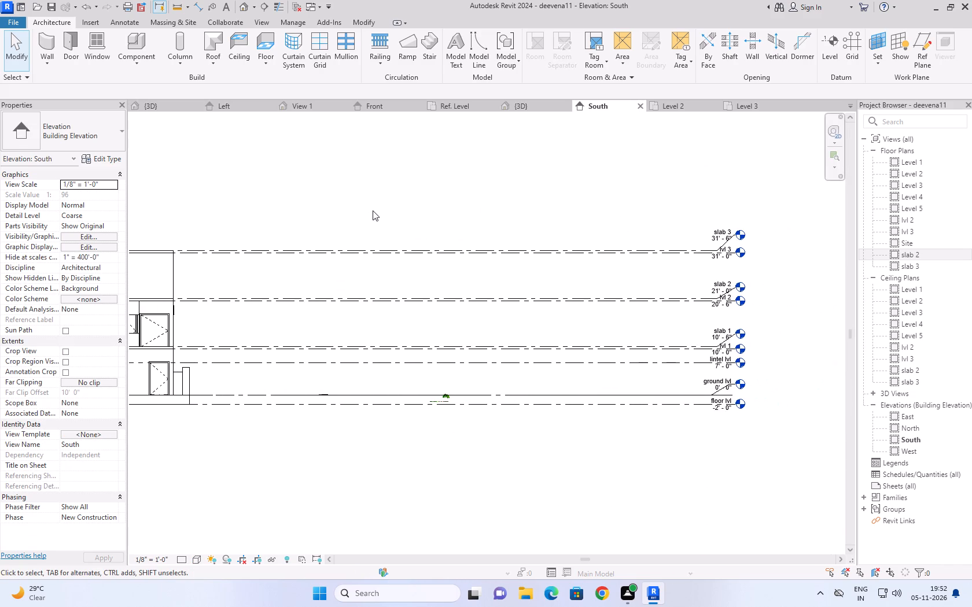
middle_drag(465, 260, 704, 267)
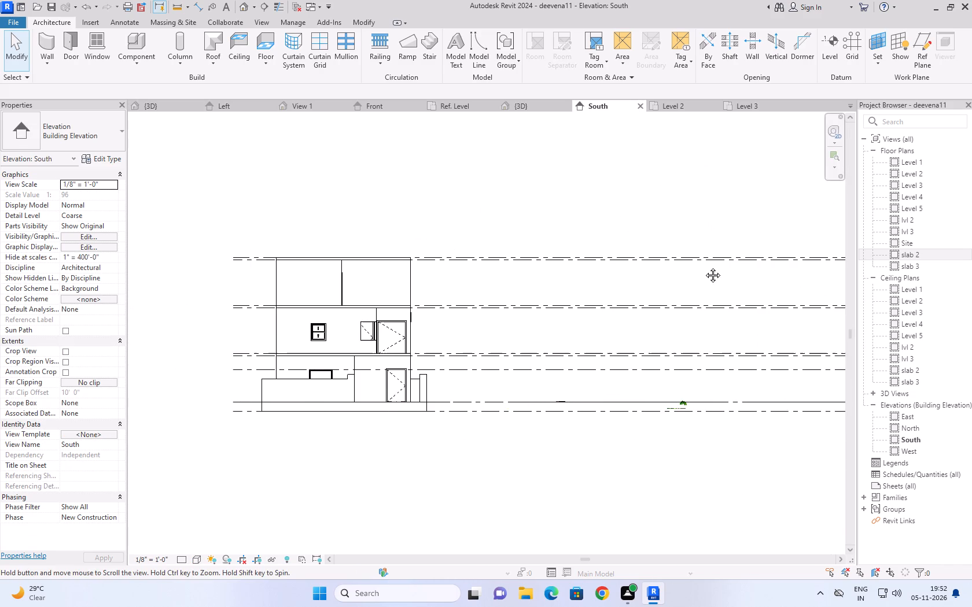
middle_drag(704, 267, 705, 267)
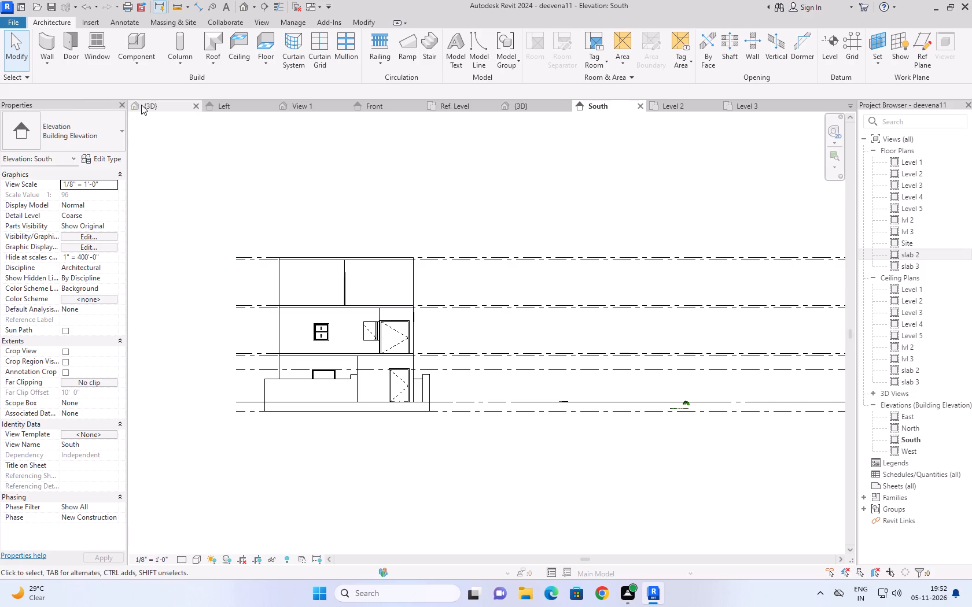
click(141, 105)
middle_drag(290, 192, 290, 144)
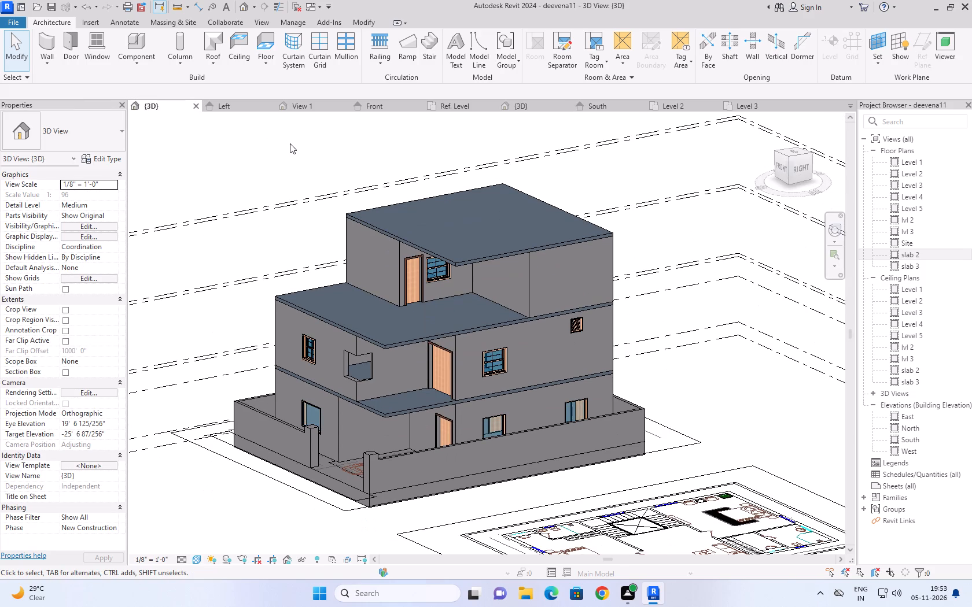
Open the slab 2 floor plan and set its visual style to Wireframe.
double_click(921, 252)
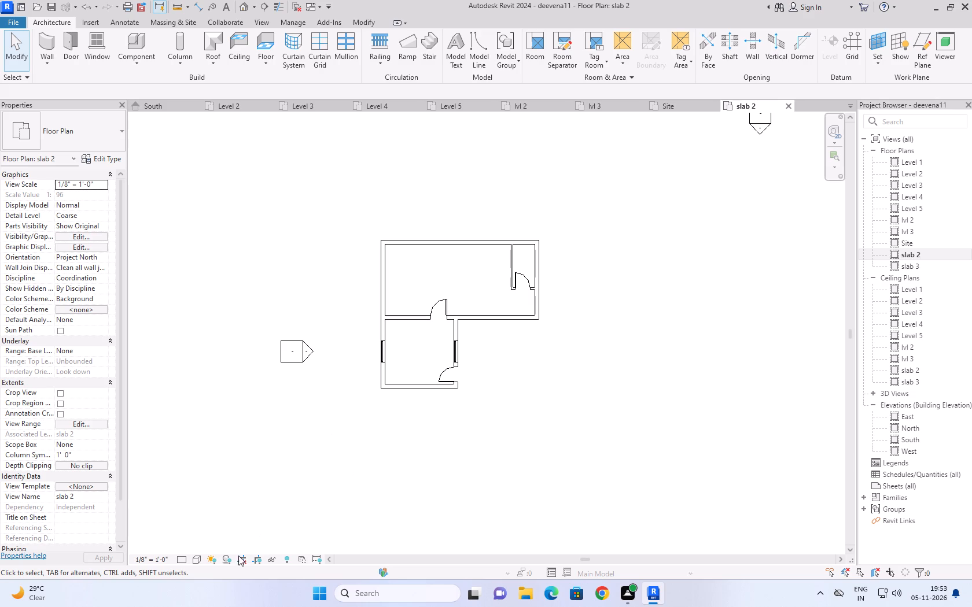
click(197, 561)
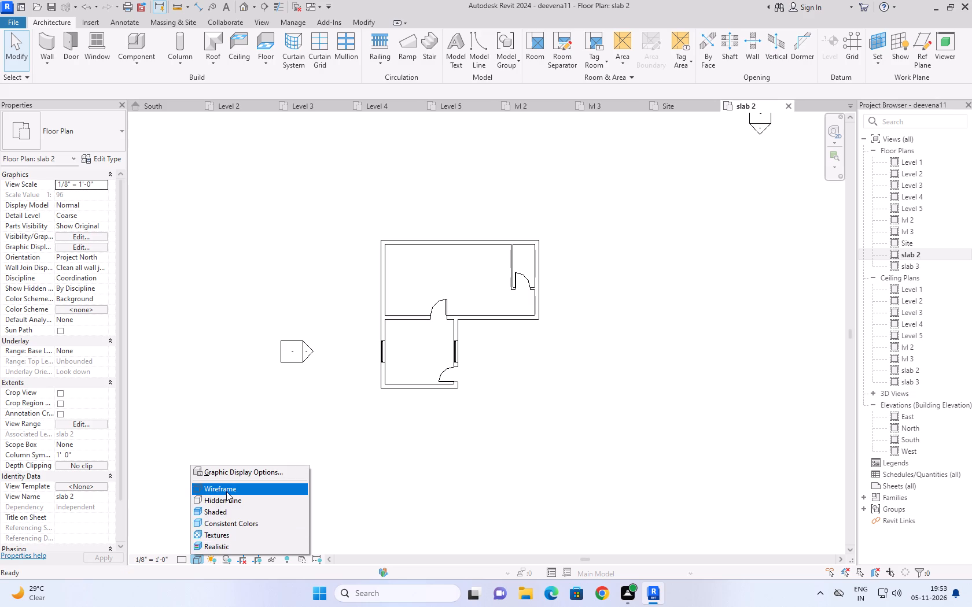
click(226, 491)
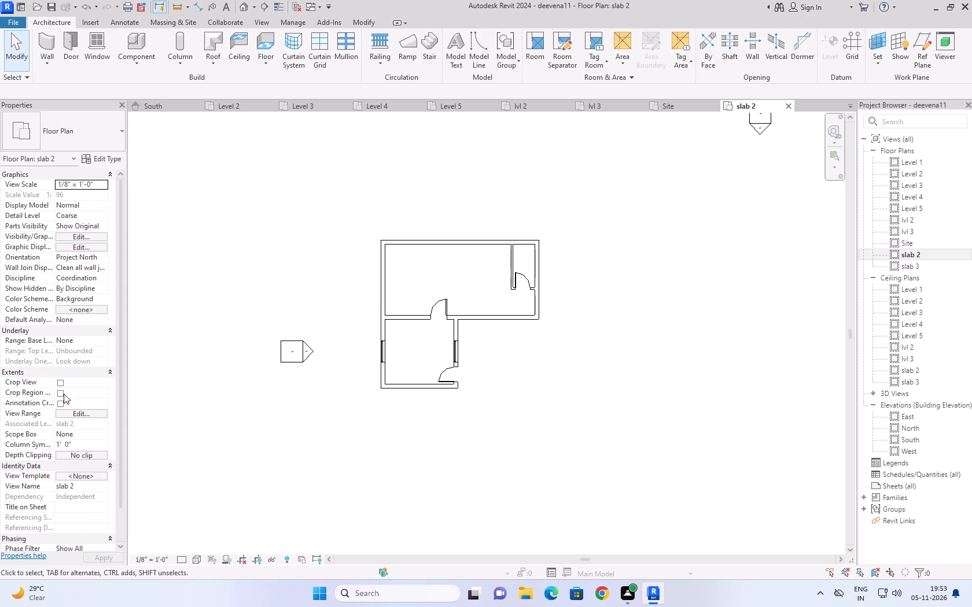
Set the slab 2 plan's view range to a top offset of 30' and a cut plane offset of 29'.
click(80, 413)
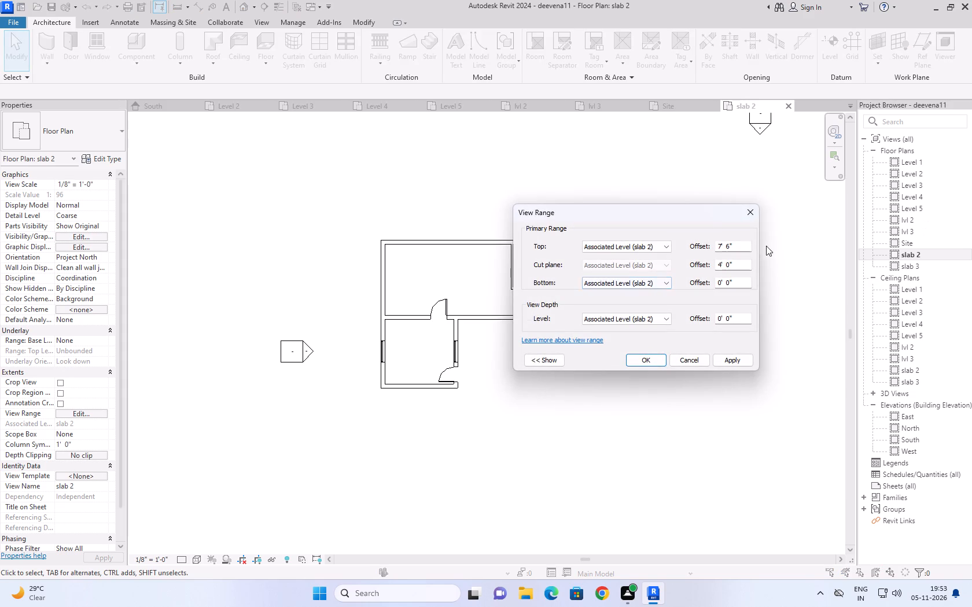
click(740, 247)
drag(740, 247, 693, 250)
text(30')
key(Return)
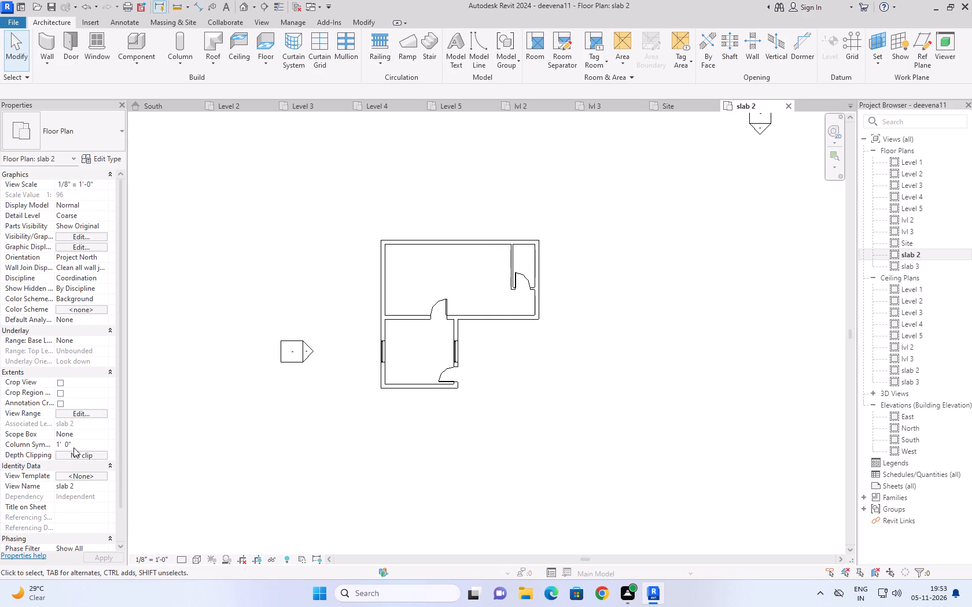
click(89, 415)
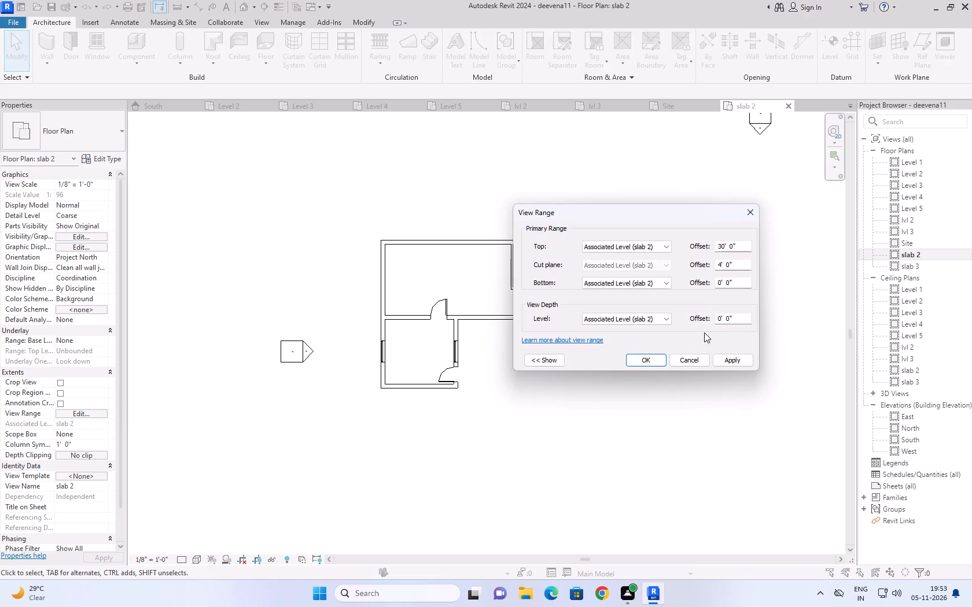
drag(742, 262, 704, 260)
text(29')
key(Return)
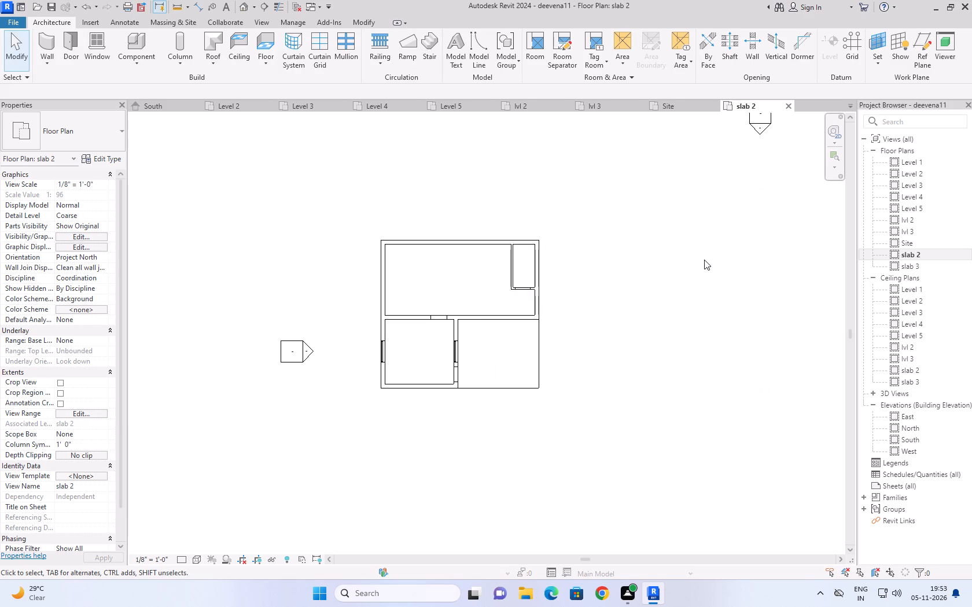
Create a Handrail - Rectangular railing on slab 2 along the open terrace's two outer edges, about 15' and 12' 9" long.
scroll(207, 195, up, 3)
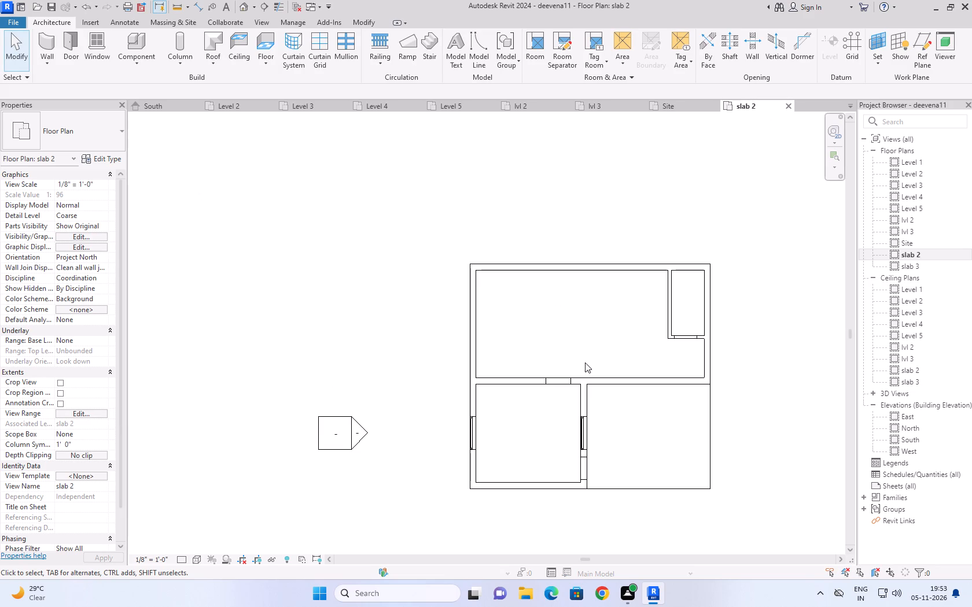
middle_drag(584, 361, 442, 299)
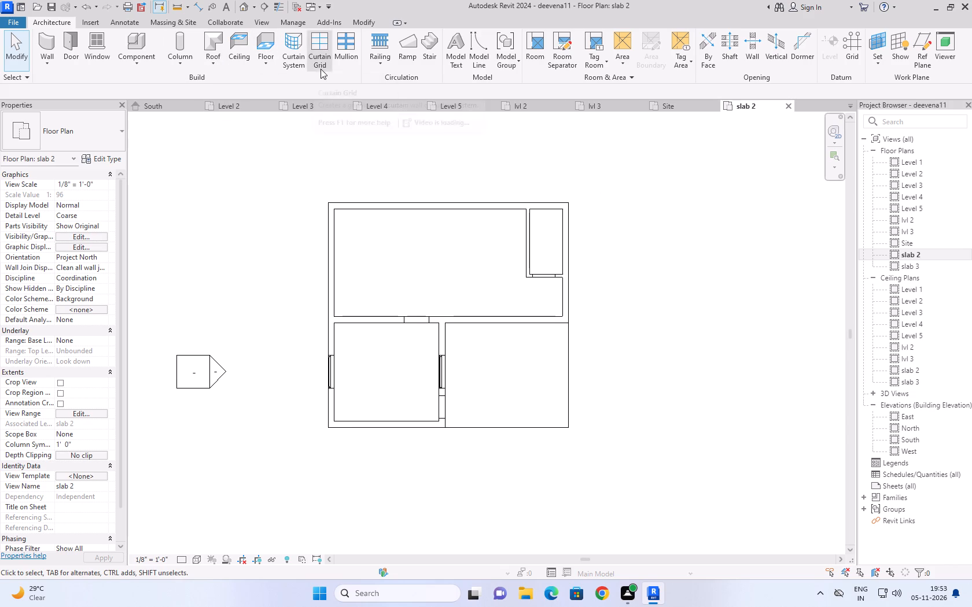
click(373, 62)
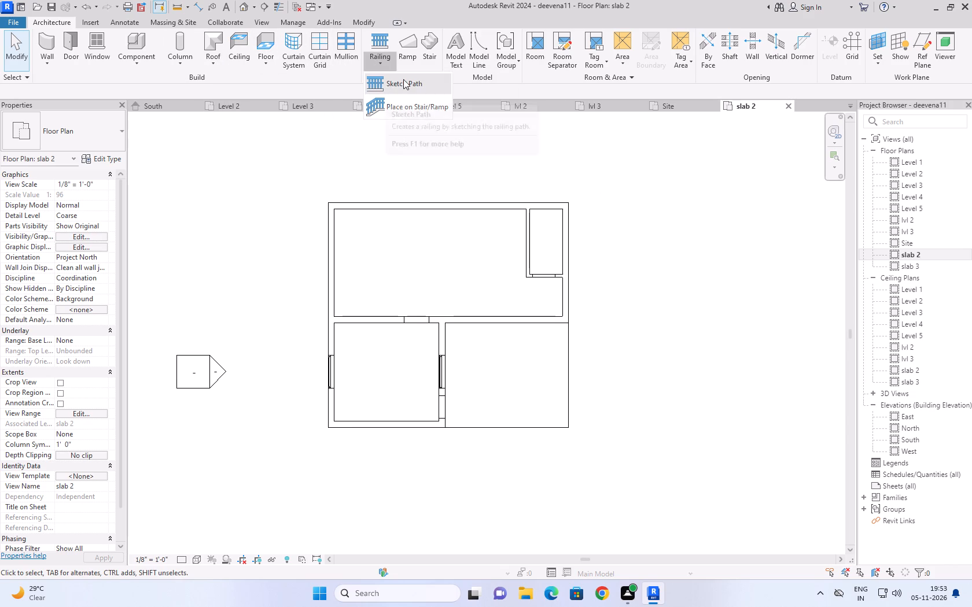
click(403, 79)
scroll(468, 435, up, 2)
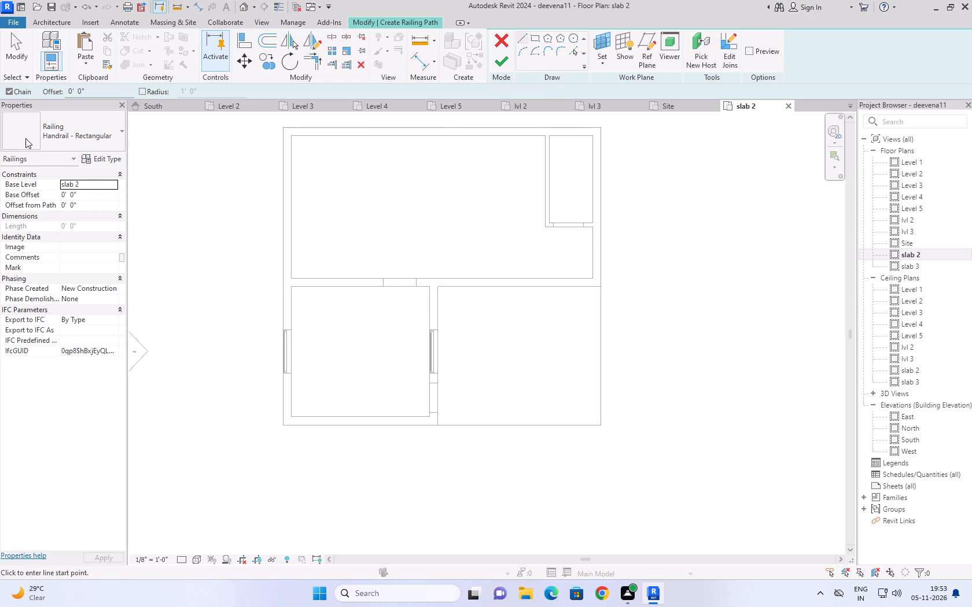
scroll(454, 449, up, 3)
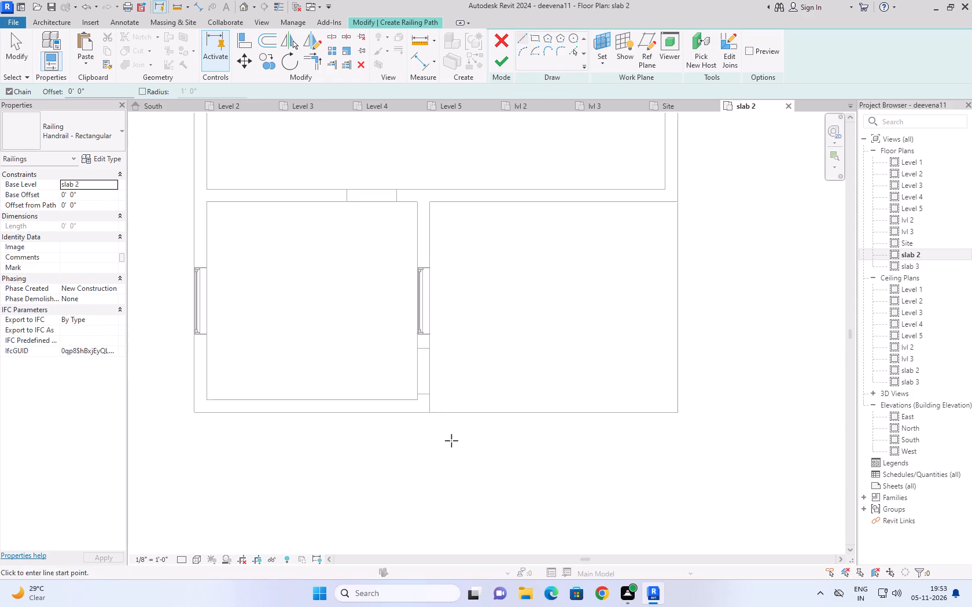
click(432, 410)
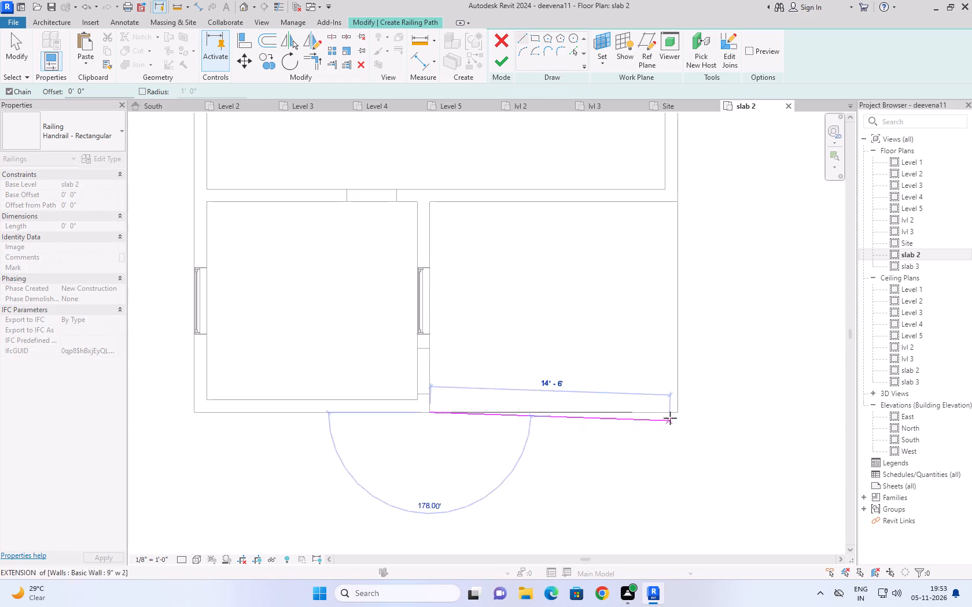
click(680, 413)
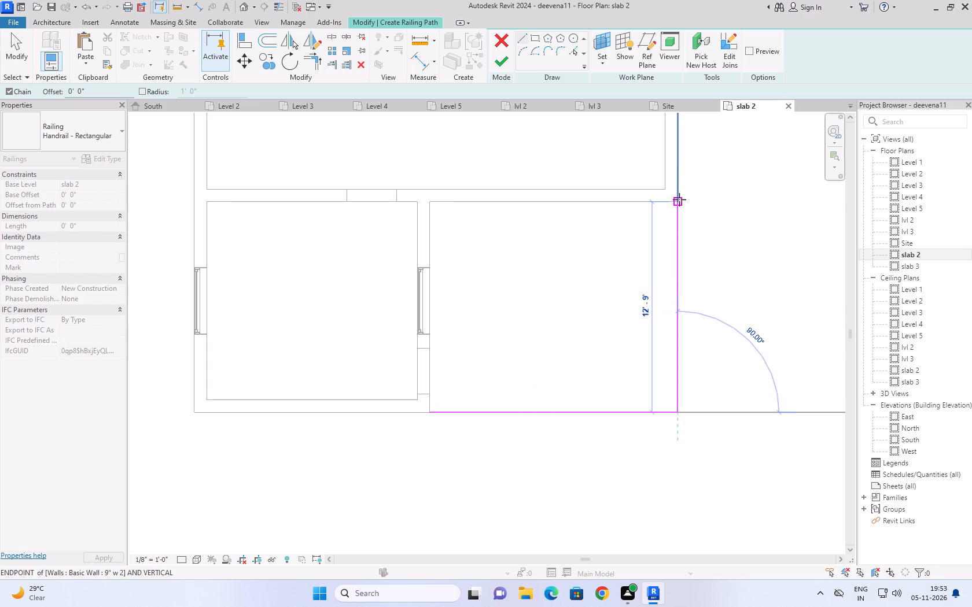
click(679, 199)
click(502, 60)
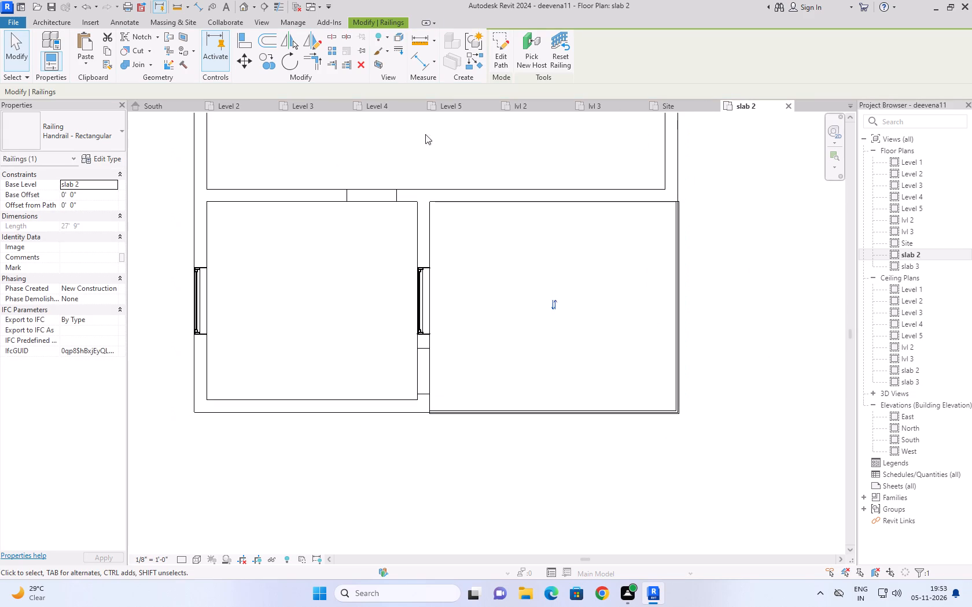
Delete the slab 2 railing around the upper terrace in the 3D view.
click(243, 5)
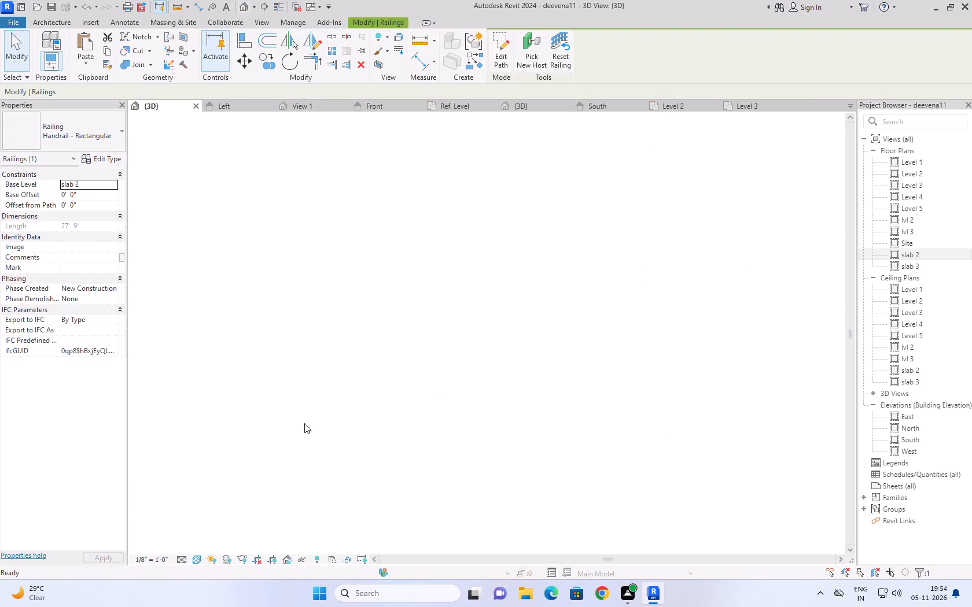
scroll(238, 218, up, 2)
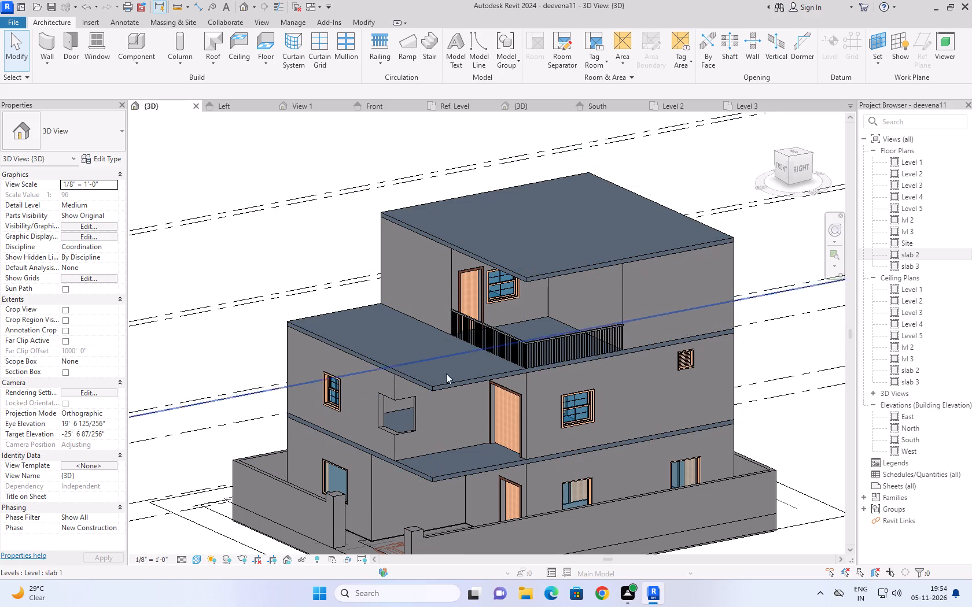
click(521, 342)
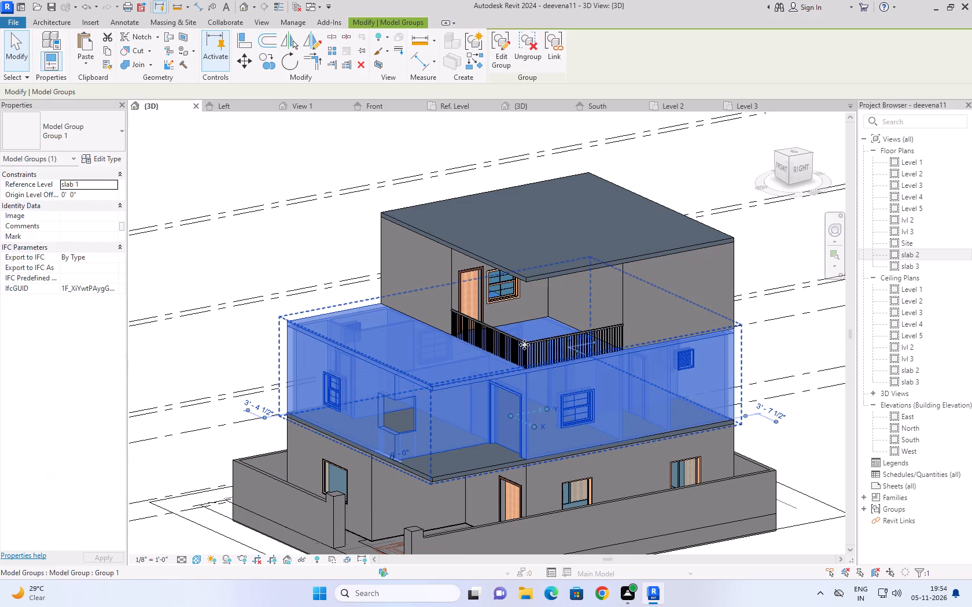
click(242, 188)
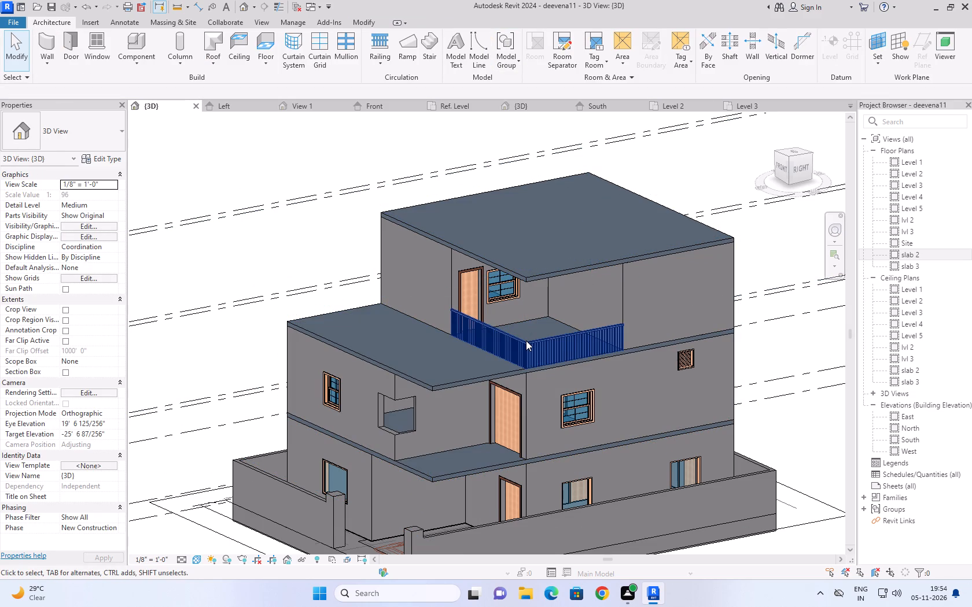
click(526, 340)
key(Delete)
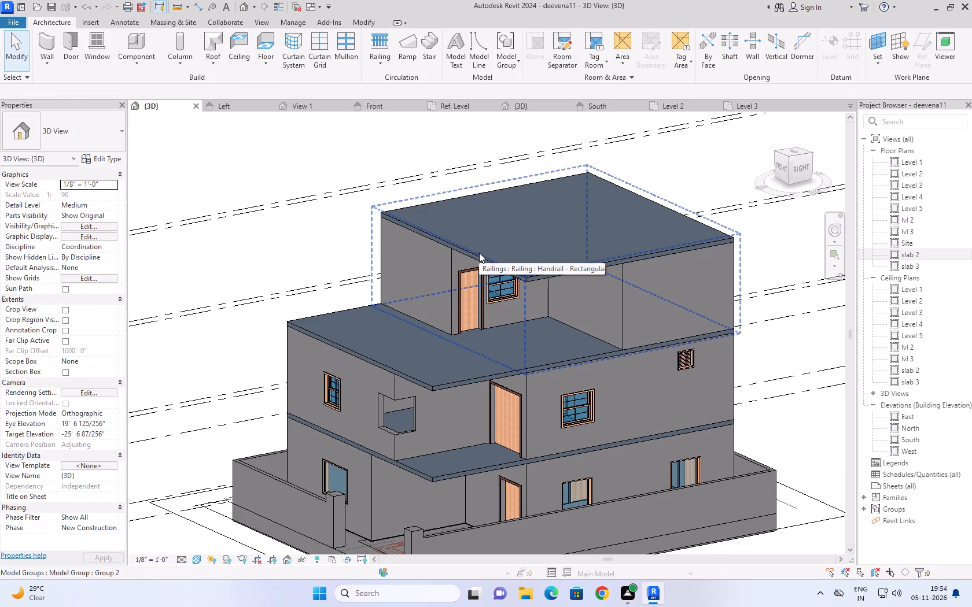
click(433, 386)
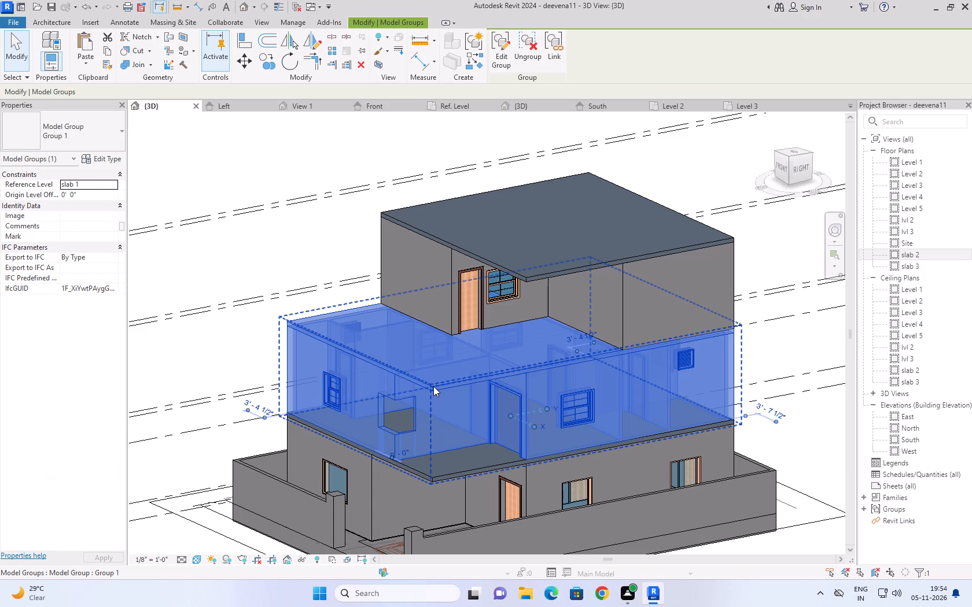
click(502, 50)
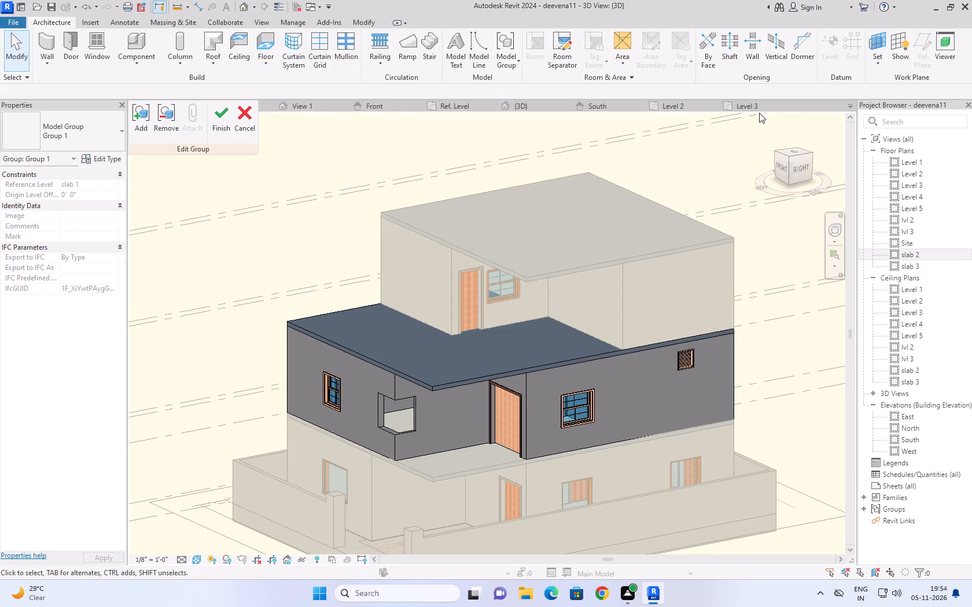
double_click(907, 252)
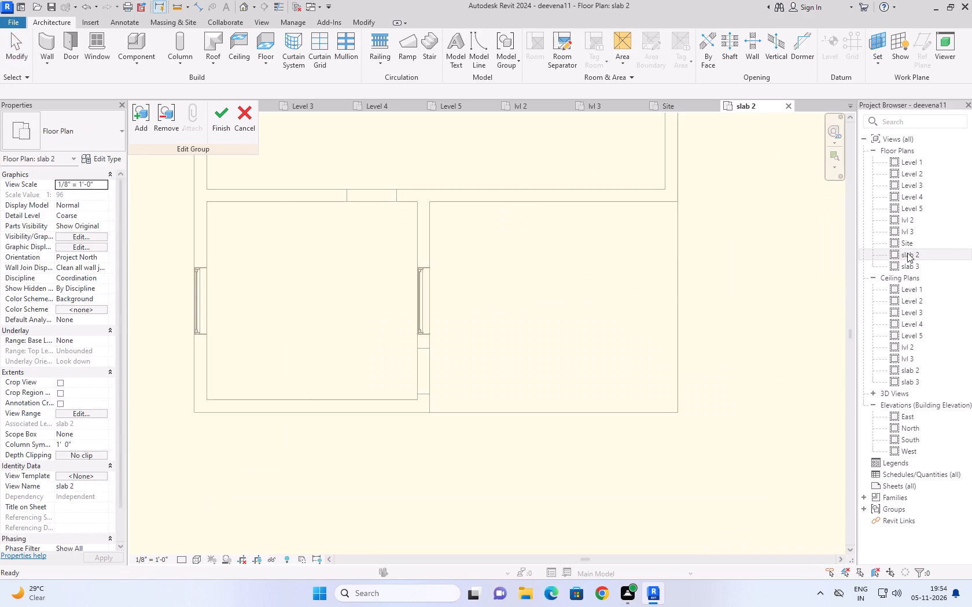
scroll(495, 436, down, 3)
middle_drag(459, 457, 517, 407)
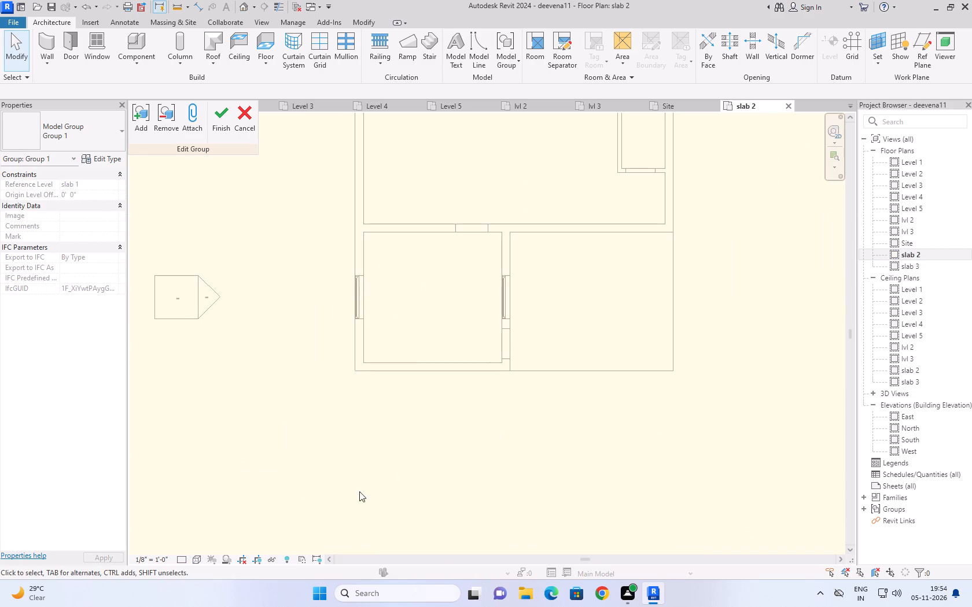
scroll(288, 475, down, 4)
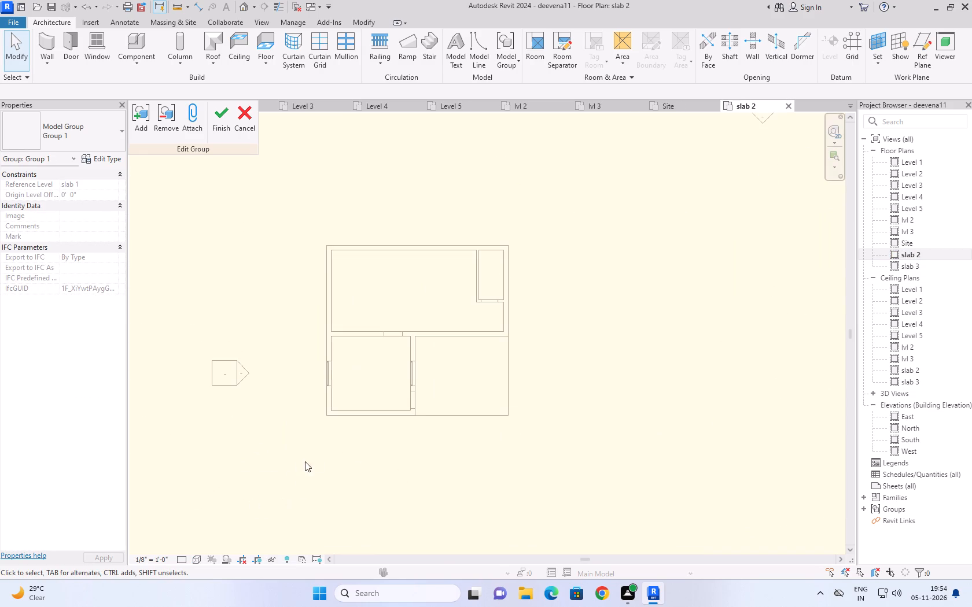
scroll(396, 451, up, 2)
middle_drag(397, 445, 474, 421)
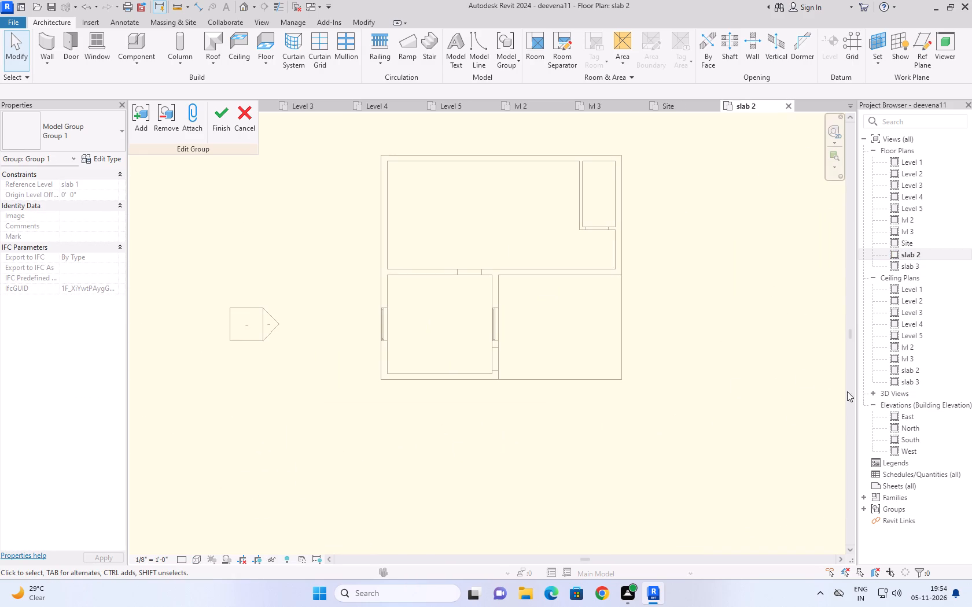
Open the lvl 2 floor plan and cancel the editing of Group 1.
double_click(938, 219)
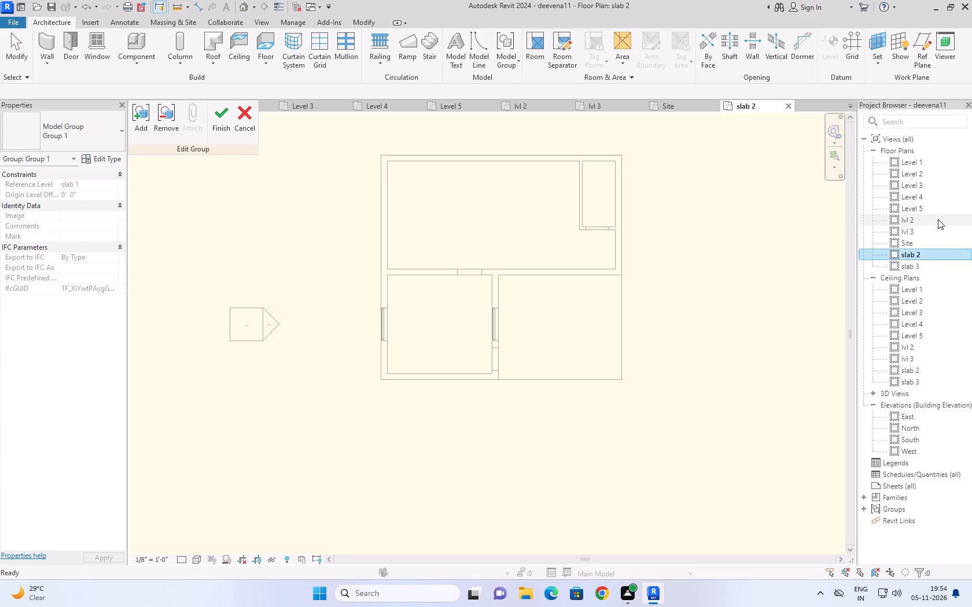
scroll(461, 472, down, 2)
middle_drag(461, 472, 486, 444)
scroll(473, 460, up, 1)
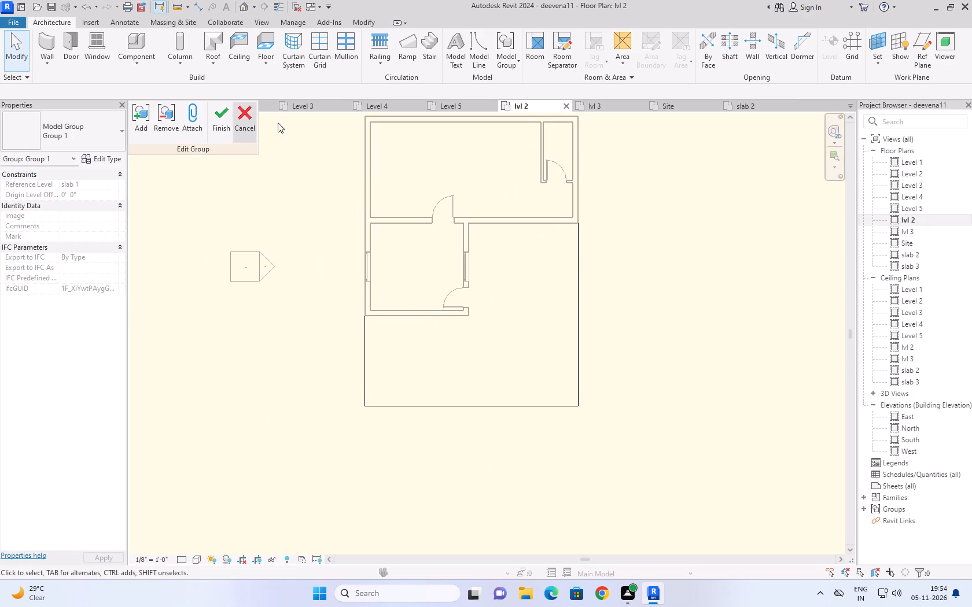
click(242, 115)
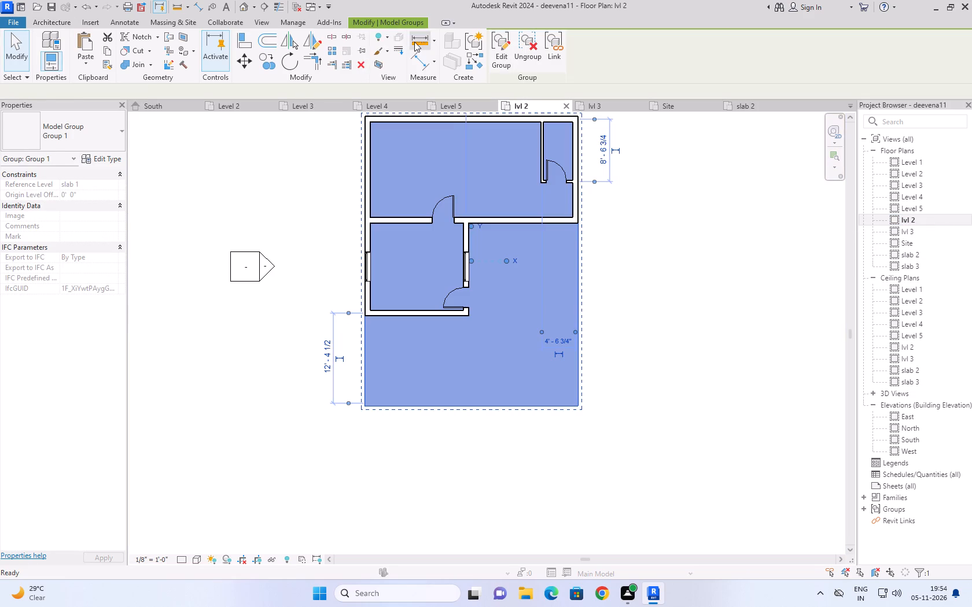
click(702, 294)
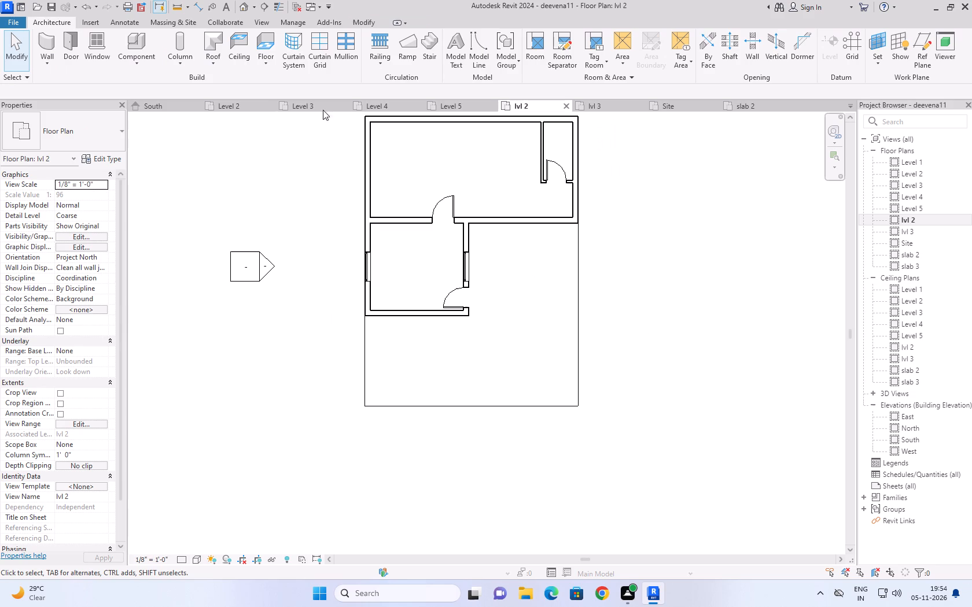
Create a Handrail - Rectangular railing on lvl 2 along the open terrace's three outer edges, about 66' 9" long in total.
click(386, 66)
click(386, 86)
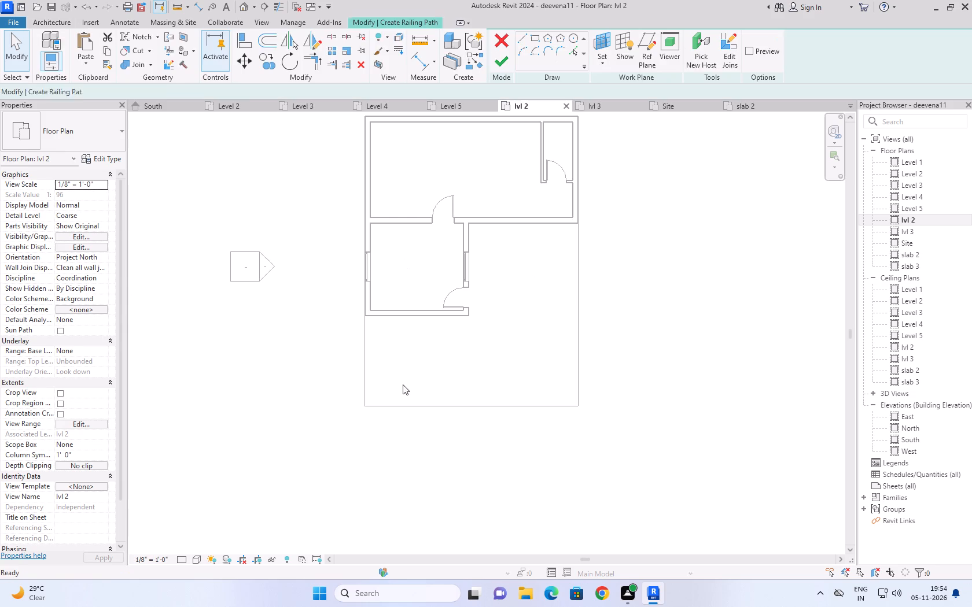
click(365, 315)
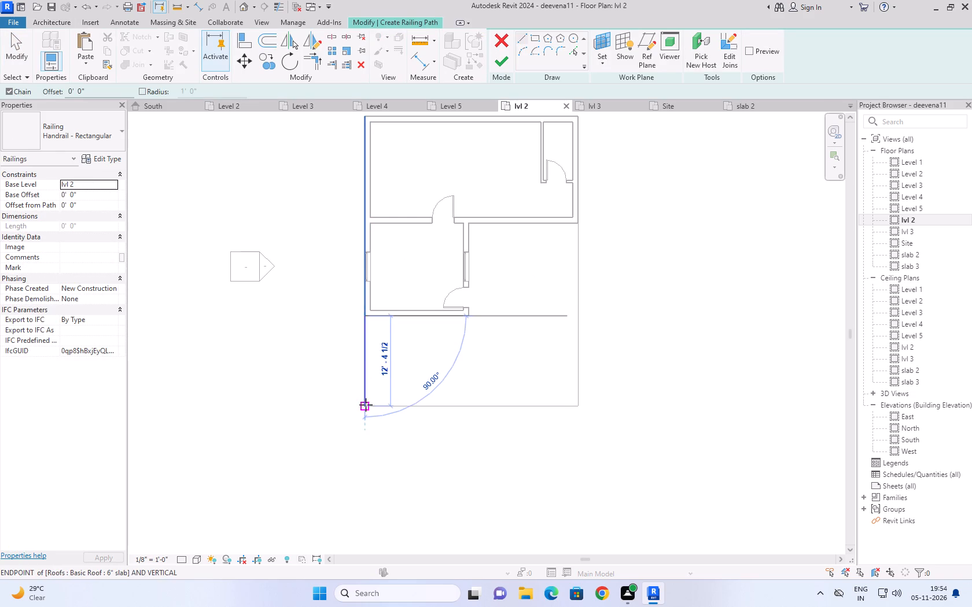
click(365, 406)
click(578, 405)
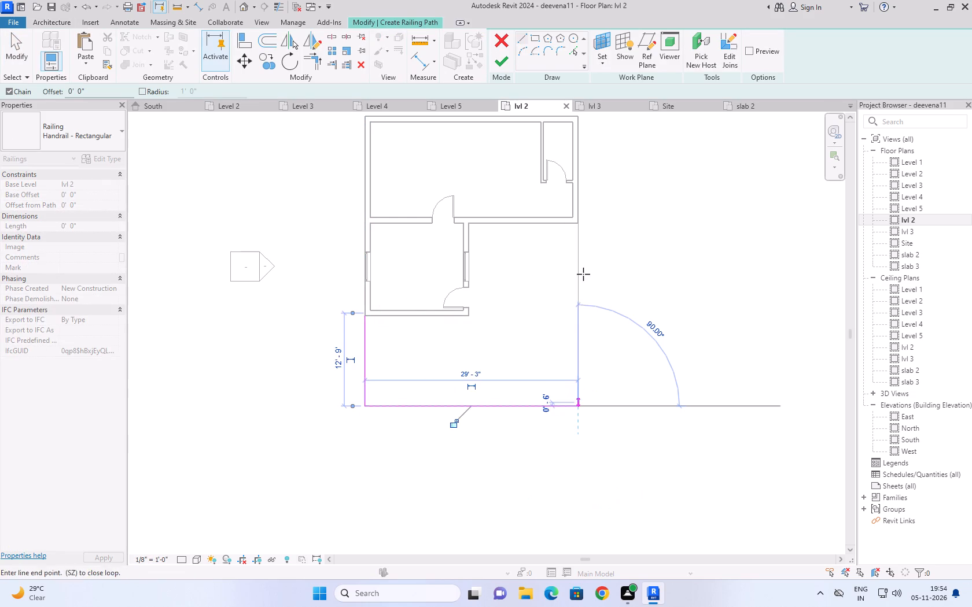
click(580, 224)
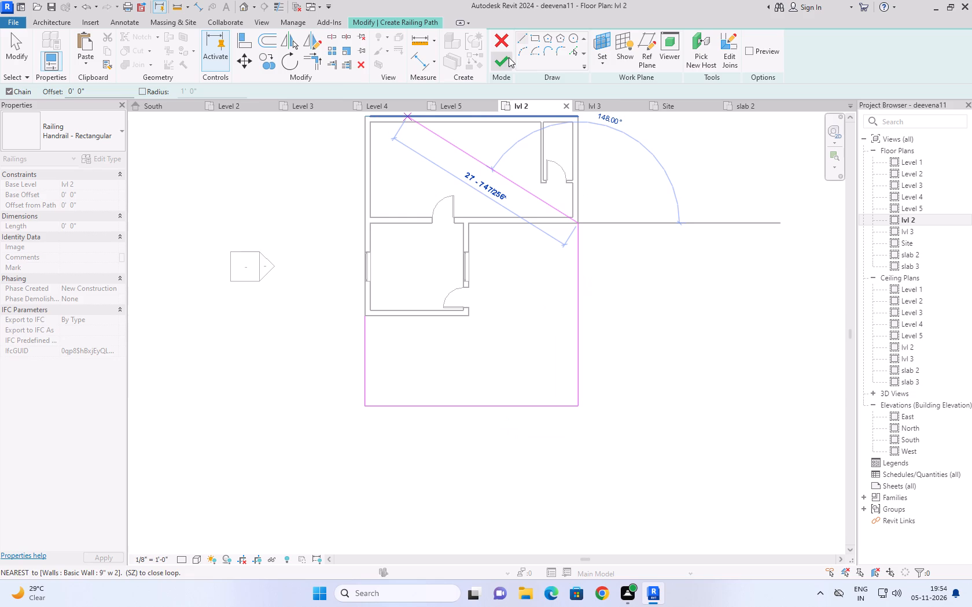
click(499, 62)
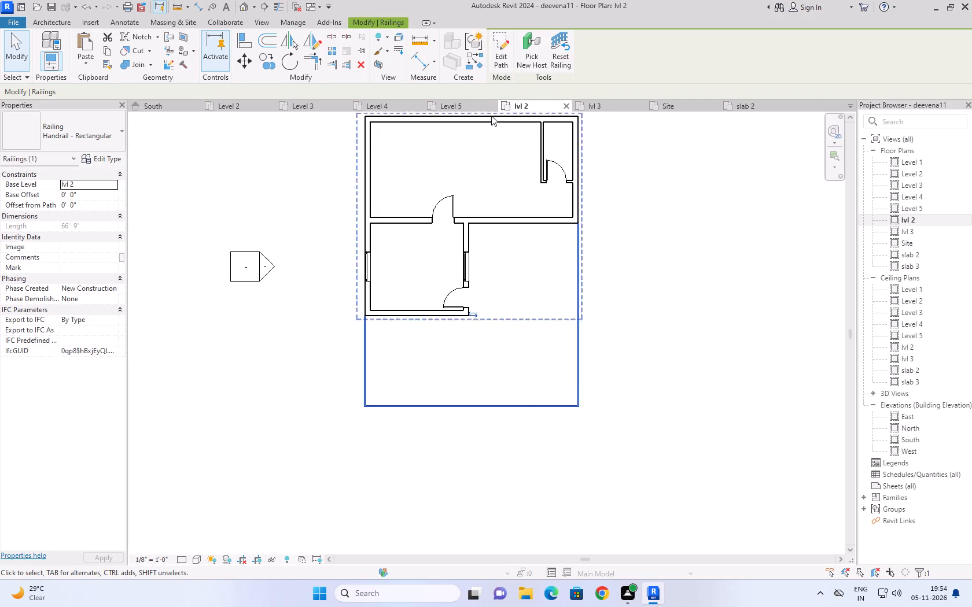
Set the lvl 2 terrace railing's base offset to 6" in the 3D view.
click(245, 6)
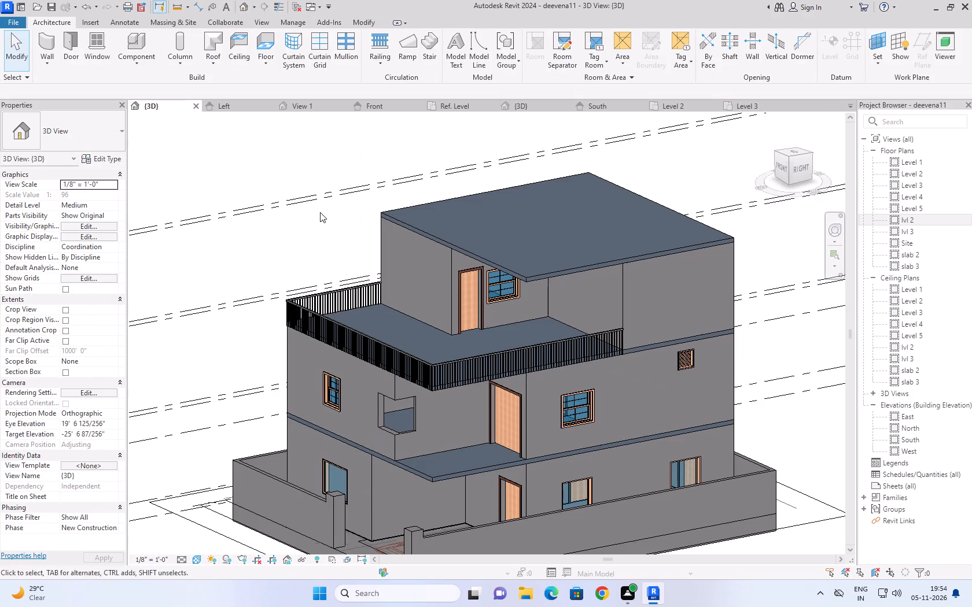
scroll(320, 212, down, 2)
scroll(274, 171, up, 1)
middle_drag(274, 171, 340, 161)
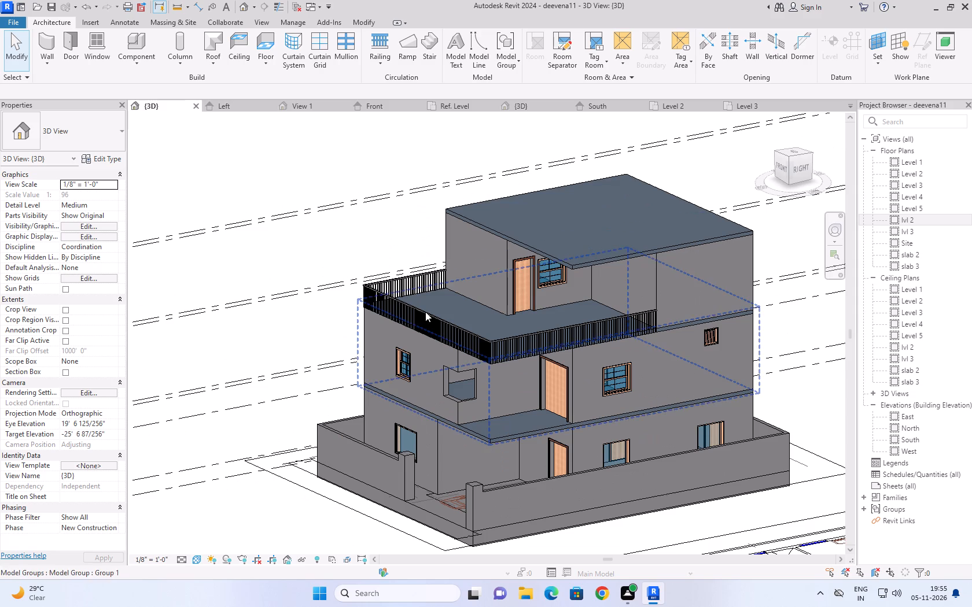
scroll(425, 312, up, 6)
click(304, 259)
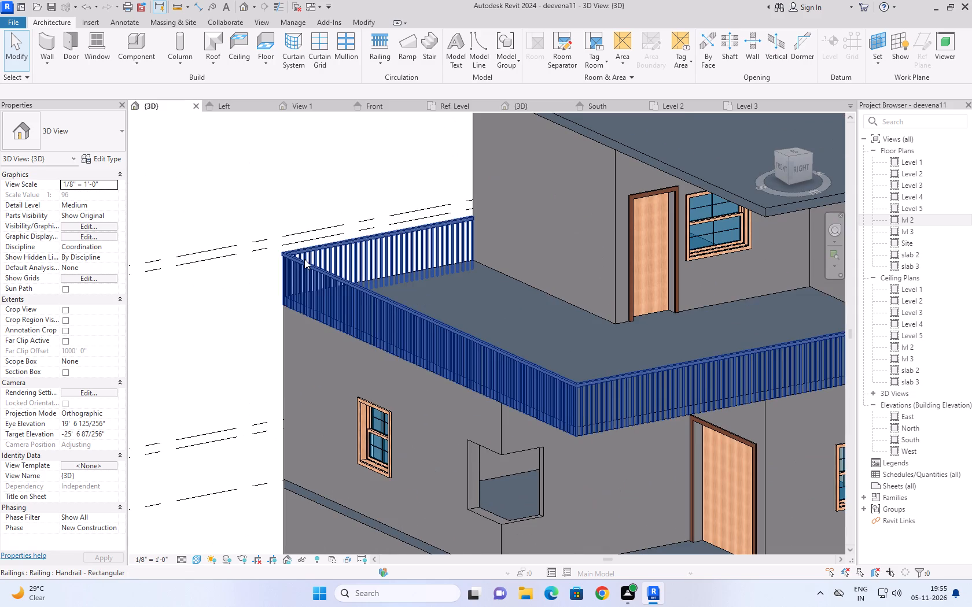
scroll(314, 159, up, 3)
middle_drag(282, 186, 227, 121)
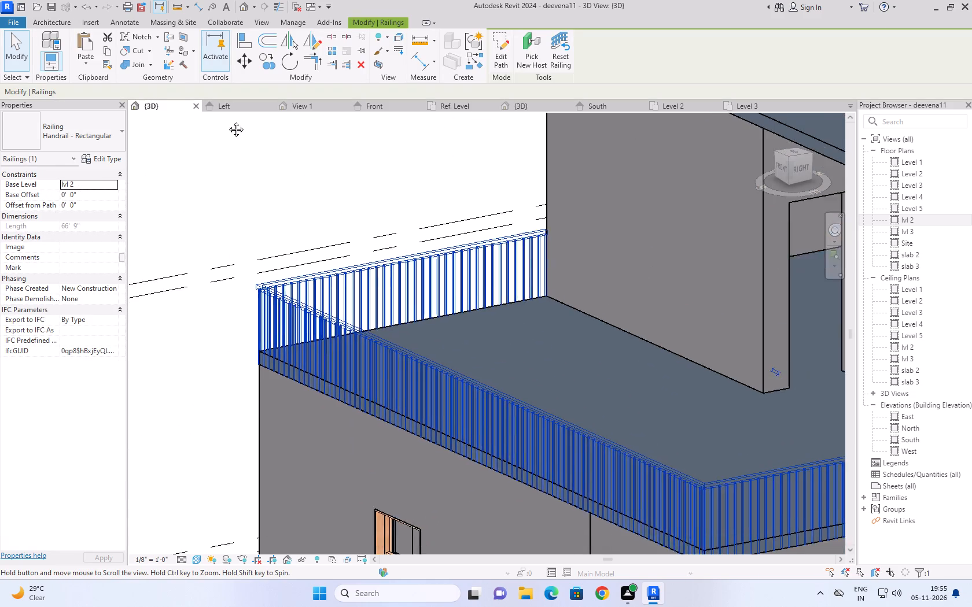
middle_drag(227, 121, 208, 106)
click(95, 198)
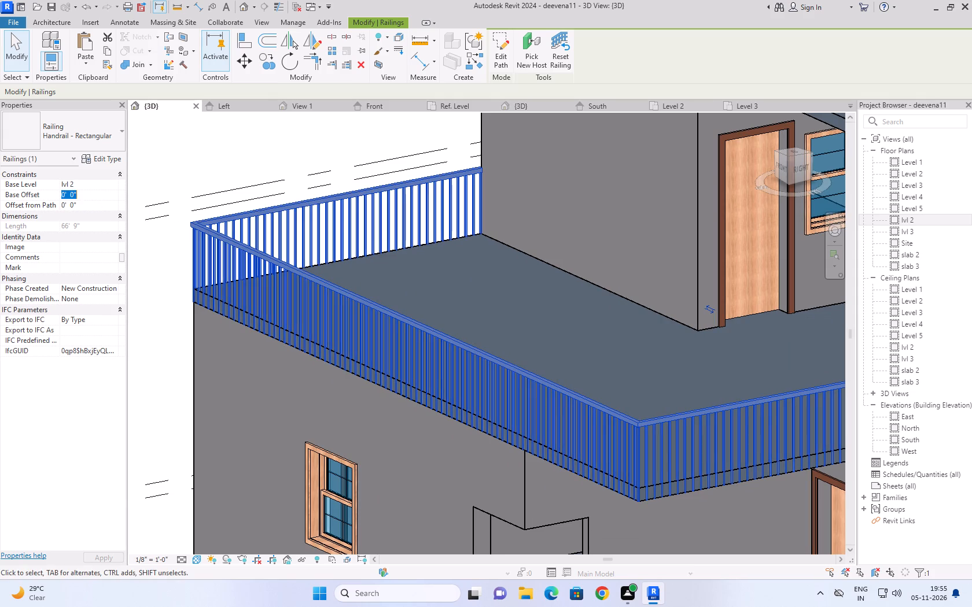
text(6")
key(Return)
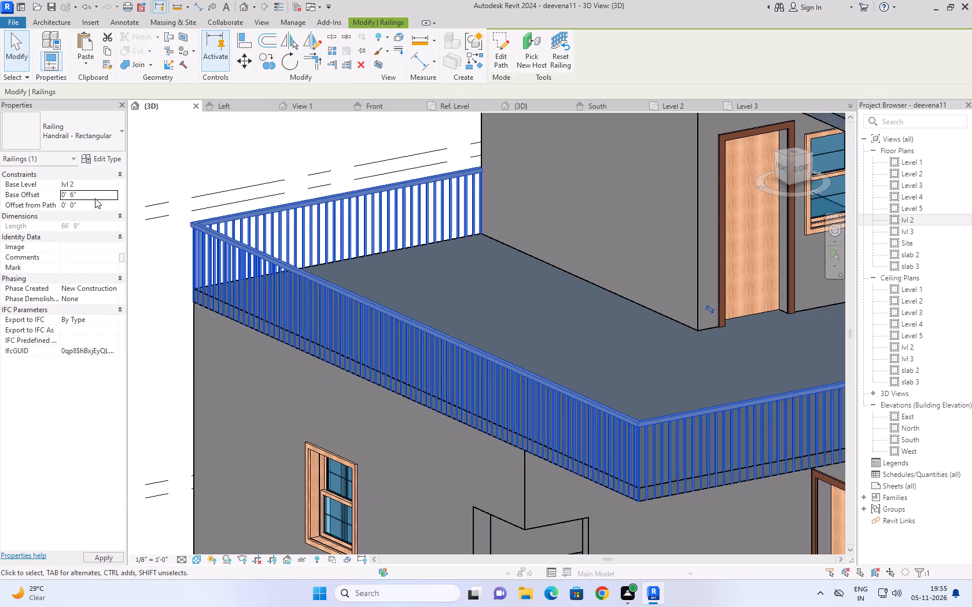
middle_drag(208, 158, 251, 203)
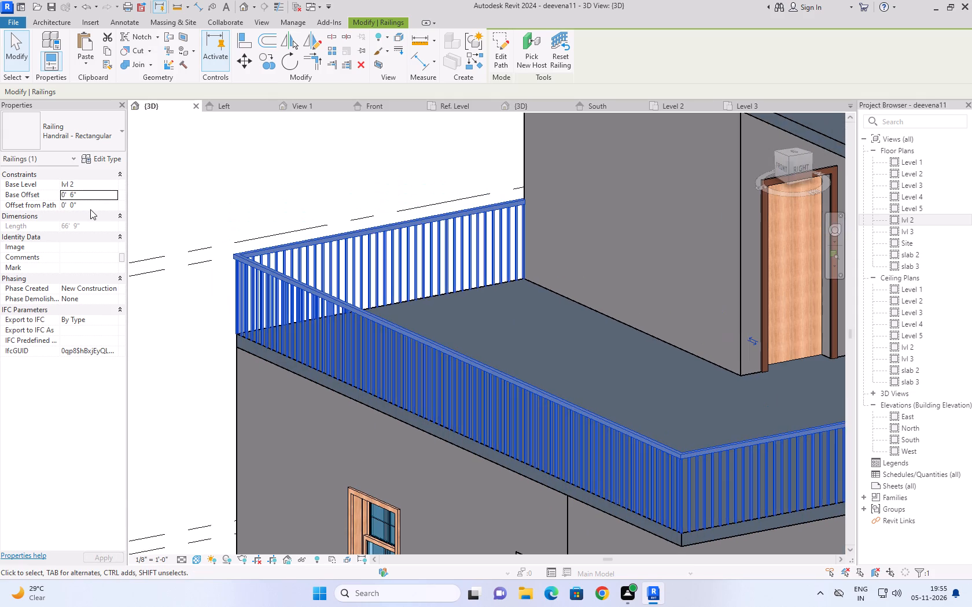
Set the terrace railing's offset from path to 6".
click(90, 209)
text(6")
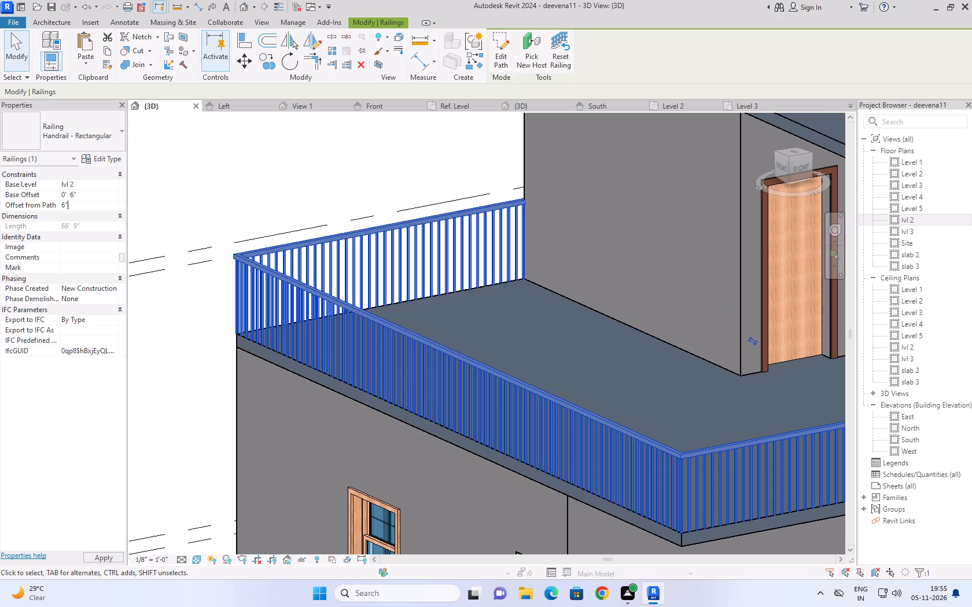
key(Return)
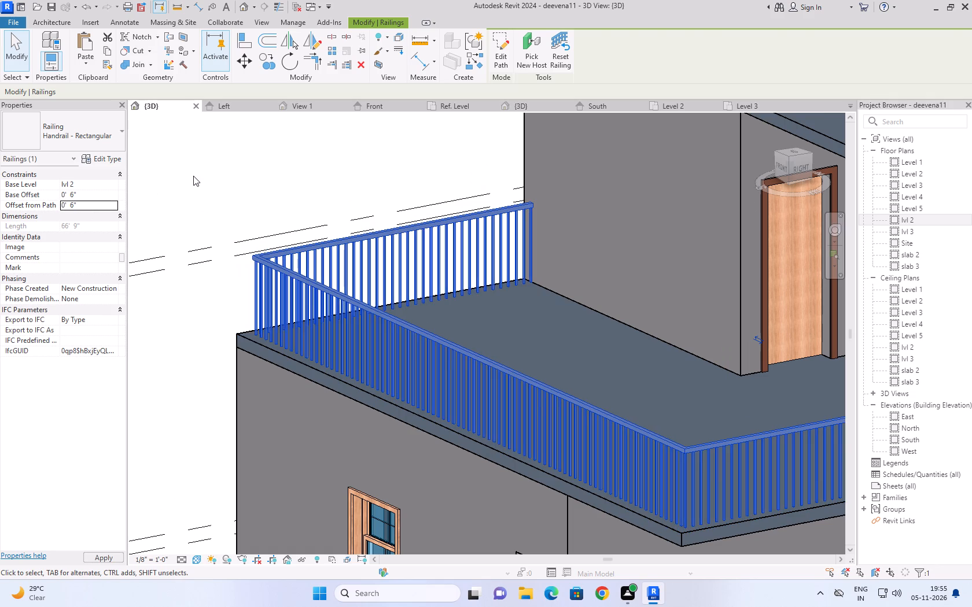
click(193, 176)
scroll(194, 177, down, 7)
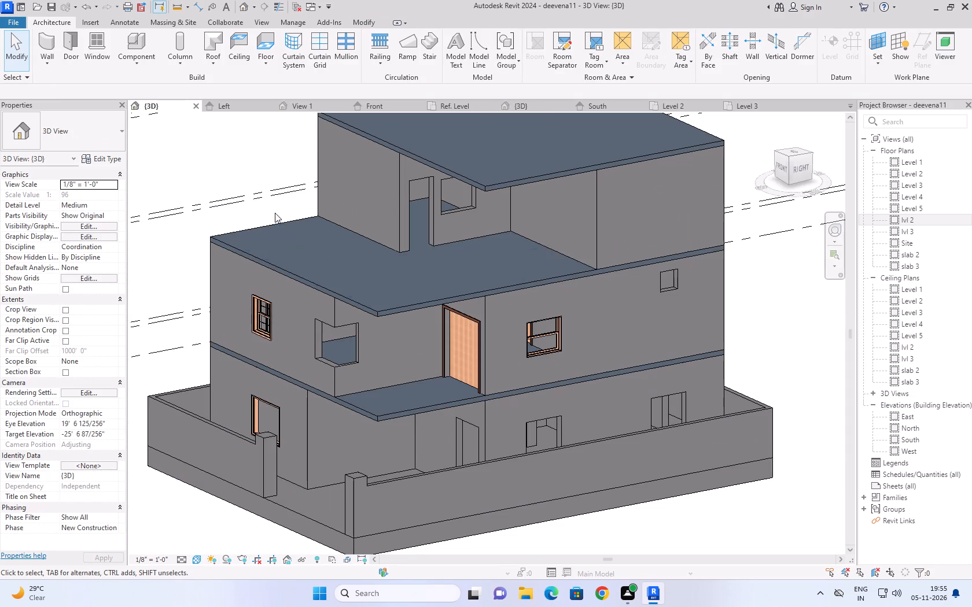
scroll(802, 356, down, 2)
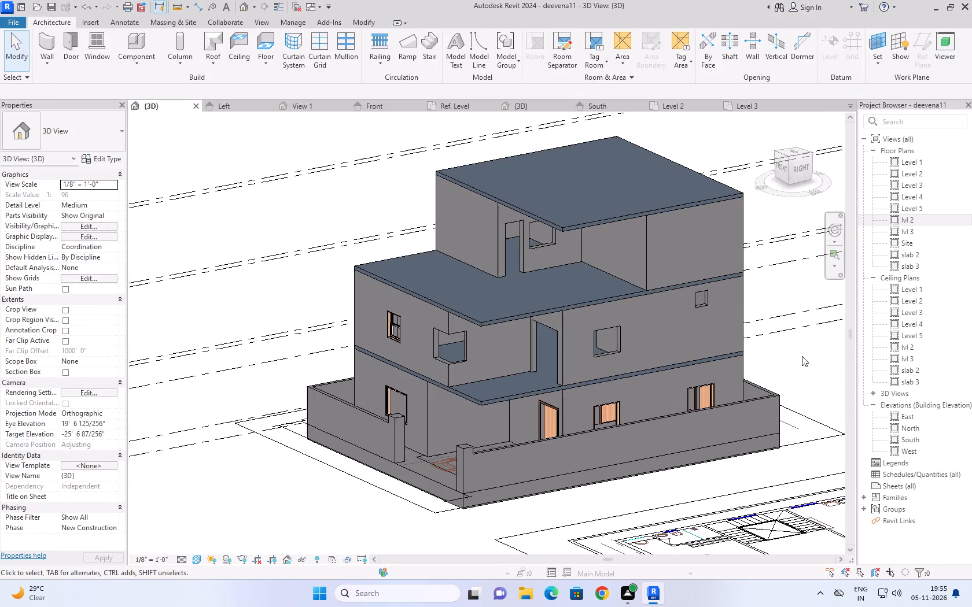
middle_drag(796, 356, 753, 338)
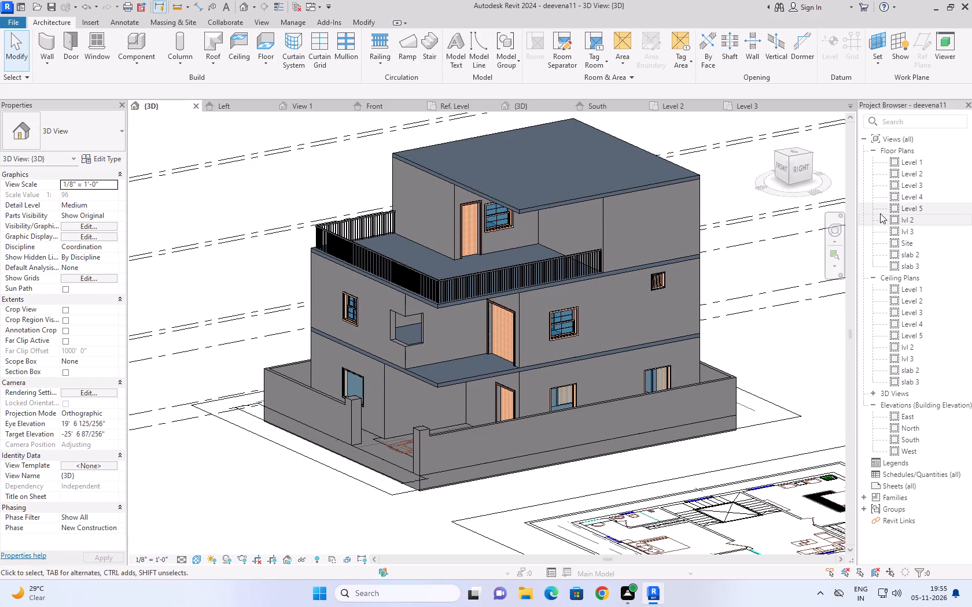
Examine the Level 1, slab 2, slab 3, lvl 2, Level 5 and Level 4 floor plans for the open terrace and portico areas.
double_click(932, 162)
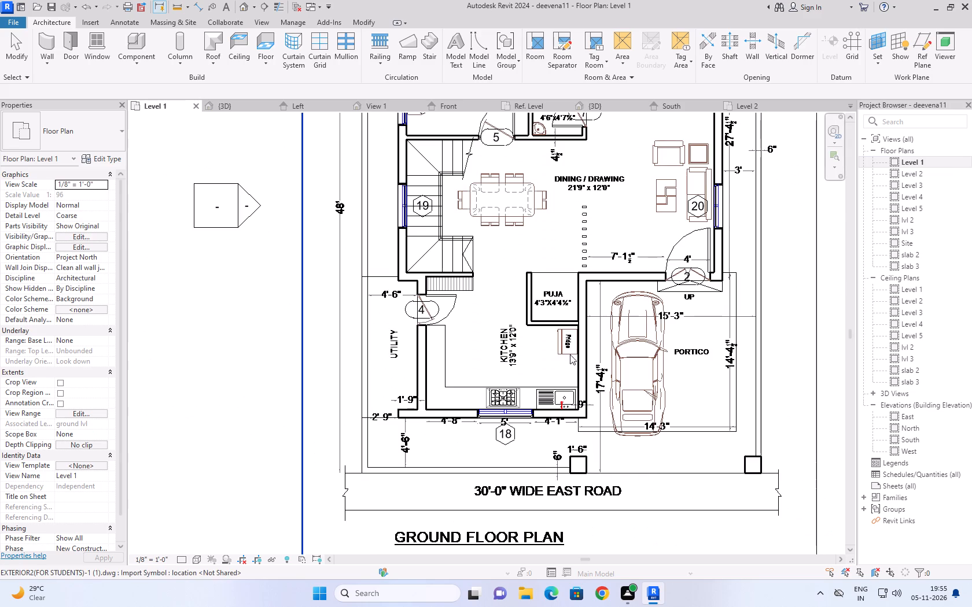
scroll(279, 454, down, 3)
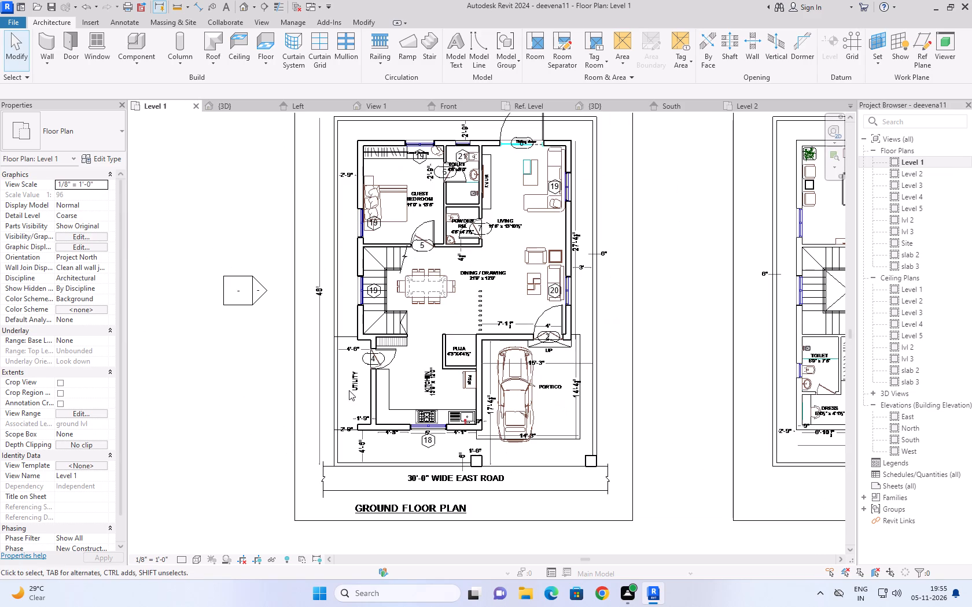
middle_drag(355, 403, 371, 460)
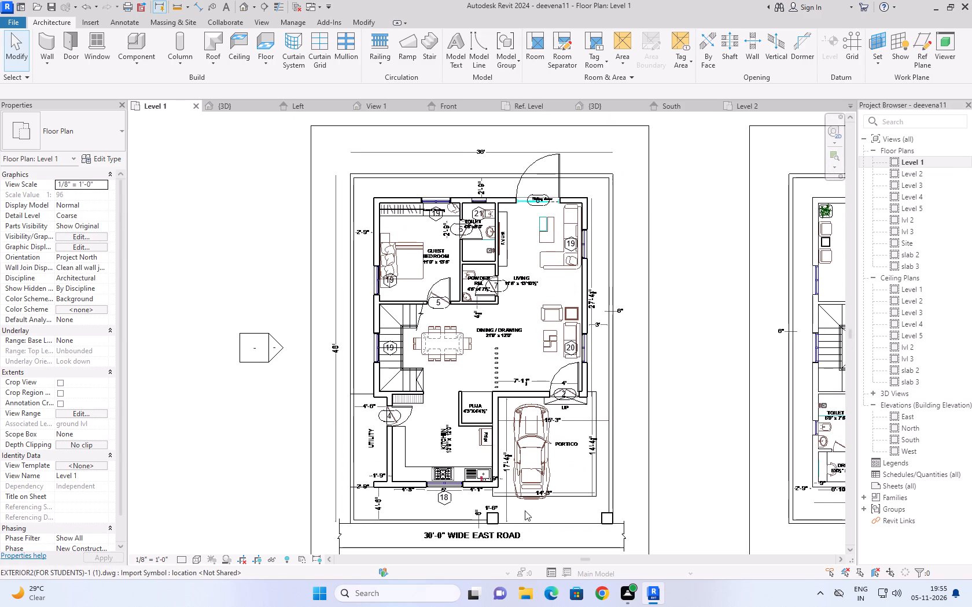
middle_drag(537, 492, 558, 449)
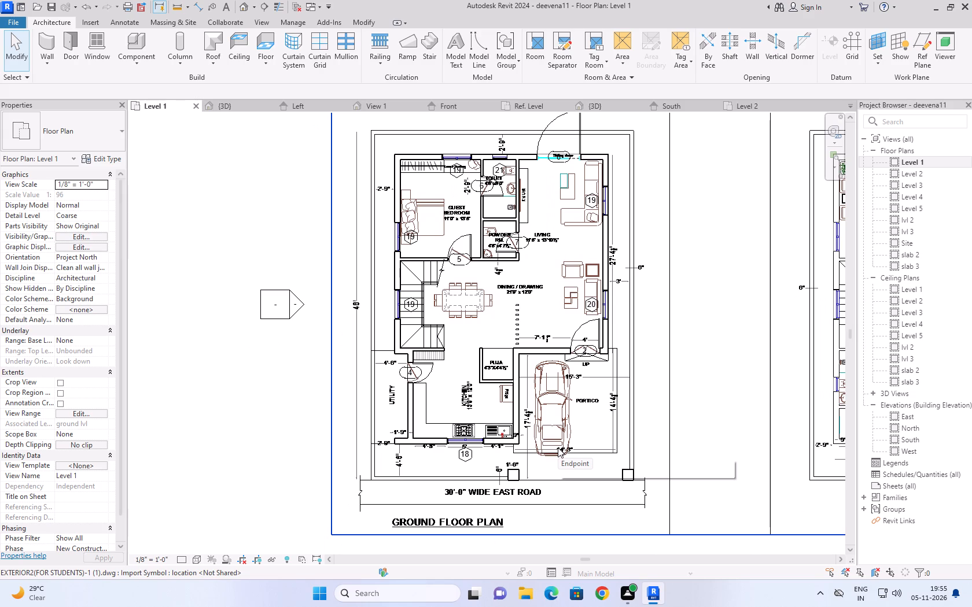
double_click(933, 257)
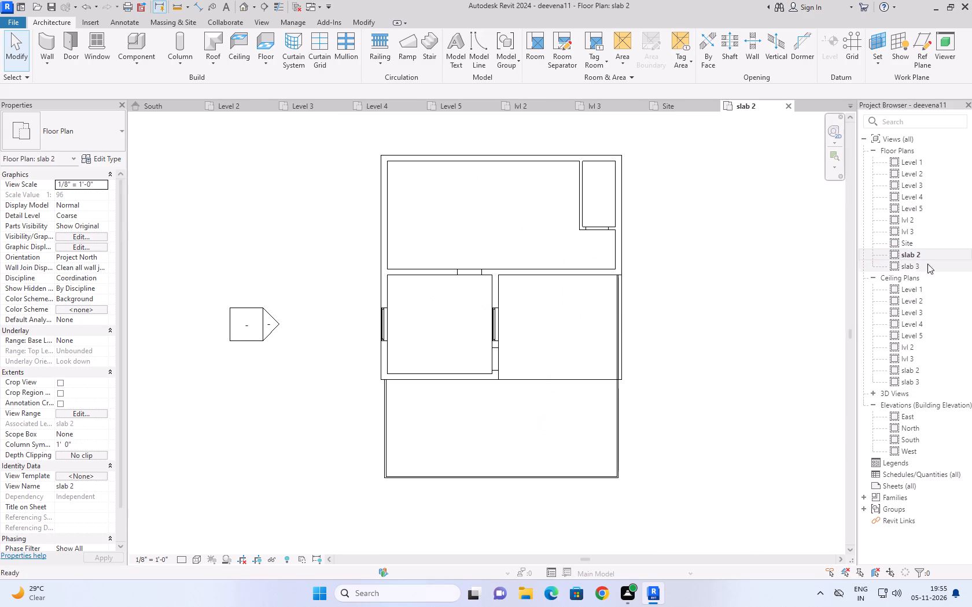
double_click(932, 269)
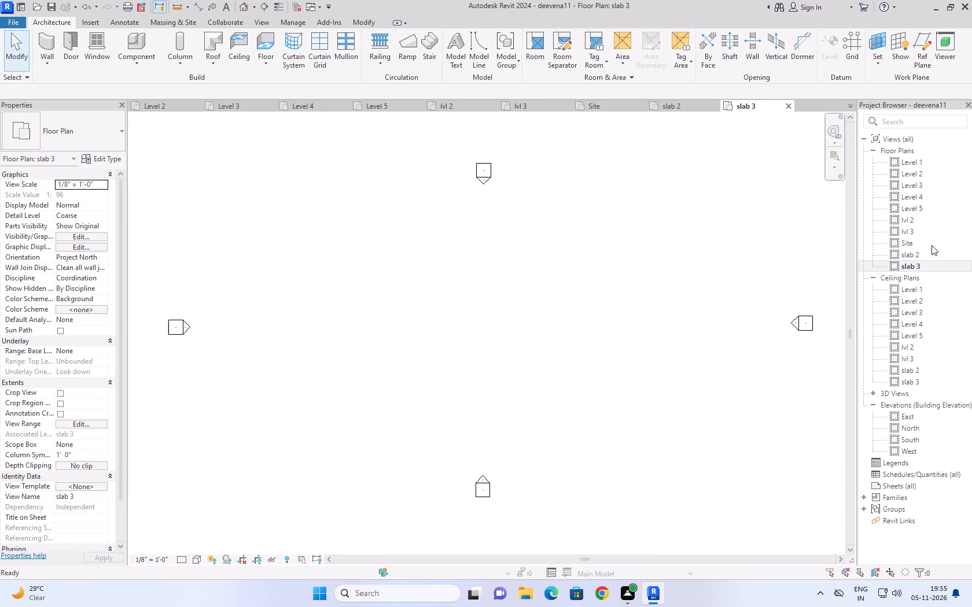
double_click(934, 220)
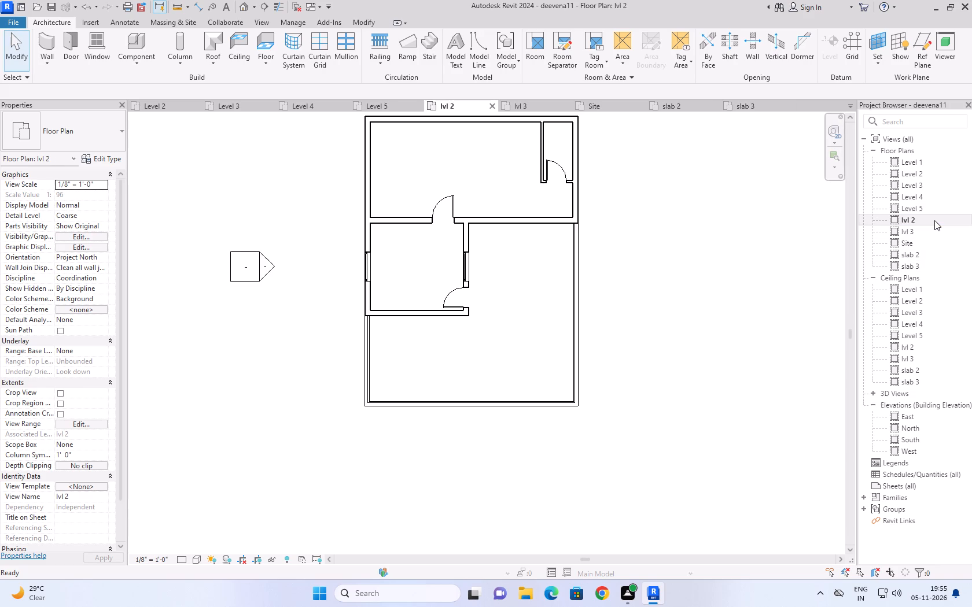
middle_drag(642, 302, 645, 356)
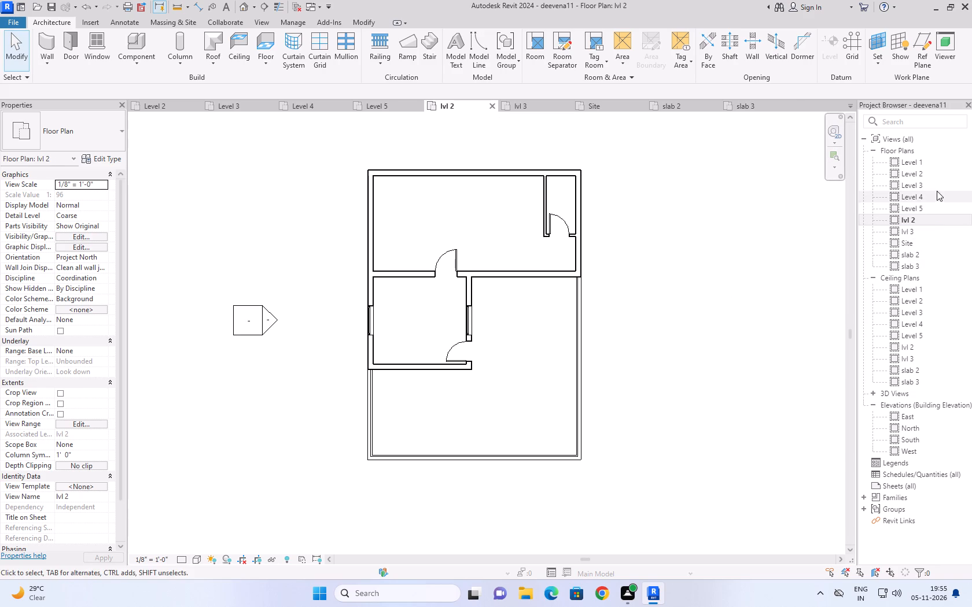
double_click(930, 209)
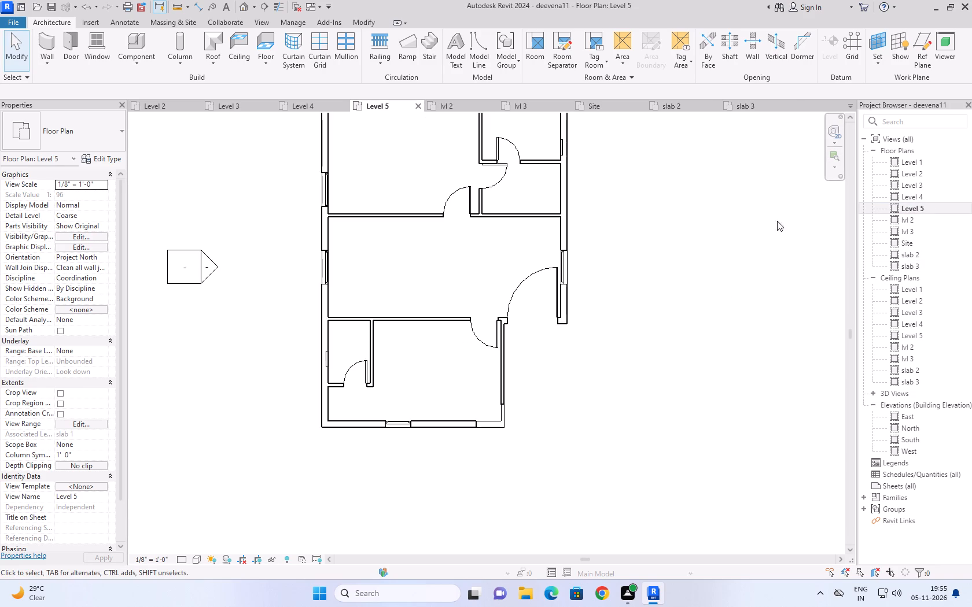
middle_drag(616, 253, 626, 298)
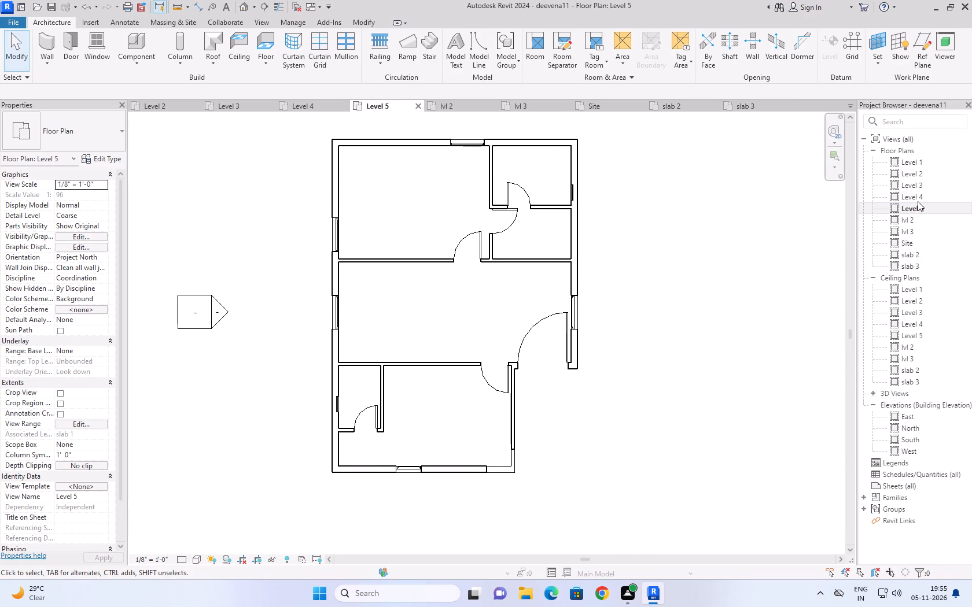
double_click(926, 193)
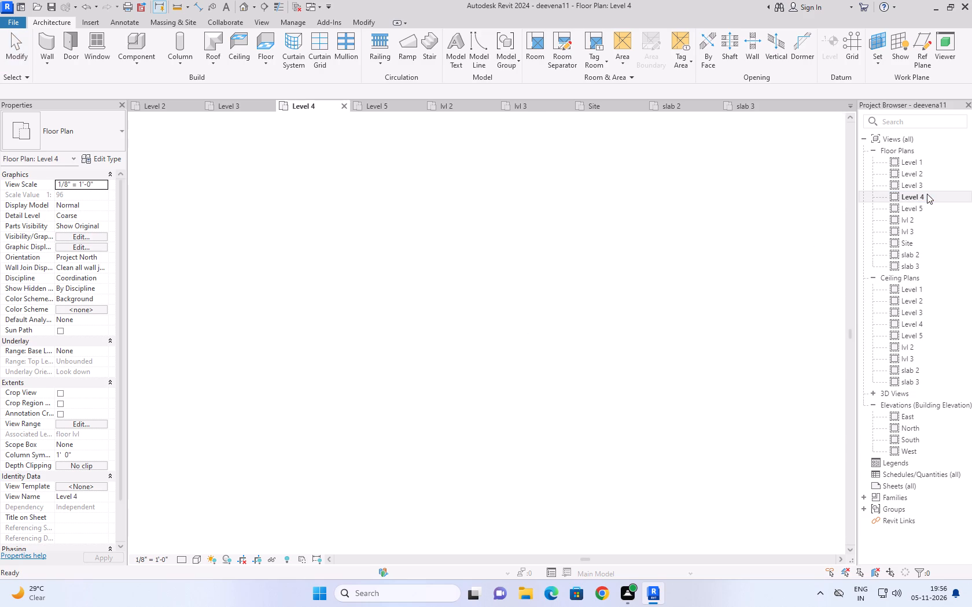
scroll(485, 401, down, 1)
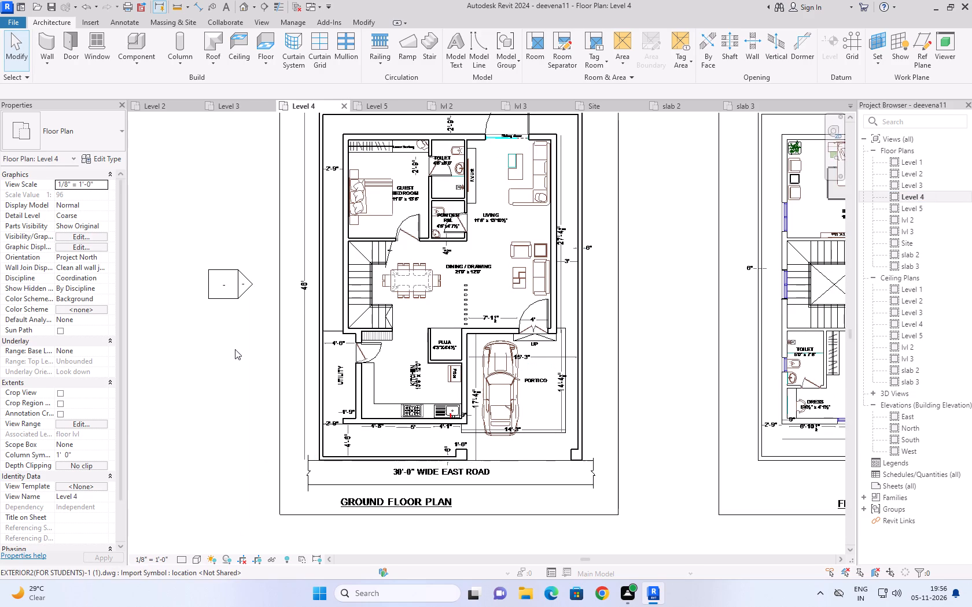
scroll(235, 349, down, 2)
Examine the upper terrace railing and the unrailed first-floor balcony above the portico in the 3D view.
click(243, 3)
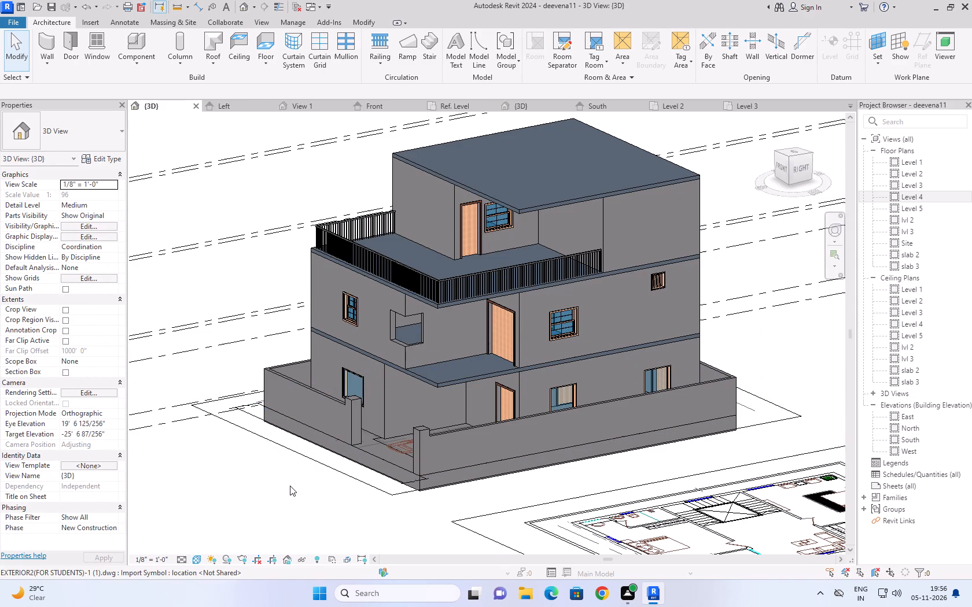
middle_drag(286, 486, 265, 489)
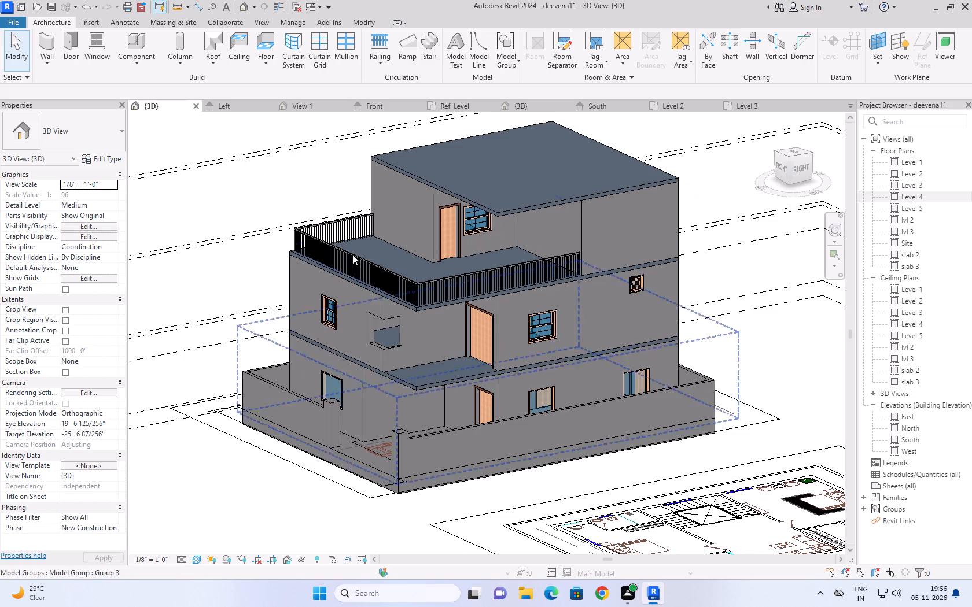
scroll(318, 168, up, 3)
scroll(273, 283, up, 3)
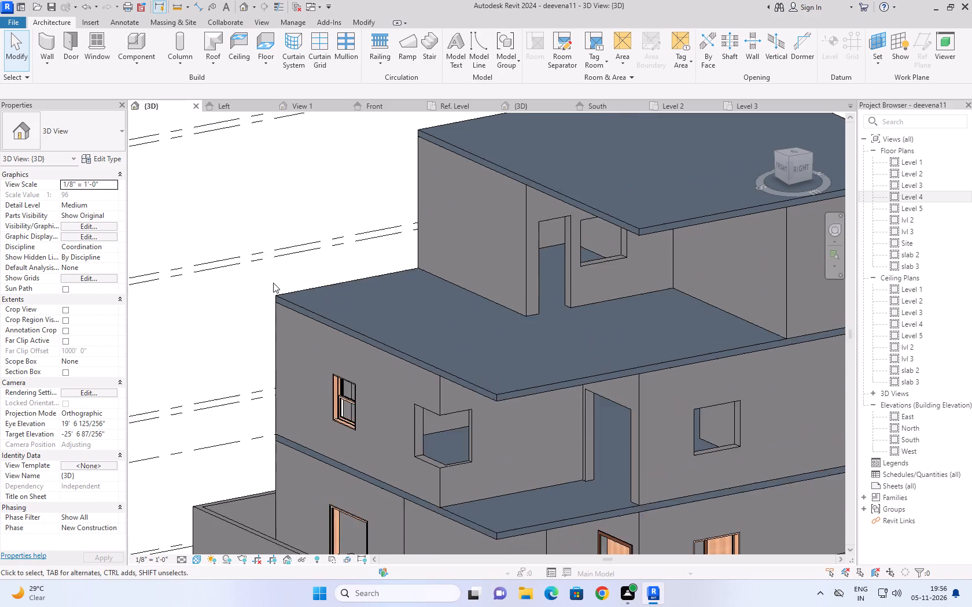
scroll(273, 283, up, 1)
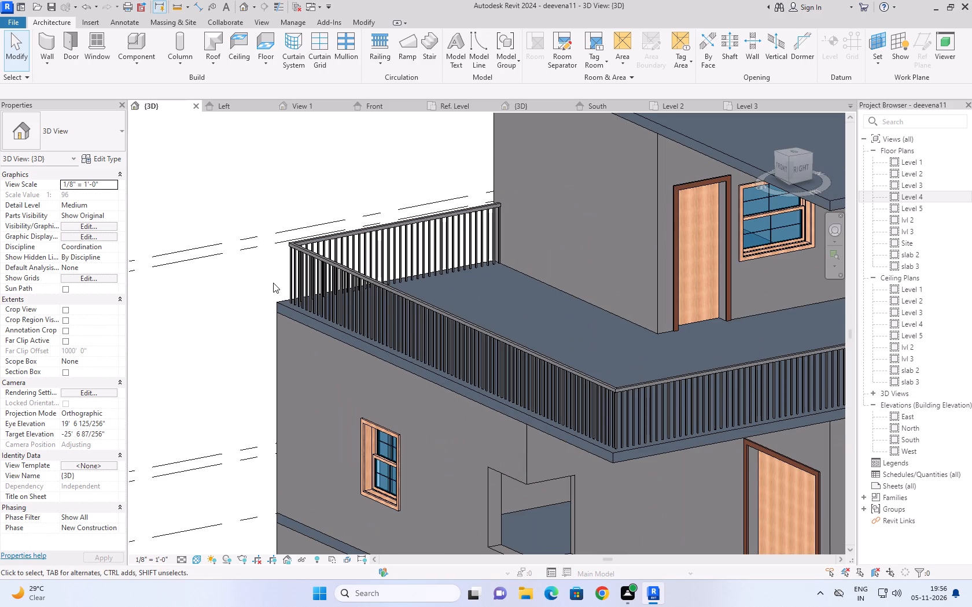
scroll(268, 283, down, 2)
scroll(205, 320, down, 2)
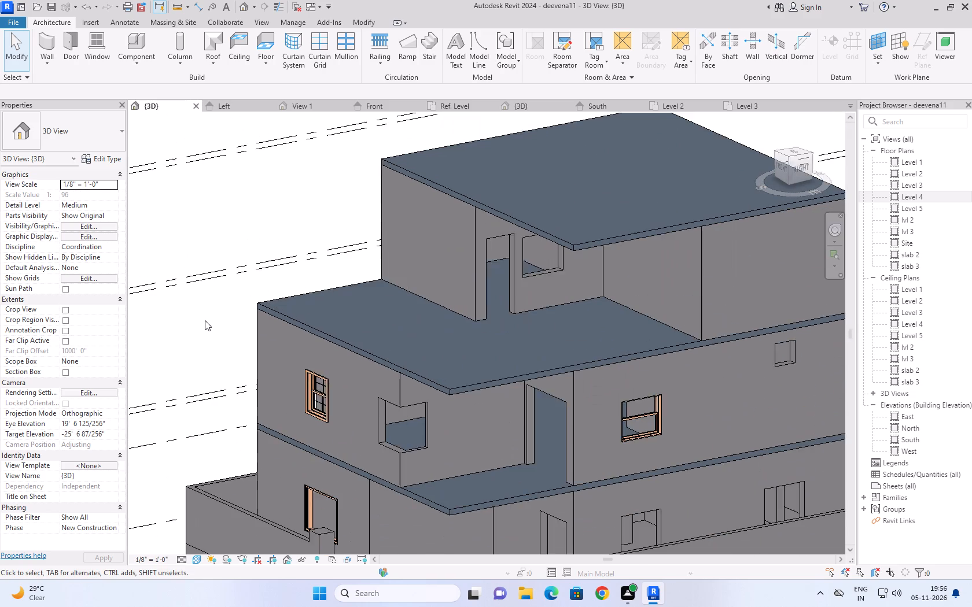
middle_drag(205, 317, 282, 217)
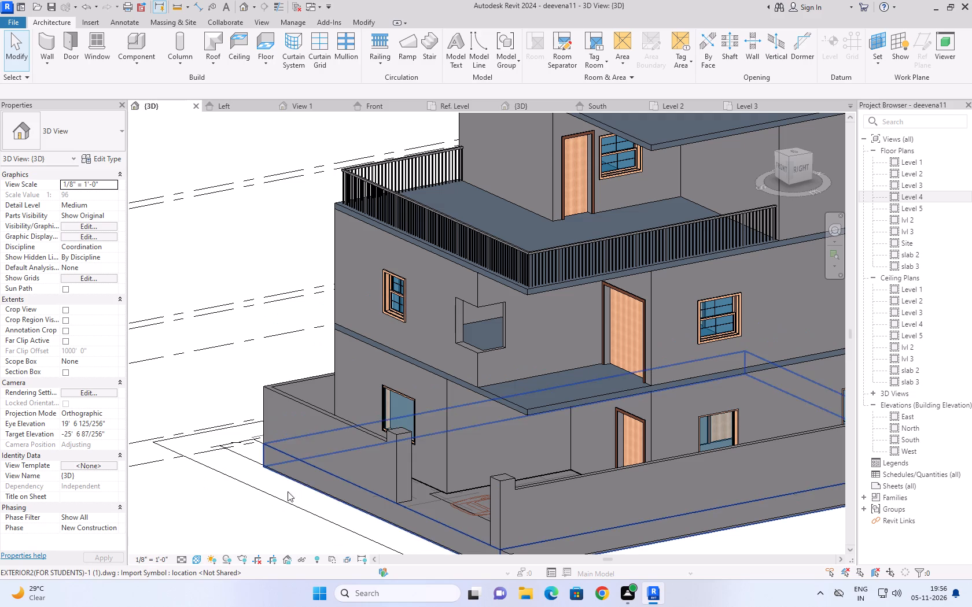
middle_drag(223, 521, 234, 465)
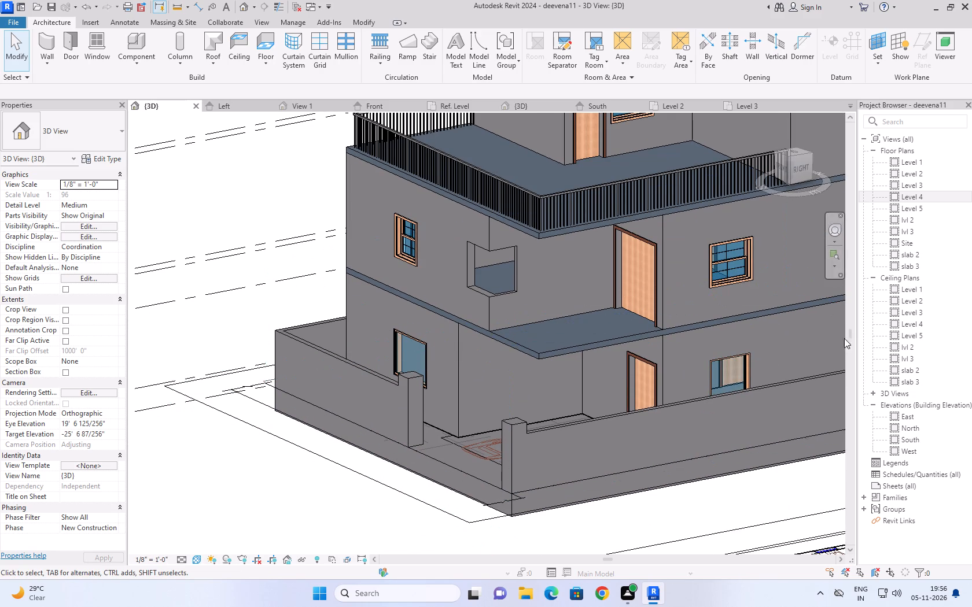
On the Level 2 plan, start a Handrail - Rectangular railing path with a 7' 6" segment along the front edge of the open balcony.
double_click(923, 223)
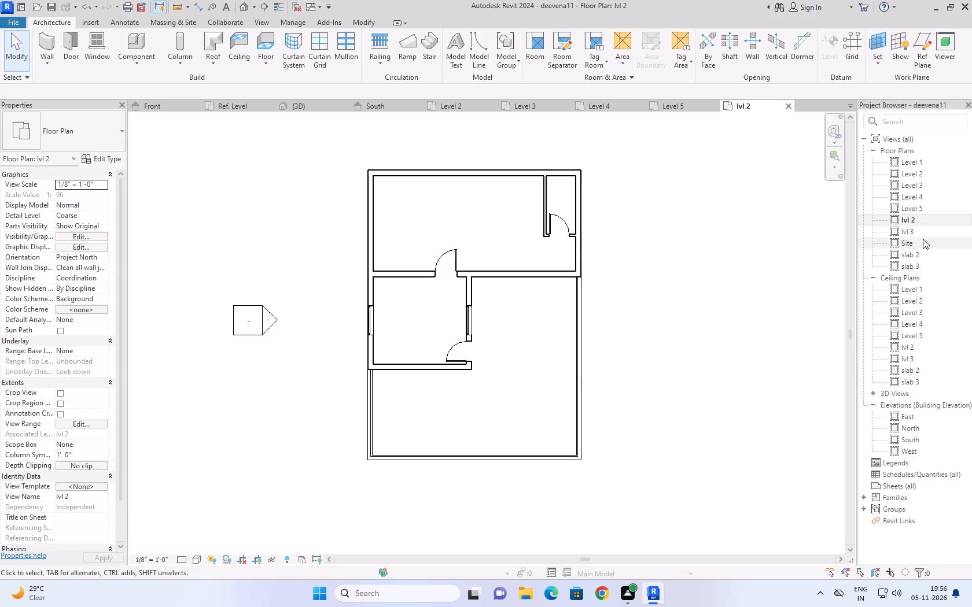
double_click(918, 172)
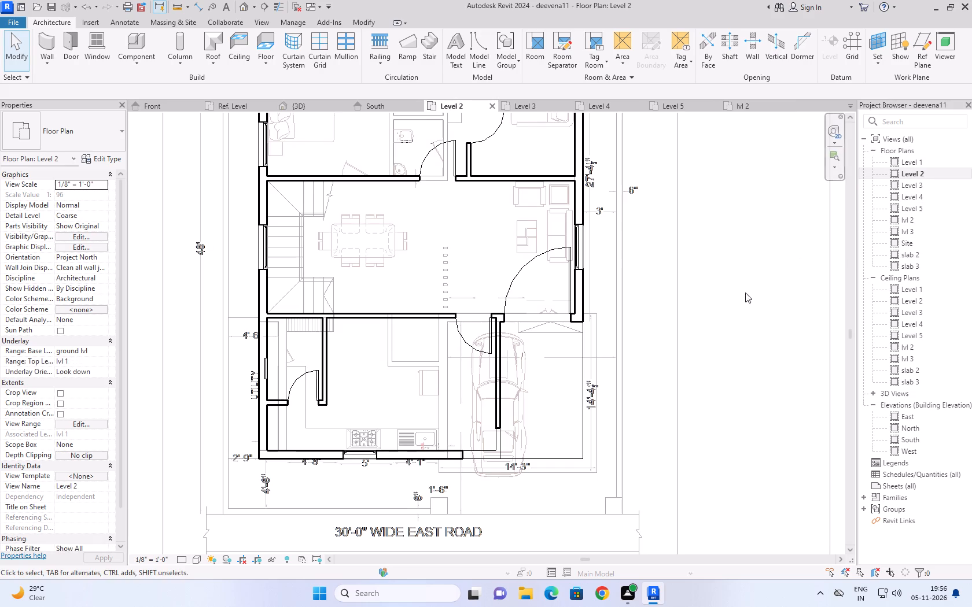
middle_drag(599, 456, 577, 410)
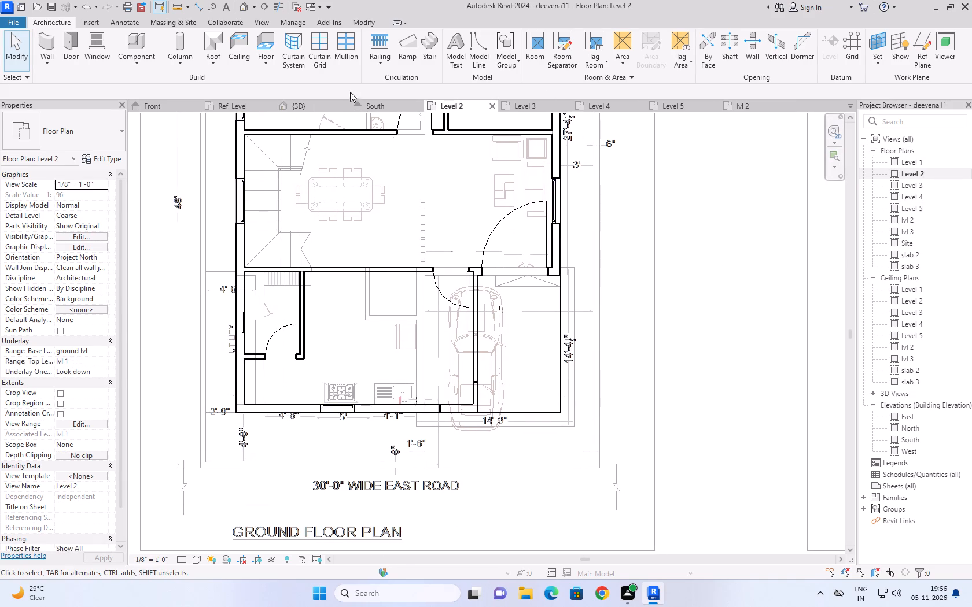
click(388, 63)
click(397, 80)
scroll(477, 393, up, 4)
click(480, 427)
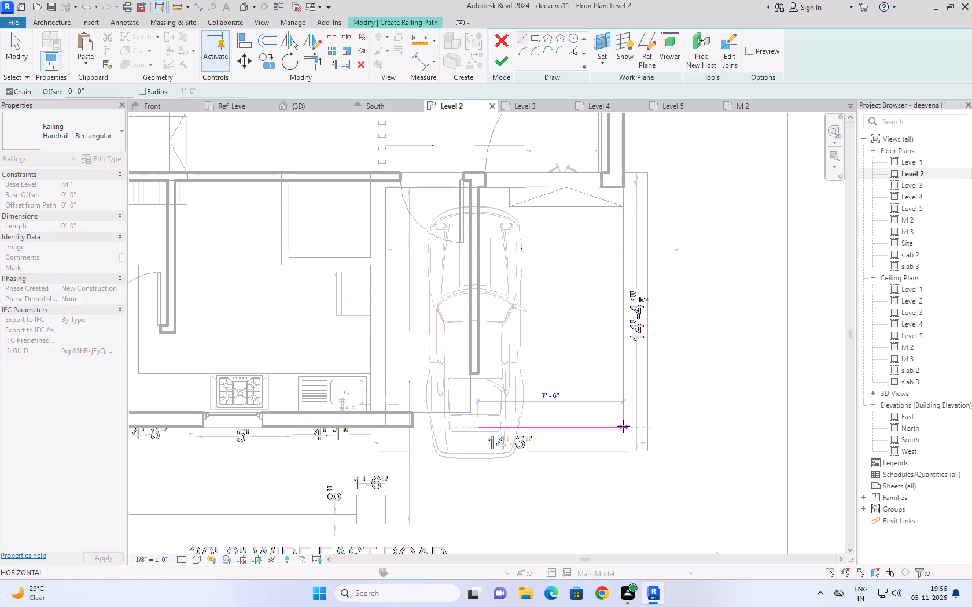
scroll(623, 426, up, 13)
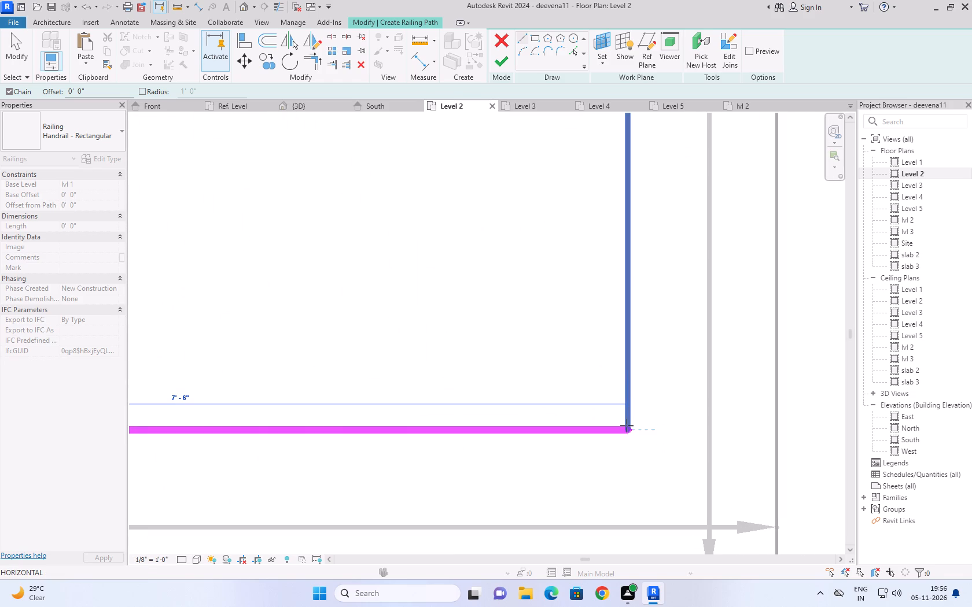
click(627, 425)
Continue the railing path along the balcony's outer side edge to the wall corner and finish the railing, about 19' 10" long in total.
scroll(620, 310, down, 3)
middle_drag(620, 310, 482, 540)
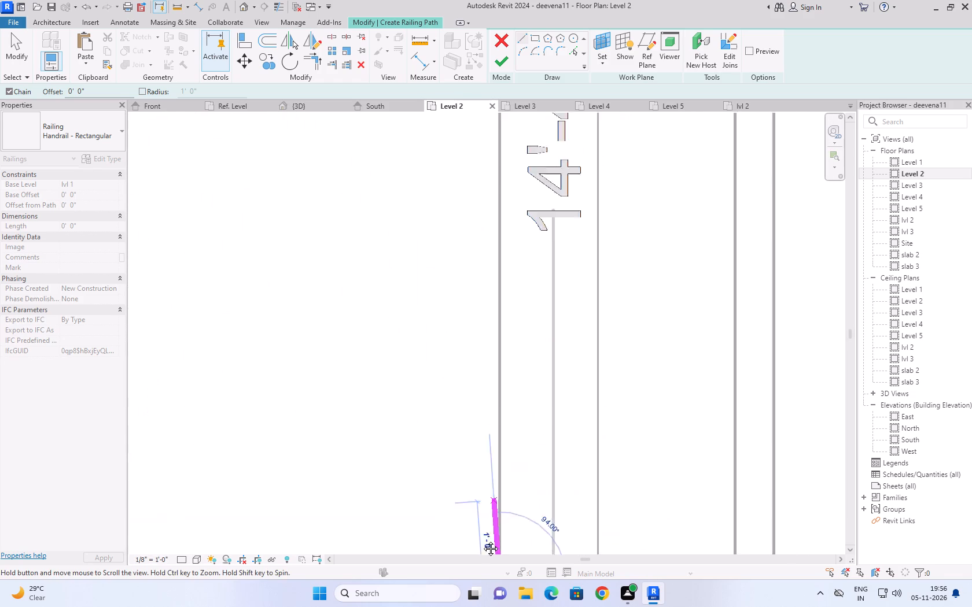
middle_drag(482, 540, 482, 545)
scroll(482, 545, down, 2)
scroll(517, 414, down, 6)
scroll(507, 185, up, 8)
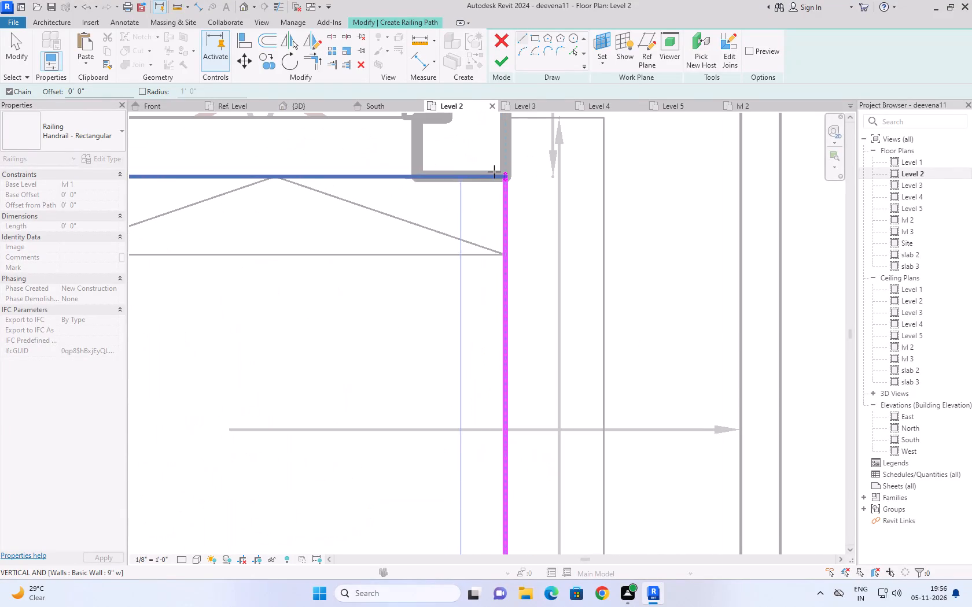
click(506, 174)
key(Escape)
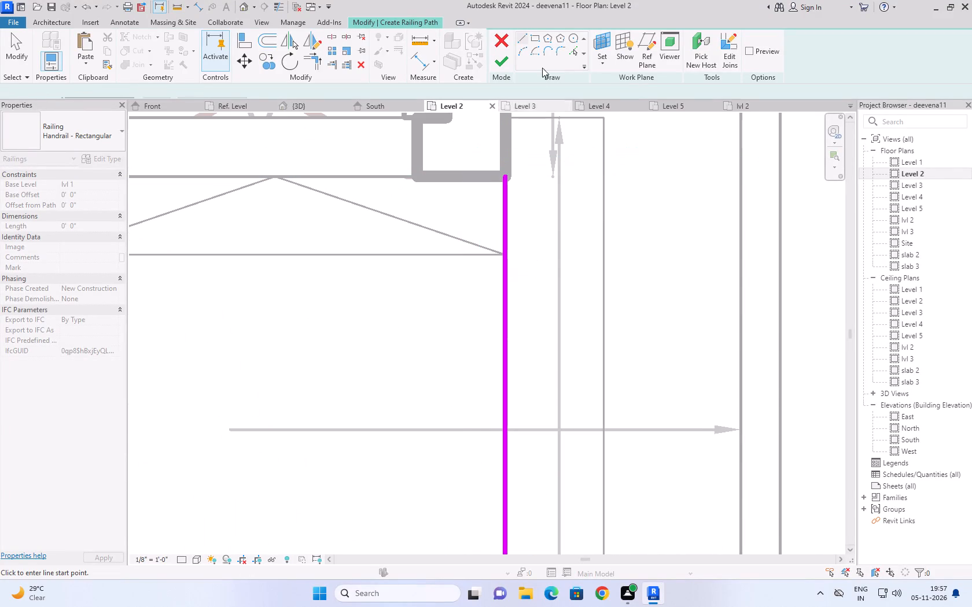
click(503, 57)
scroll(520, 236, down, 7)
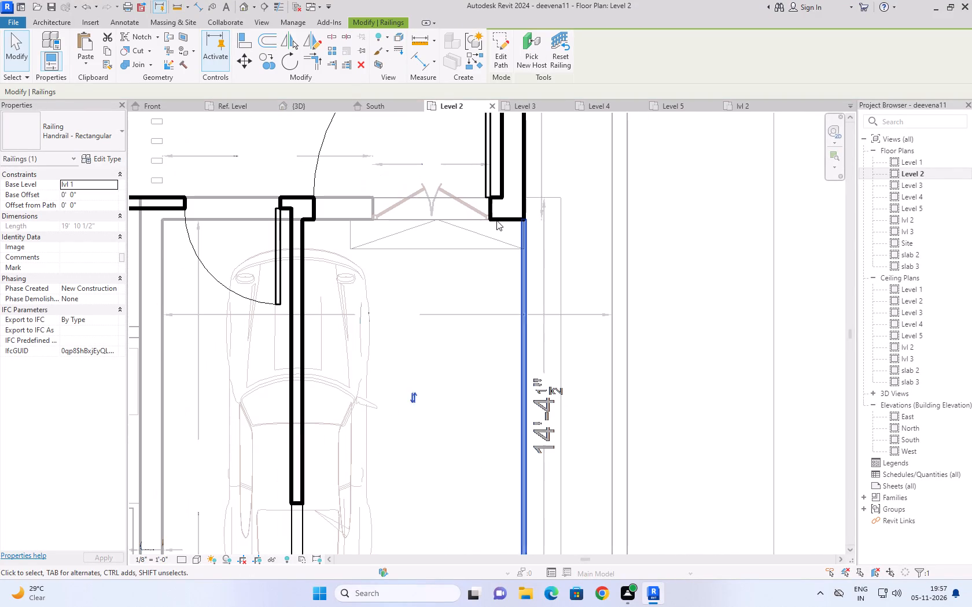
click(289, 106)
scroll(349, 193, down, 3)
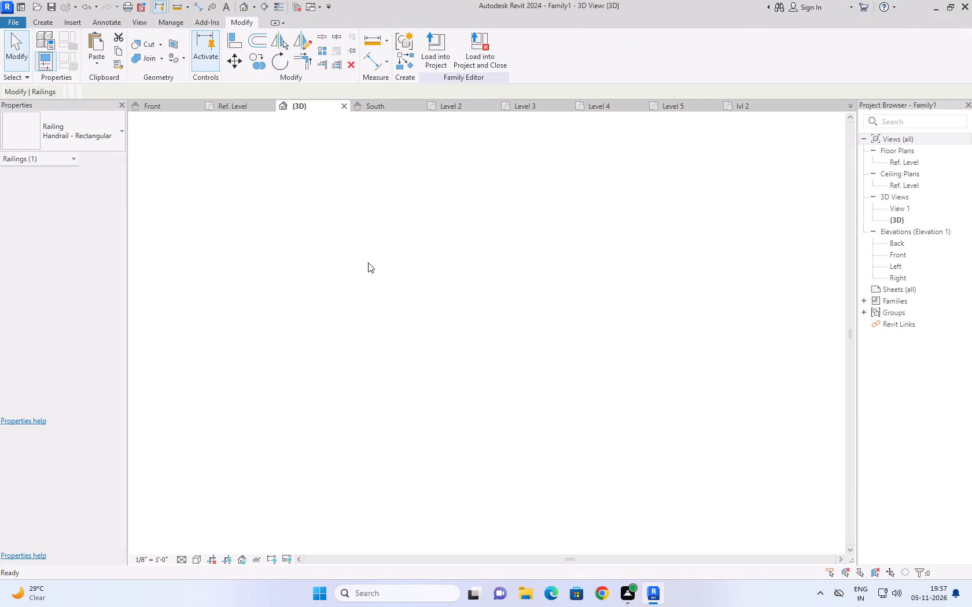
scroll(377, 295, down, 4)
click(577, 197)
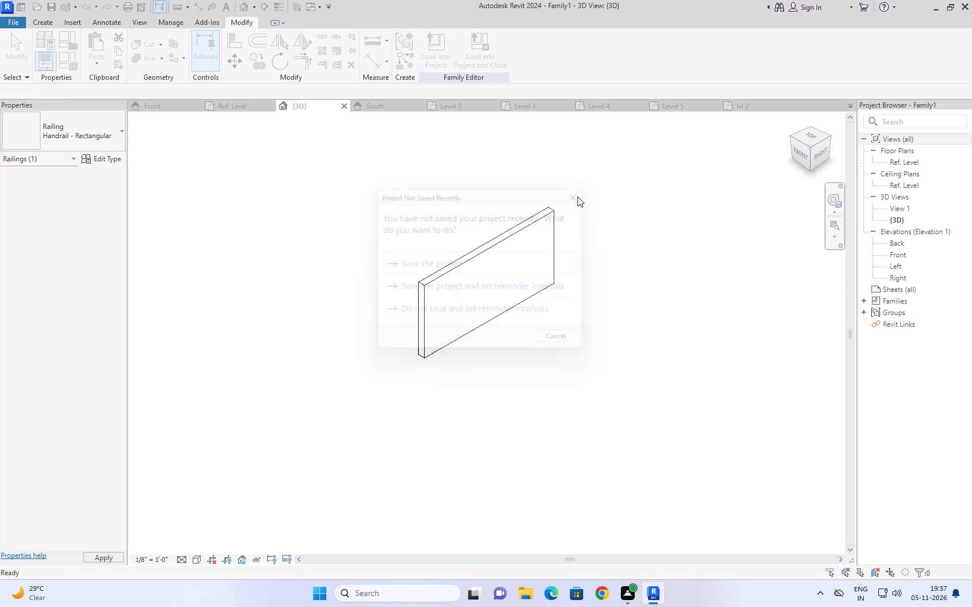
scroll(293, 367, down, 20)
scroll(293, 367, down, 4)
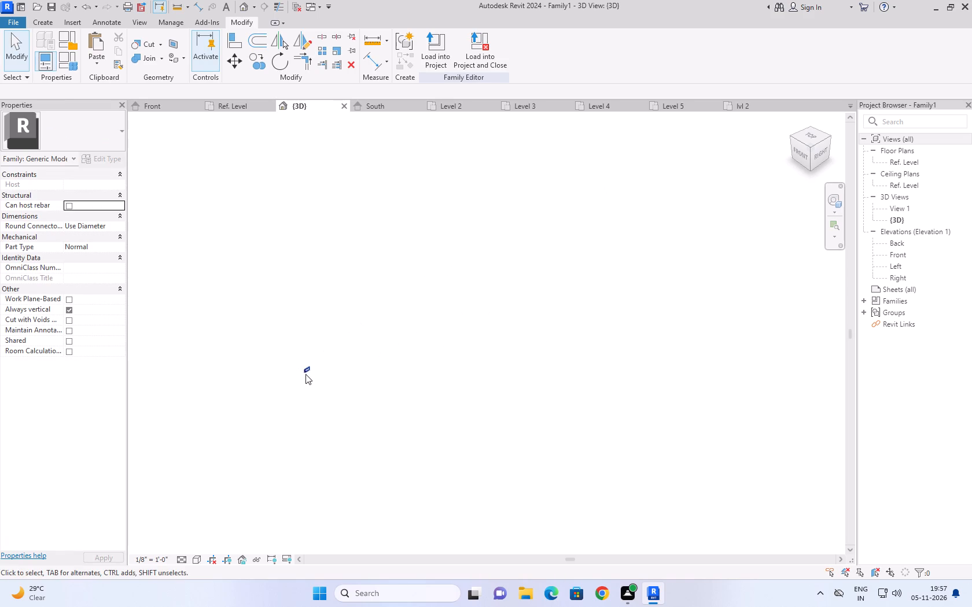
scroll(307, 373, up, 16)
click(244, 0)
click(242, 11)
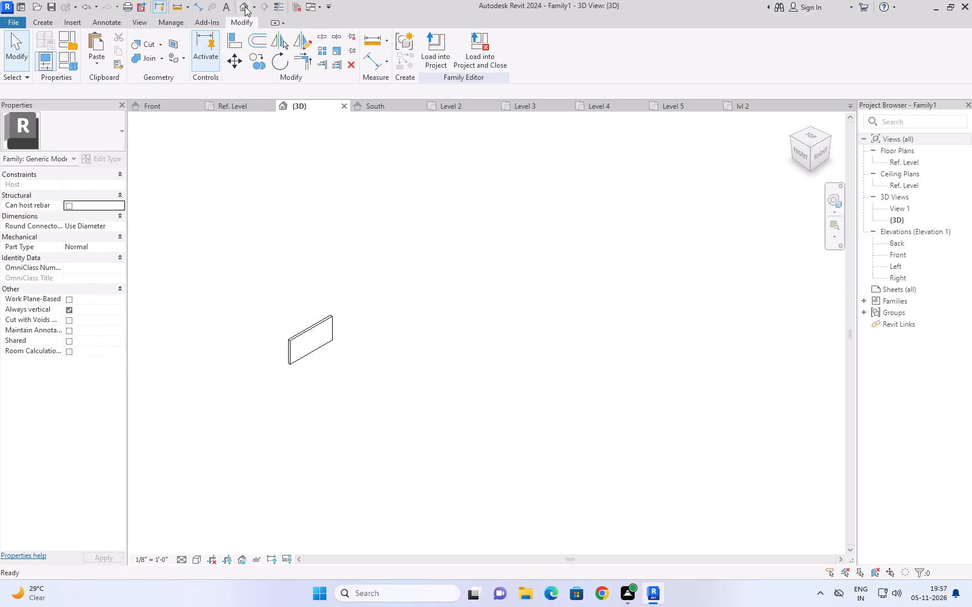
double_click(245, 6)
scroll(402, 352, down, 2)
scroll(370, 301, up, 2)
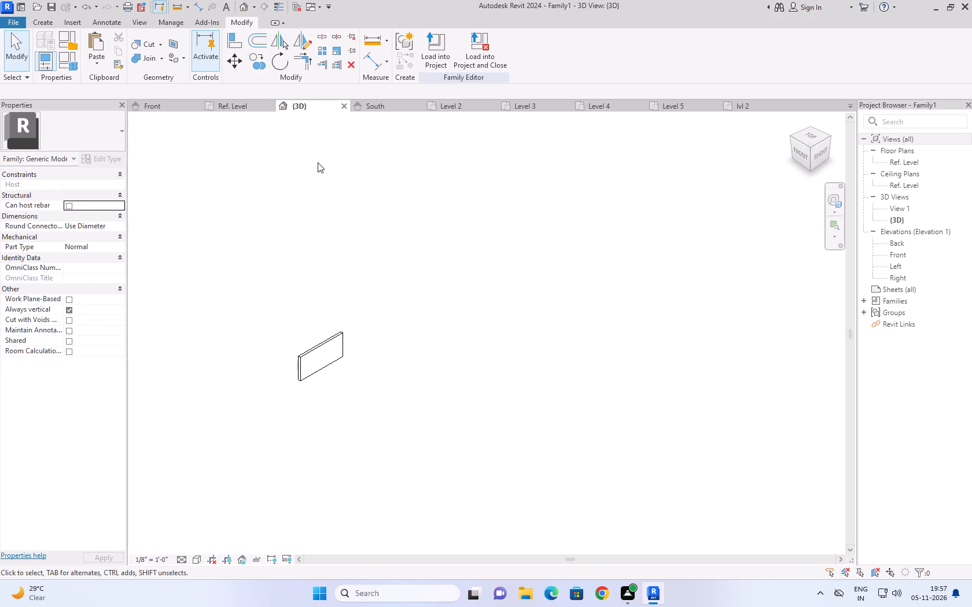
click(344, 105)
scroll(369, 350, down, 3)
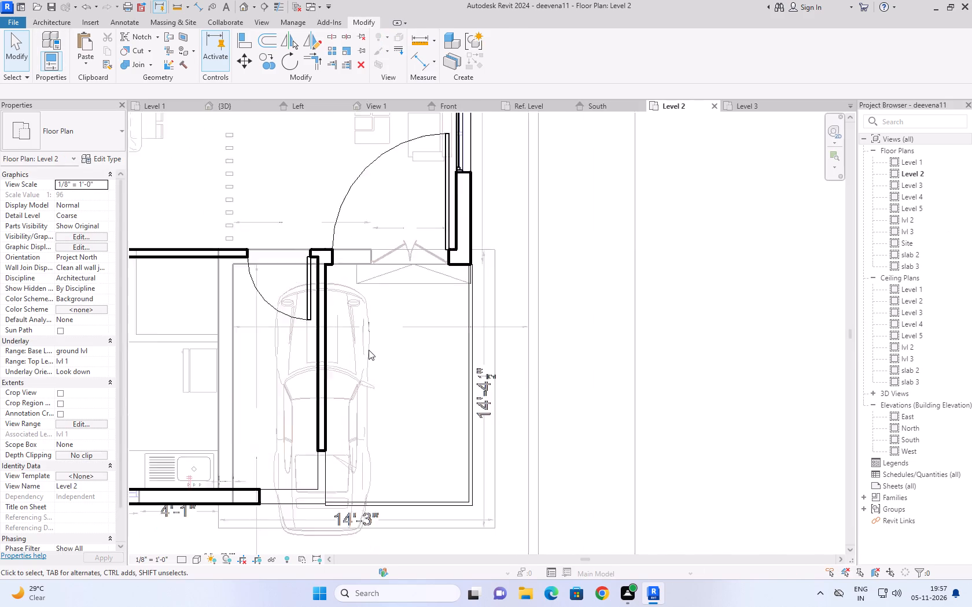
In the 3D view, set the base offset of the first-floor balcony's Handrail - Rectangular railing to 6".
scroll(369, 350, down, 1)
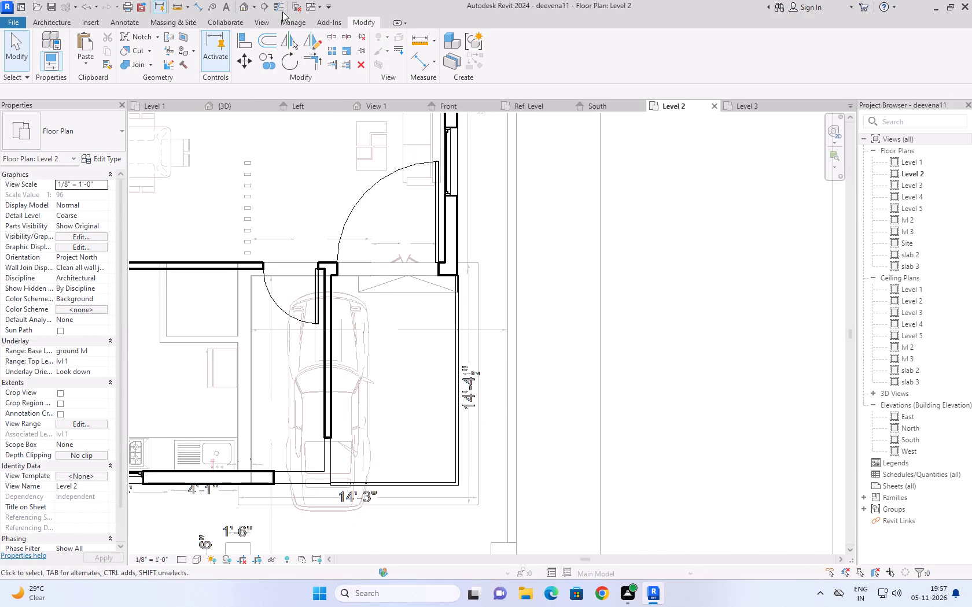
click(243, 3)
scroll(274, 291, down, 2)
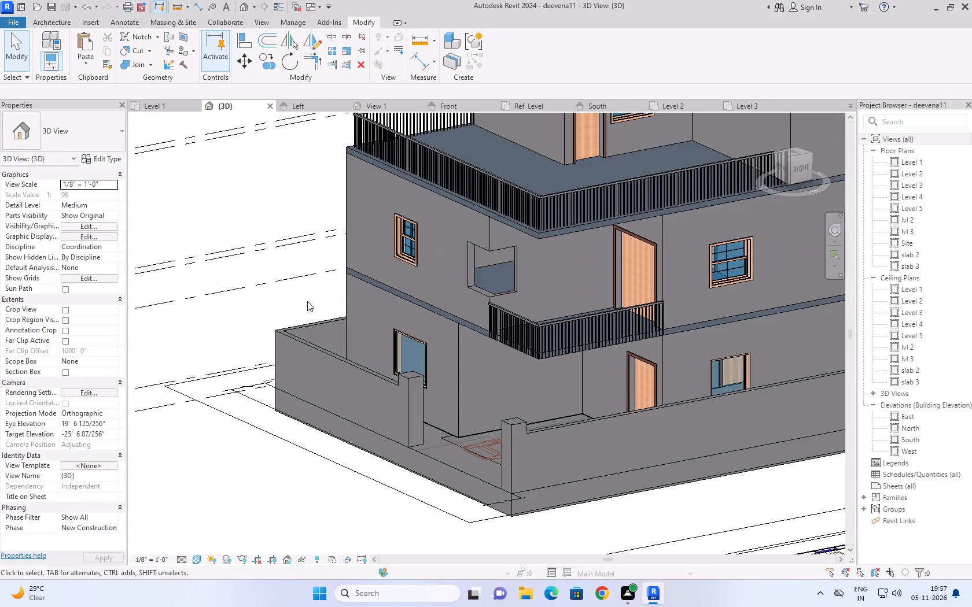
scroll(307, 301, down, 3)
scroll(376, 329, up, 3)
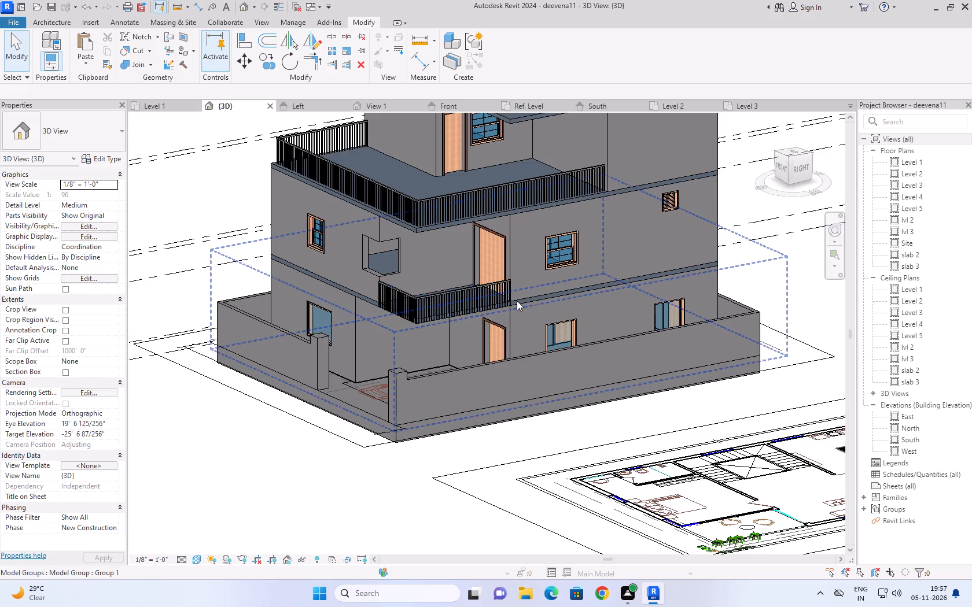
scroll(413, 307, up, 11)
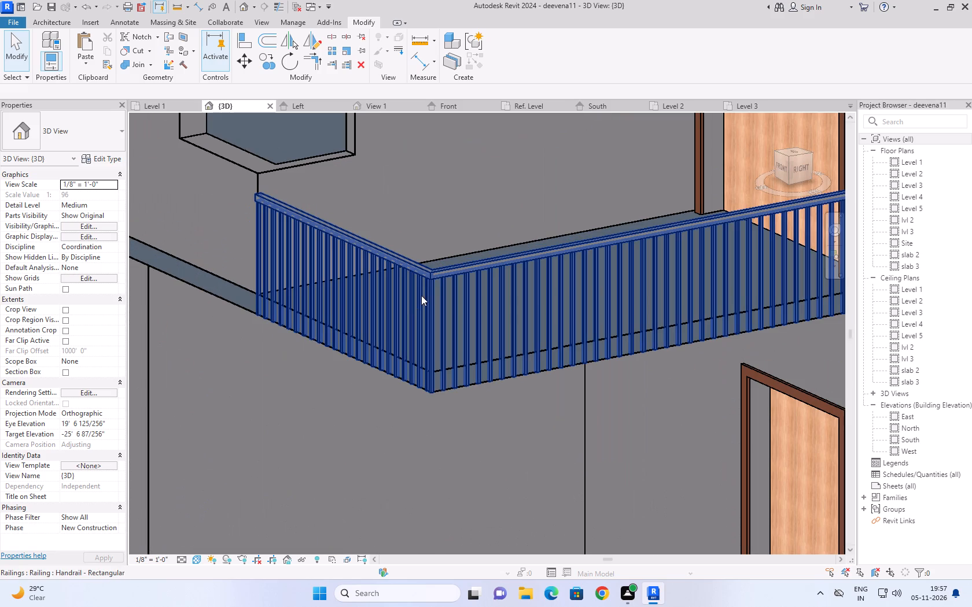
click(439, 275)
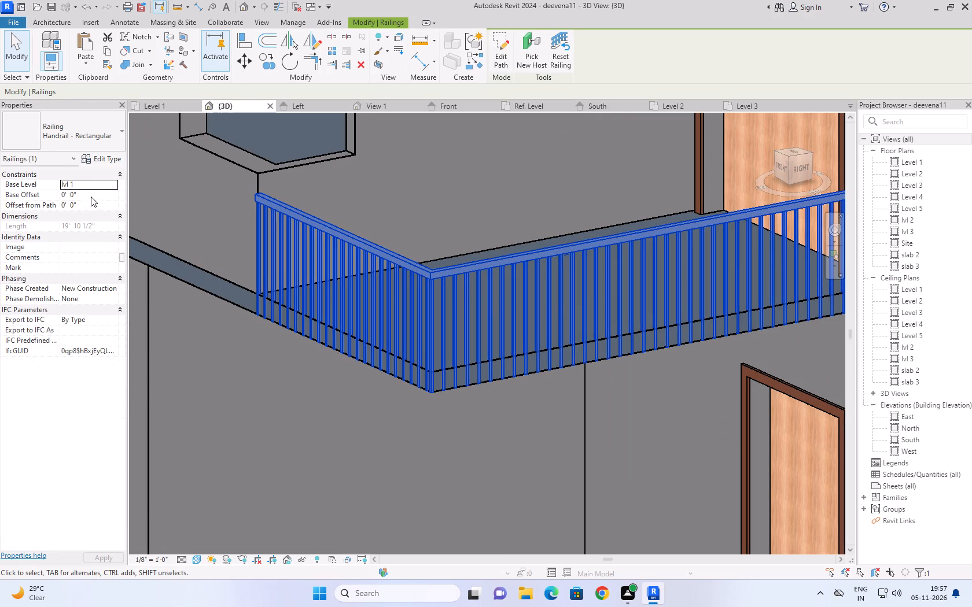
click(91, 197)
text(6")
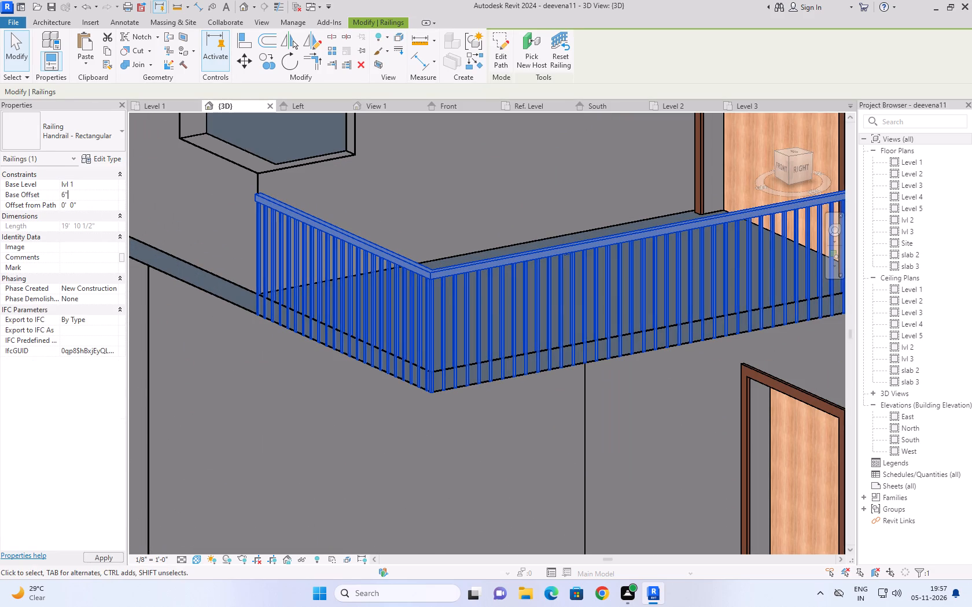
key(Return)
Set the balcony railing's offset from path to 6" and deselect it to check its position on the slab.
click(84, 206)
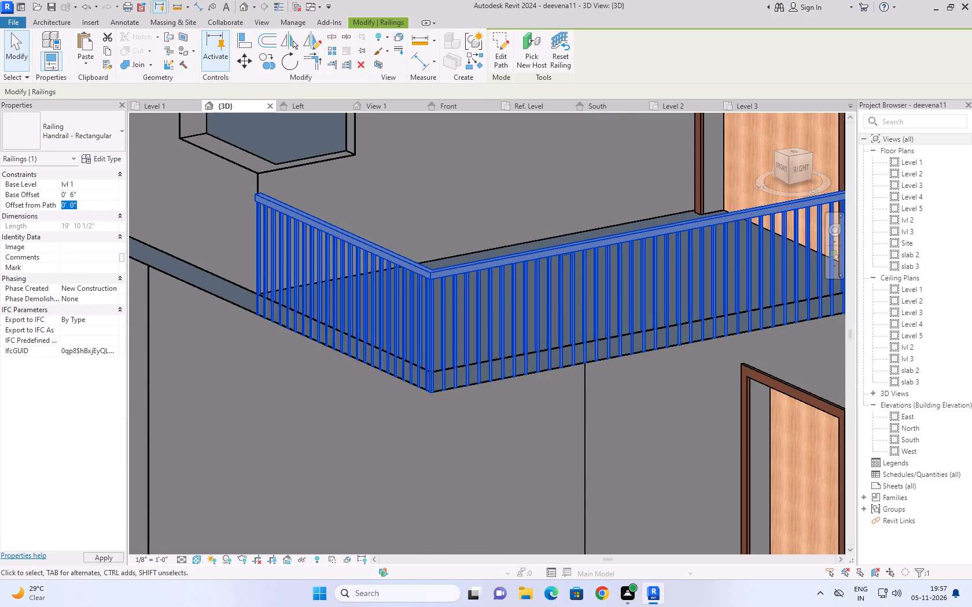
text(6")
key(Return)
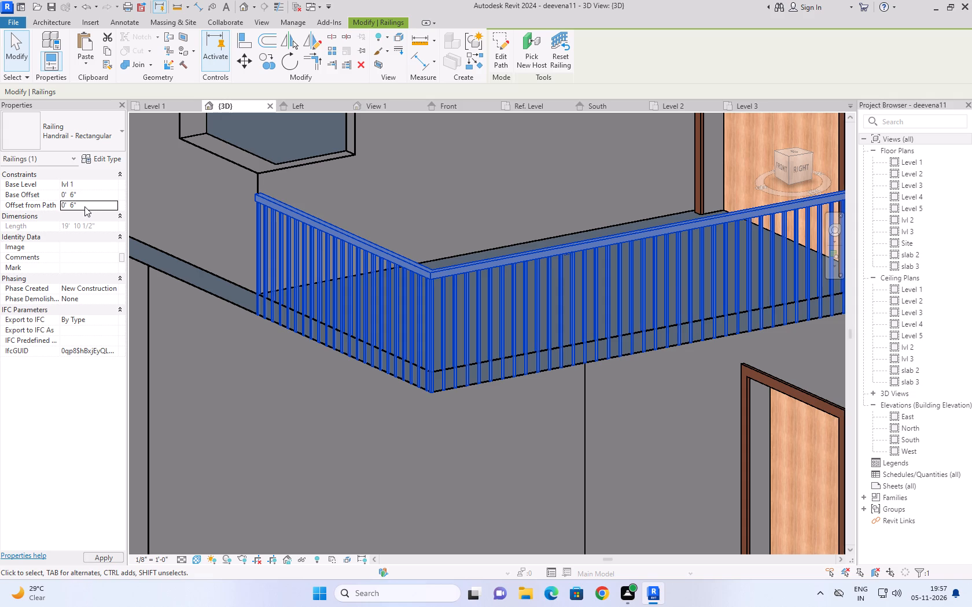
scroll(190, 240, down, 4)
scroll(309, 295, down, 7)
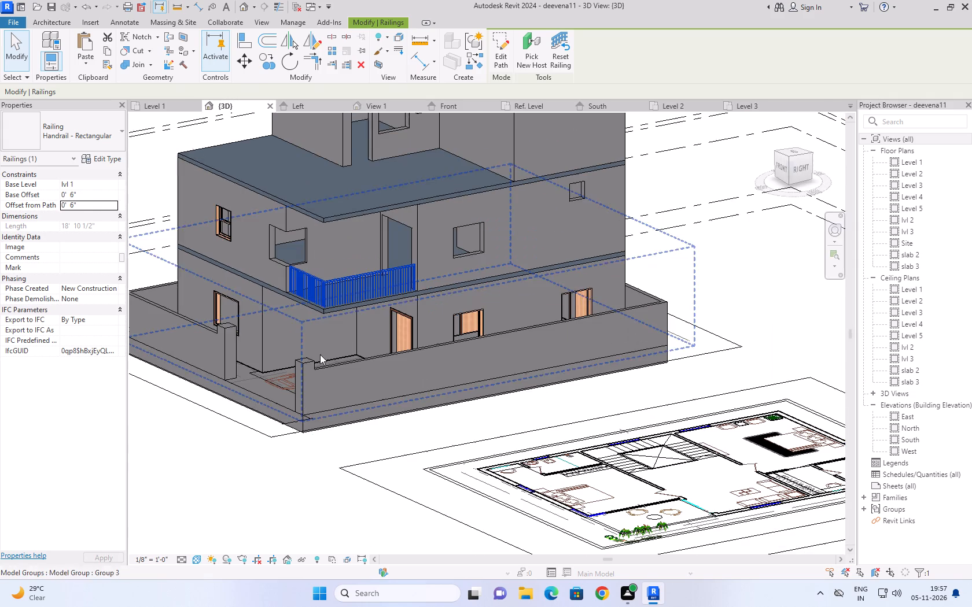
click(223, 509)
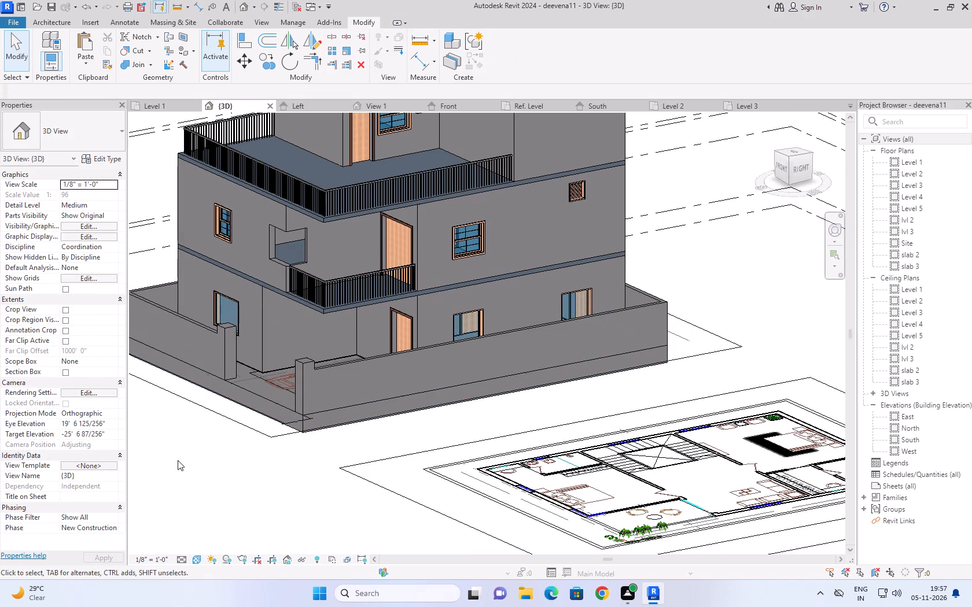
middle_drag(178, 460, 260, 487)
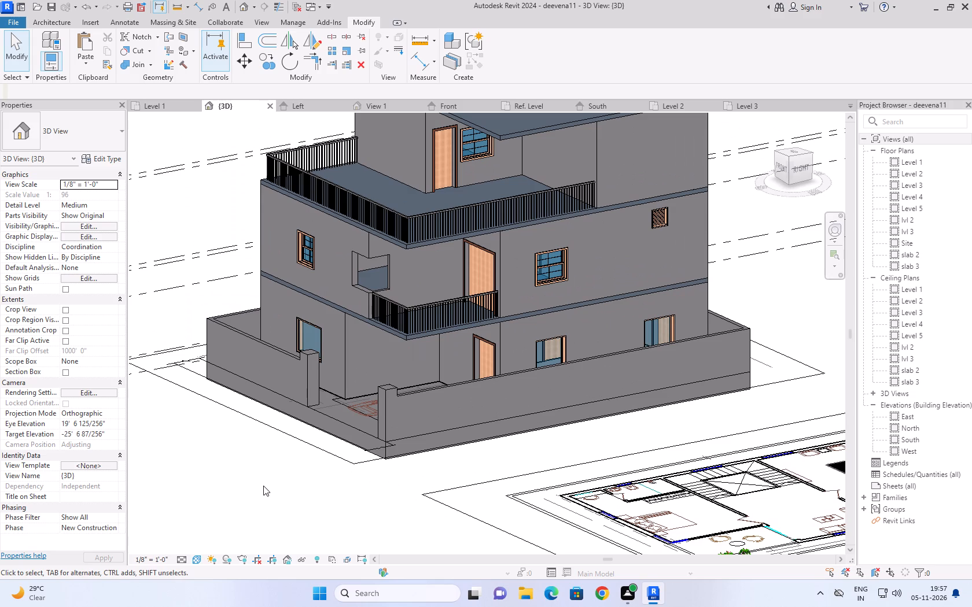
scroll(264, 486, down, 2)
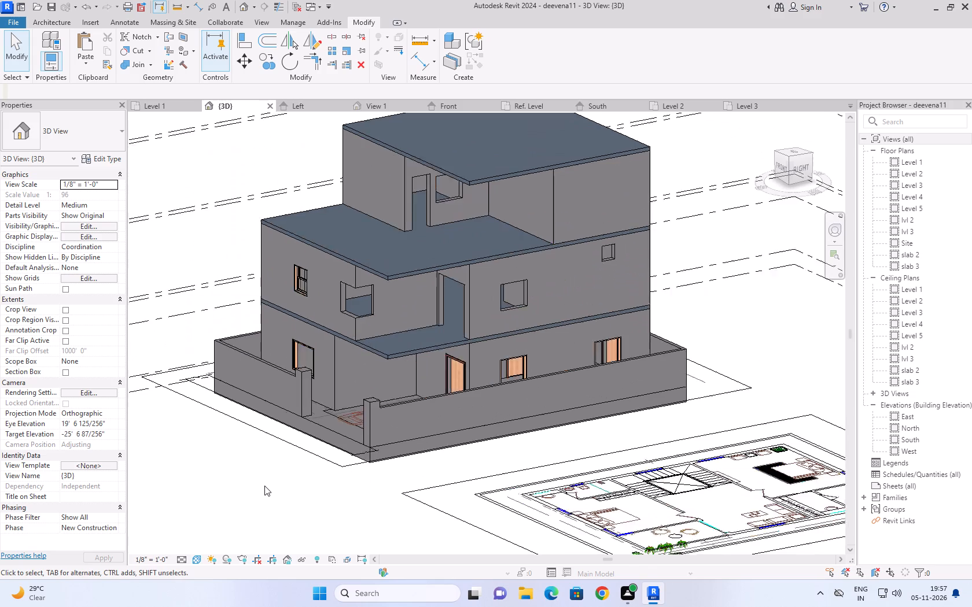
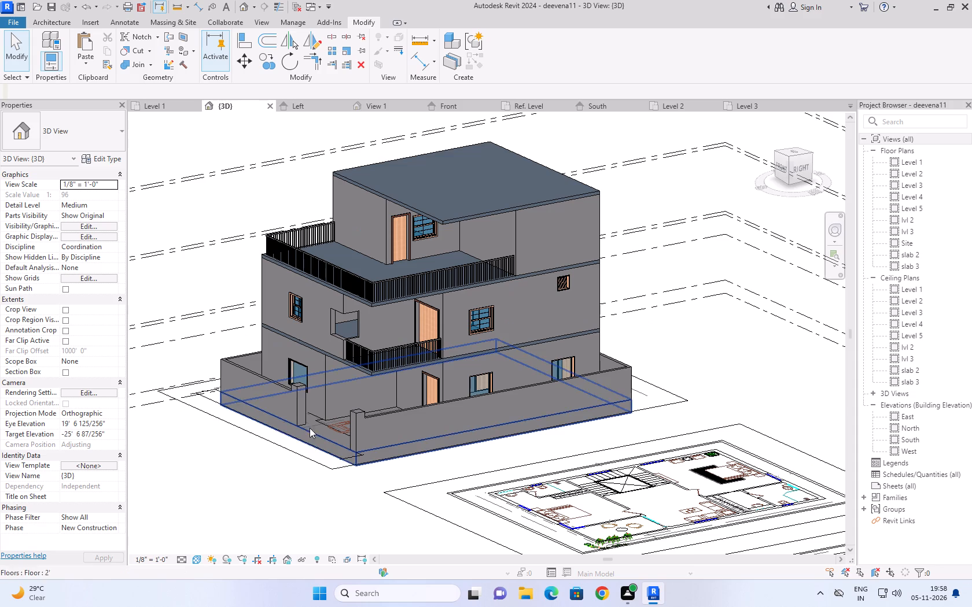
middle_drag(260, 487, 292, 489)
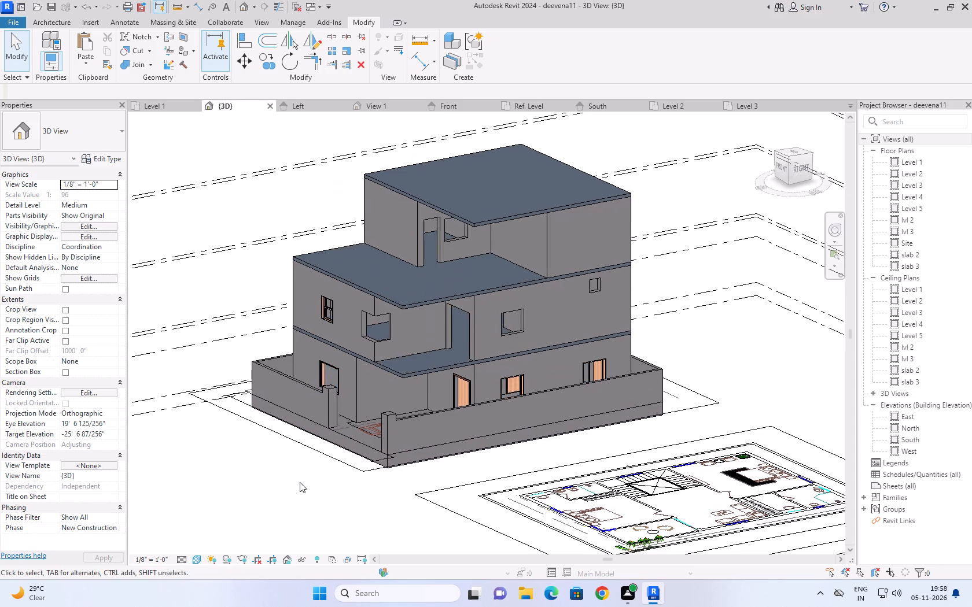
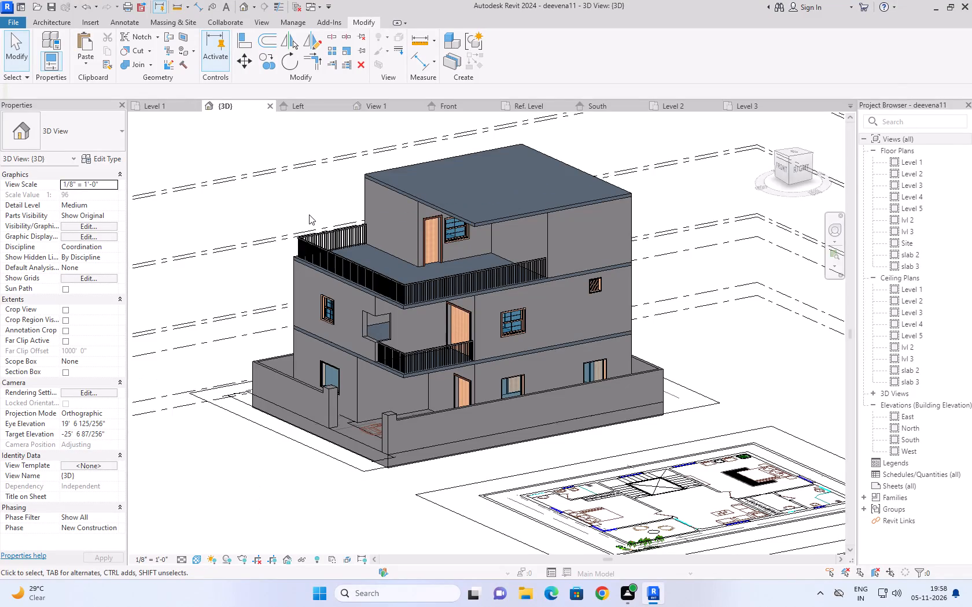
Inspect the upper terrace handrail in the 3D view, checking its path along the slab edge and its constraint properties.
scroll(304, 201, up, 3)
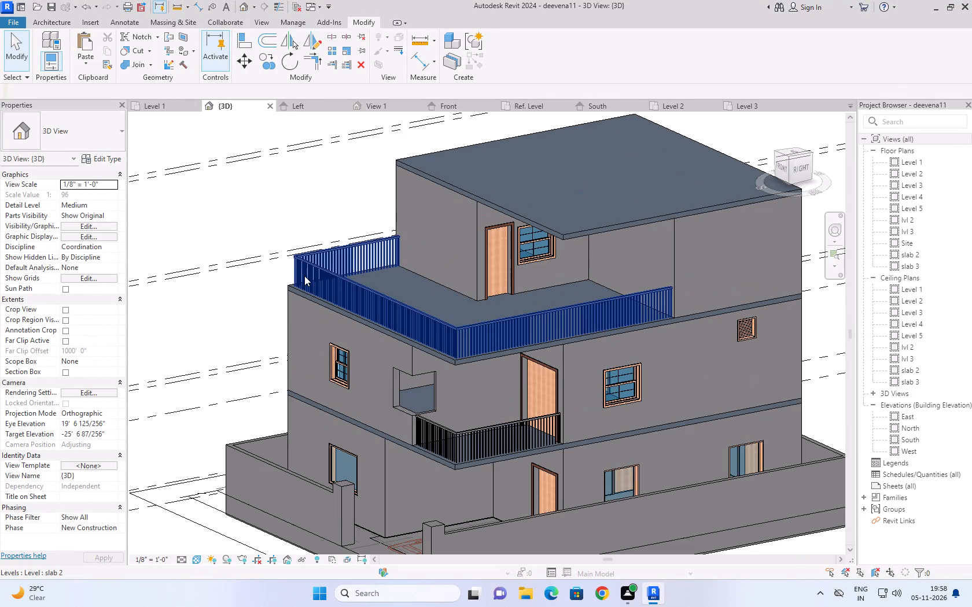
click(304, 276)
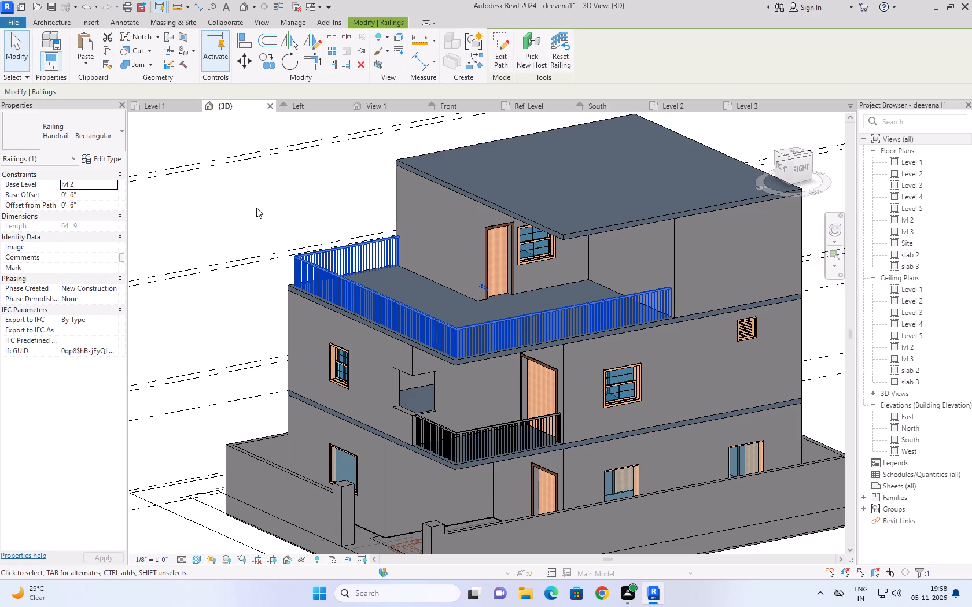
click(256, 208)
scroll(304, 189, up, 1)
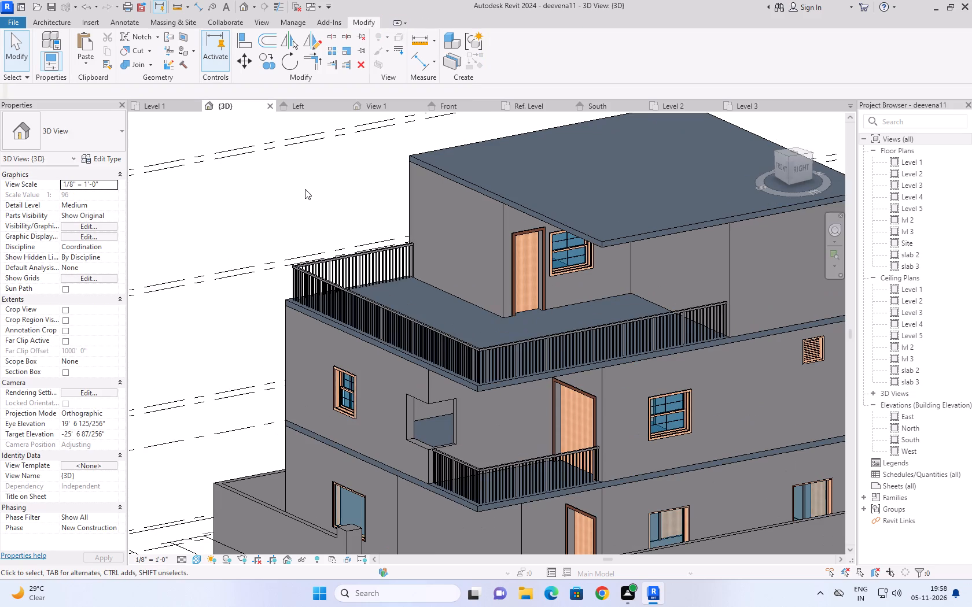
click(321, 275)
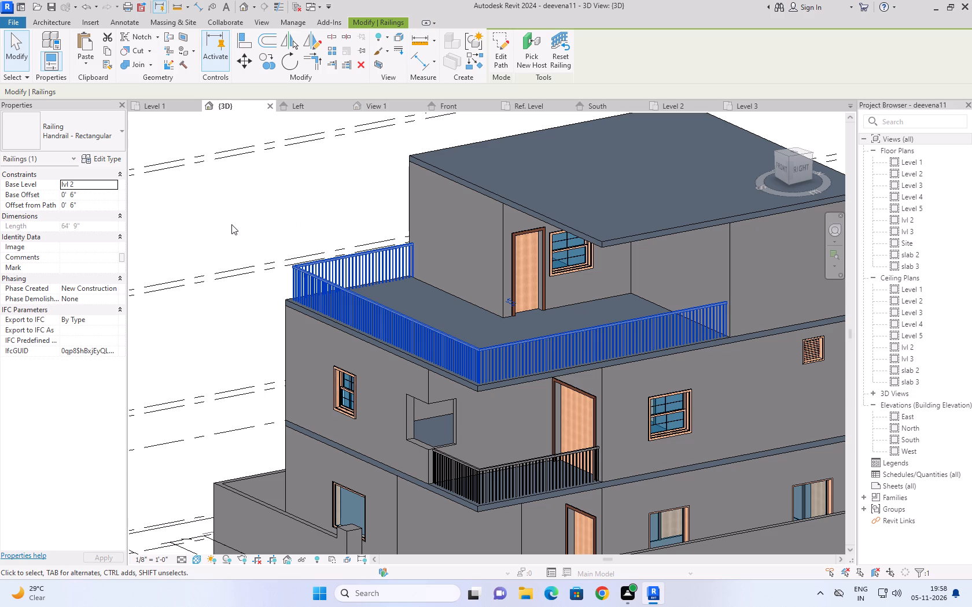
scroll(281, 198, up, 1)
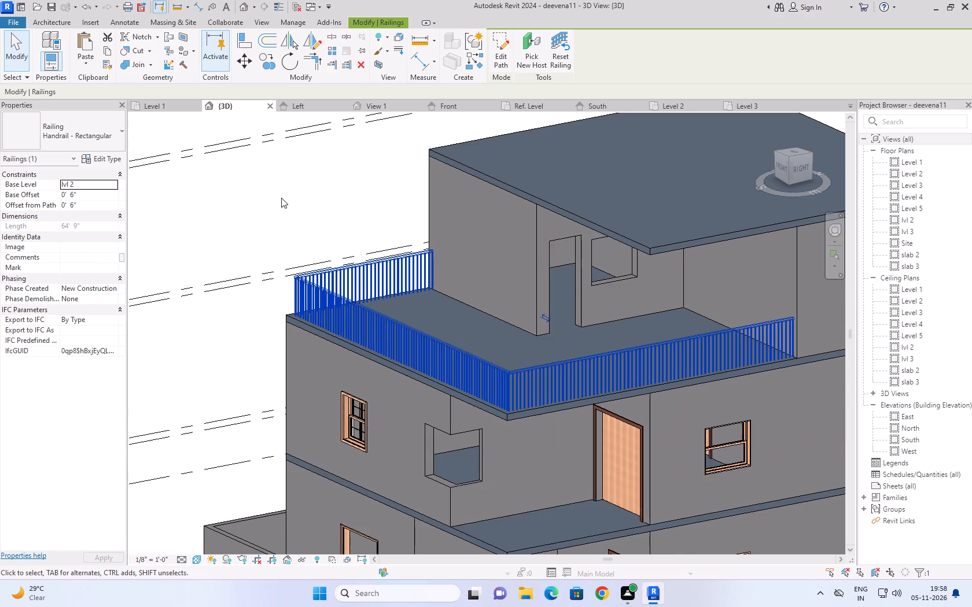
scroll(281, 198, down, 1)
click(281, 198)
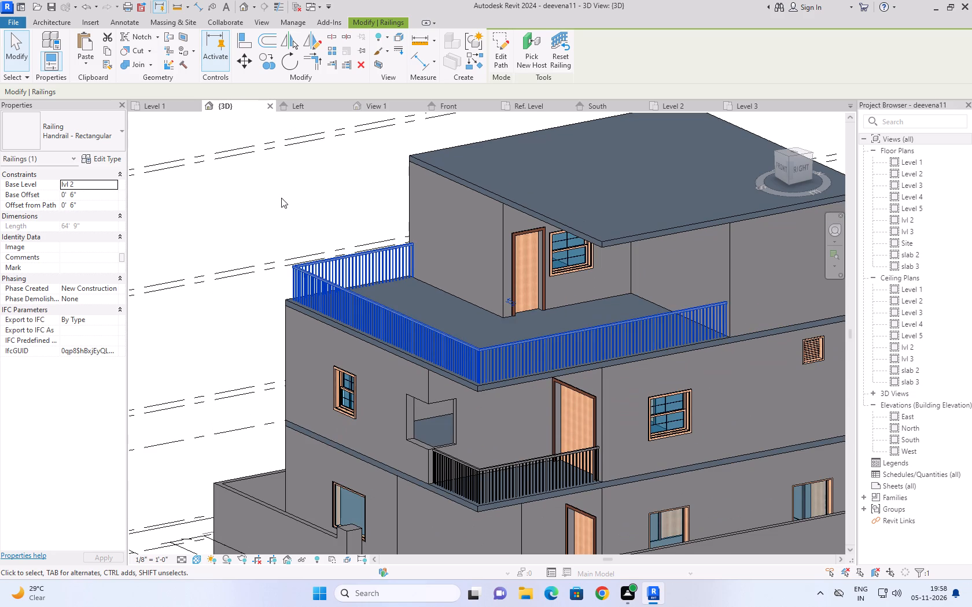
click(300, 273)
click(240, 186)
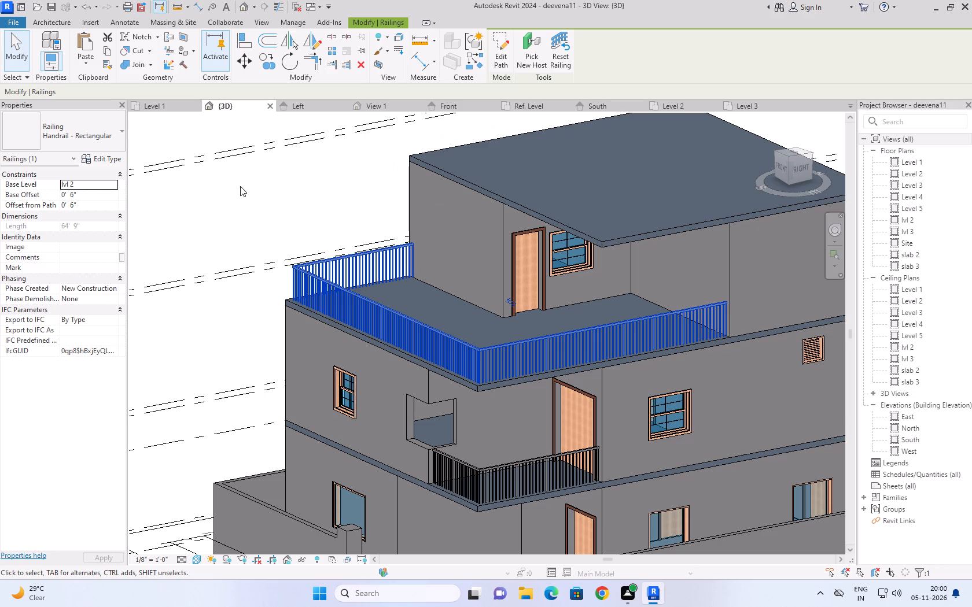
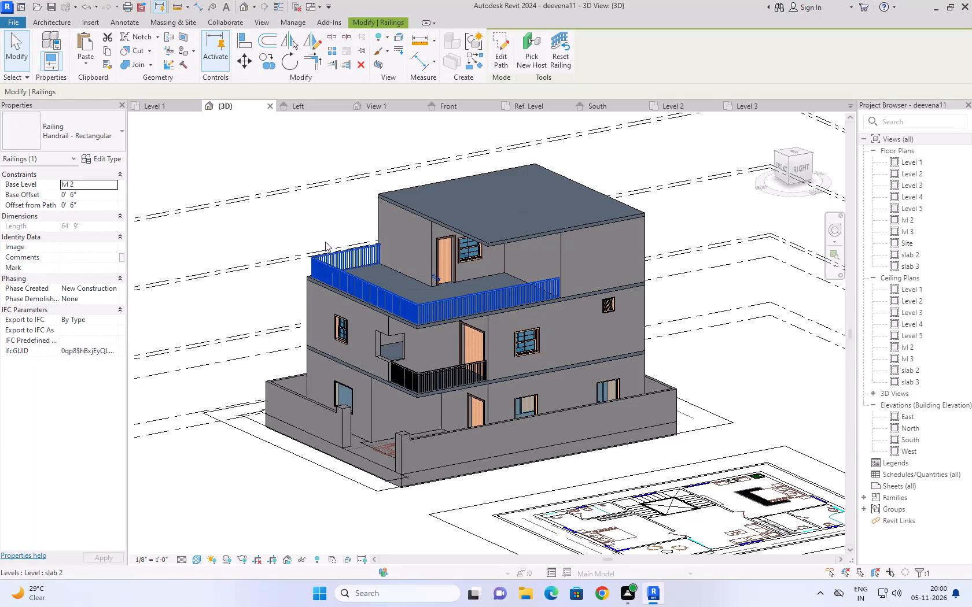
Compare the base level and offset properties of the first-floor balcony handrail with those of the upper terrace handrail in 3D.
middle_drag(326, 212, 369, 238)
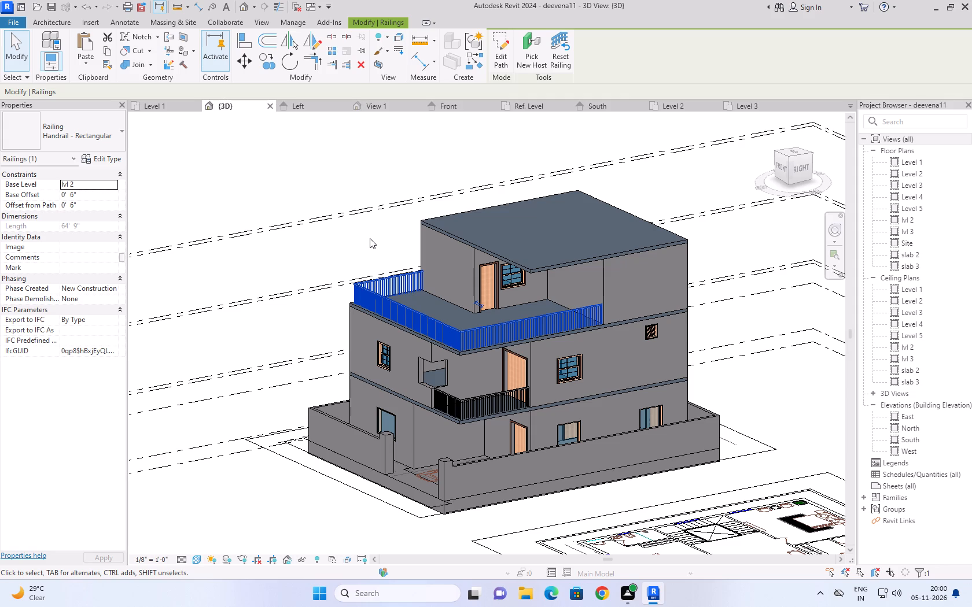
click(456, 401)
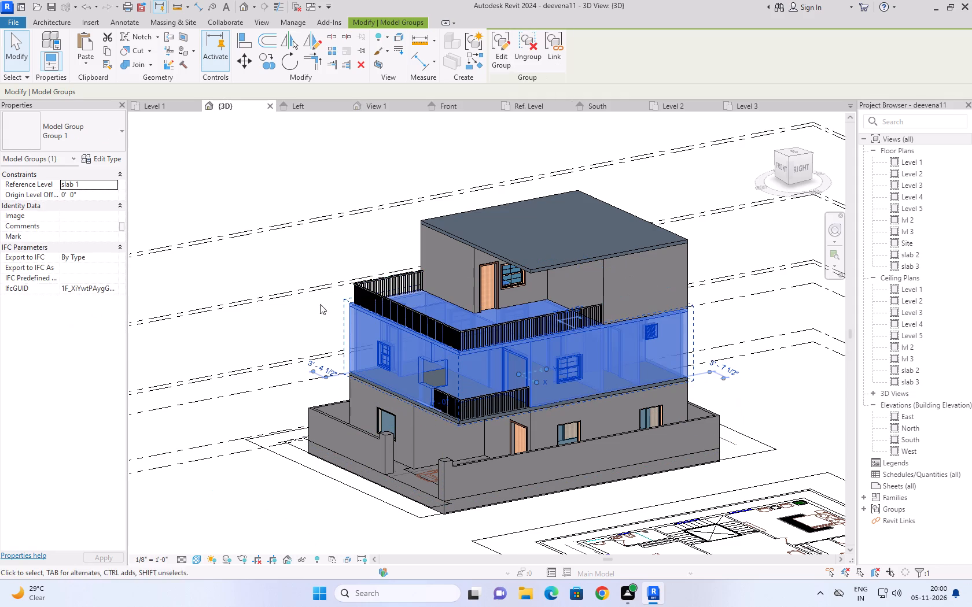
click(294, 308)
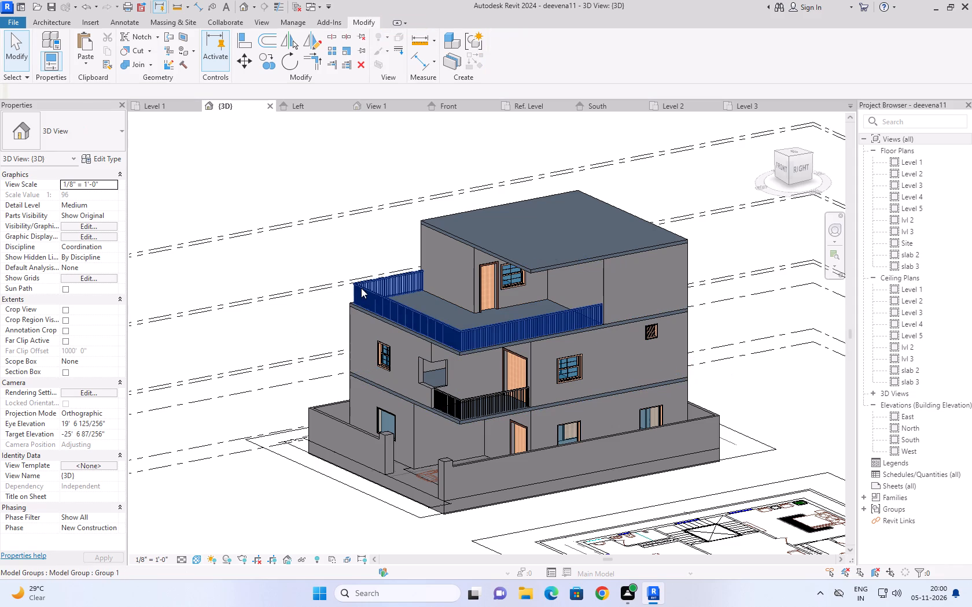
click(361, 288)
click(747, 395)
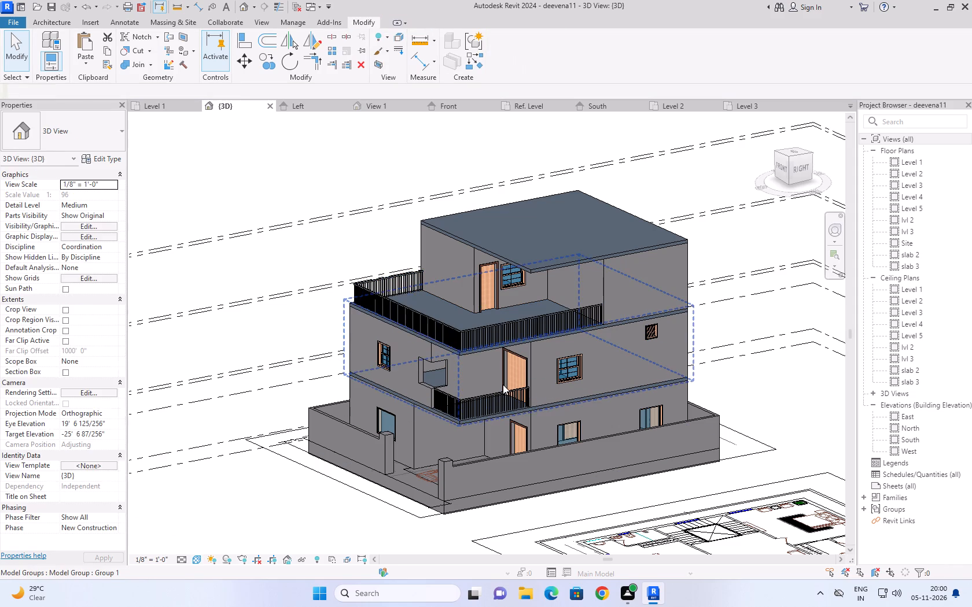
scroll(503, 384, up, 3)
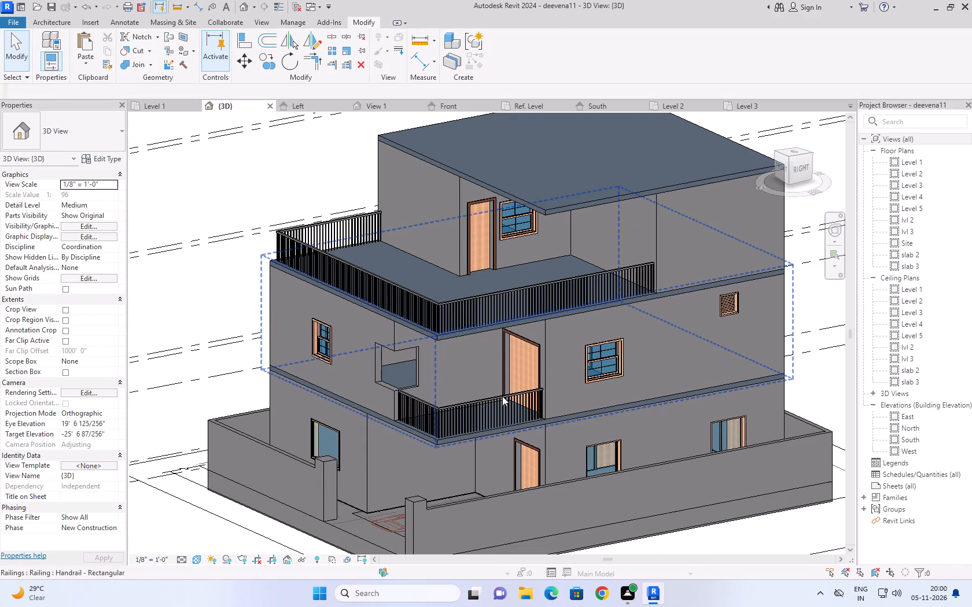
click(495, 396)
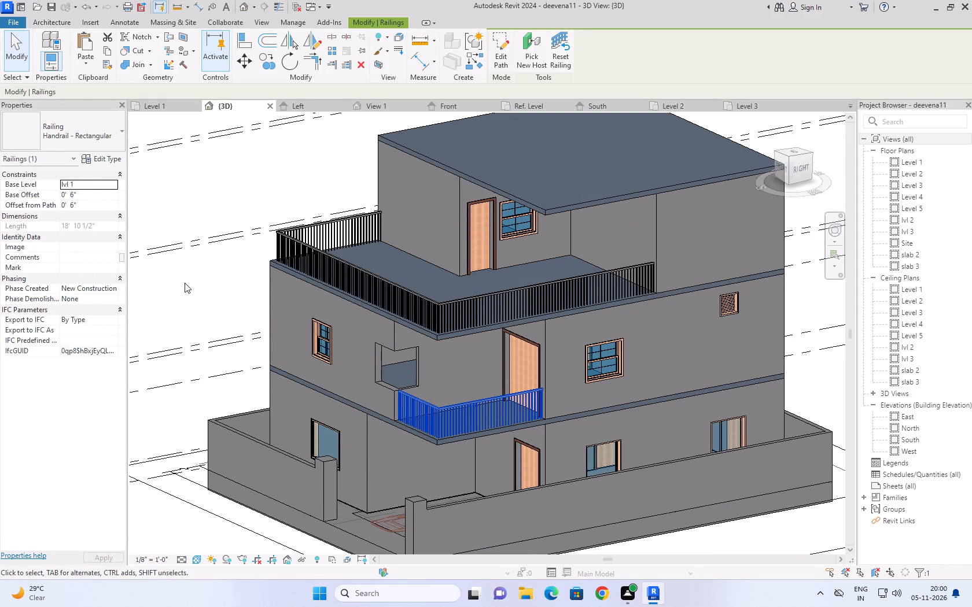
click(185, 283)
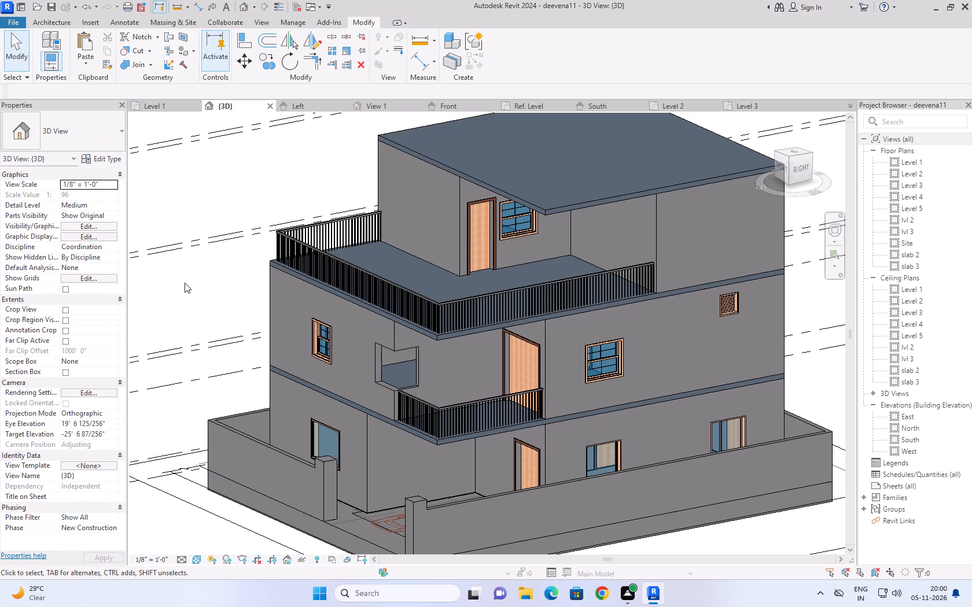
click(288, 236)
scroll(216, 291, down, 2)
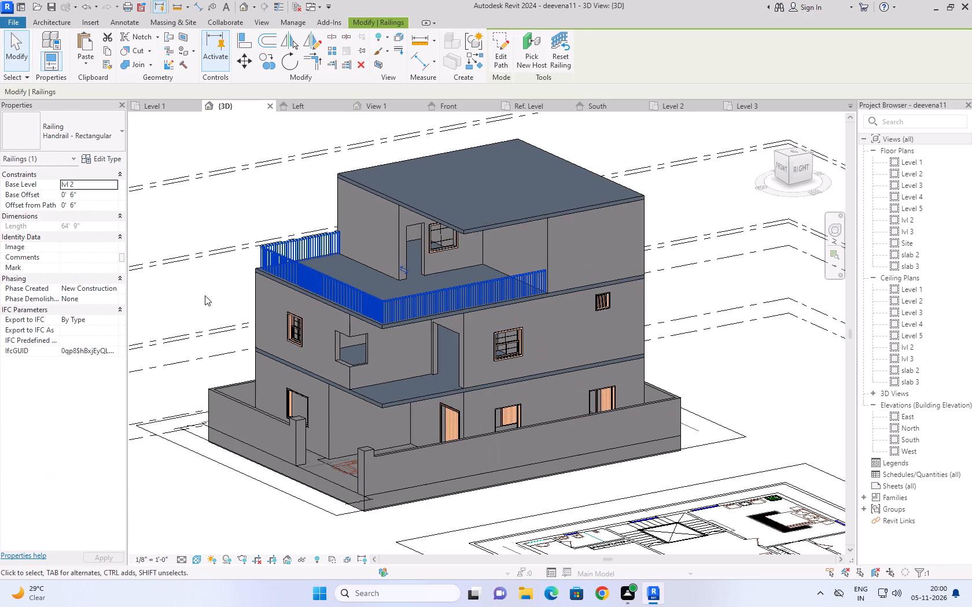
middle_drag(204, 295, 301, 273)
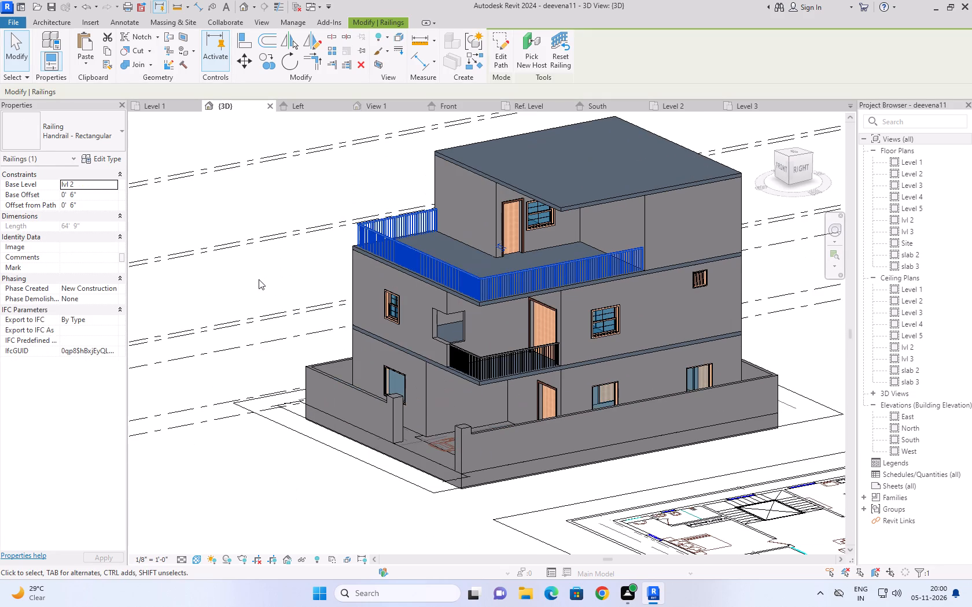
click(259, 279)
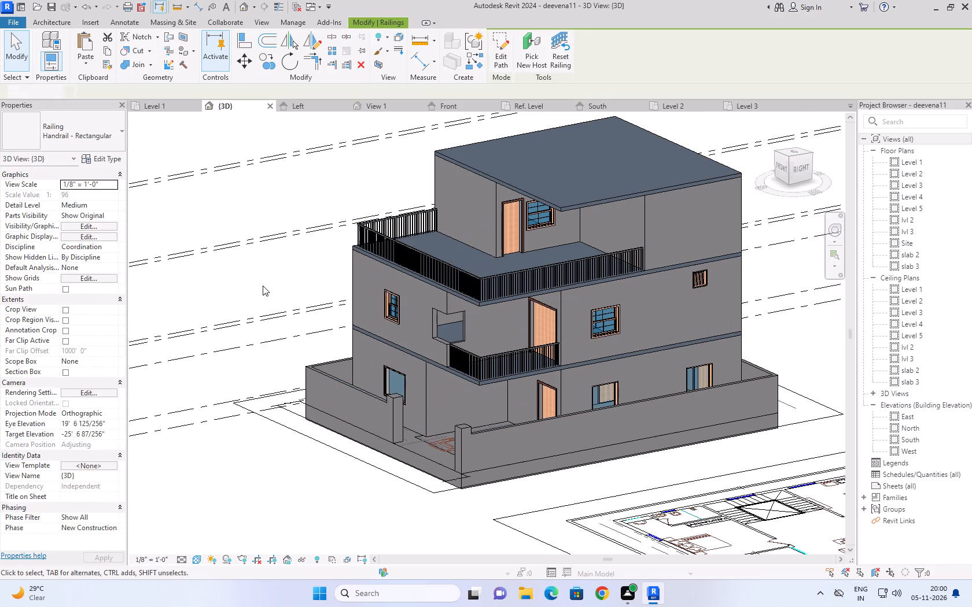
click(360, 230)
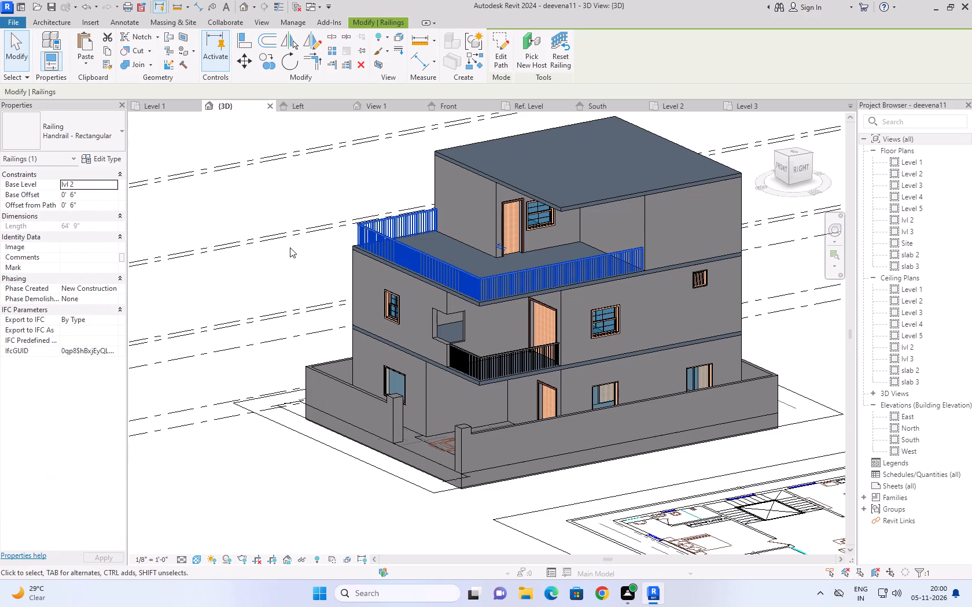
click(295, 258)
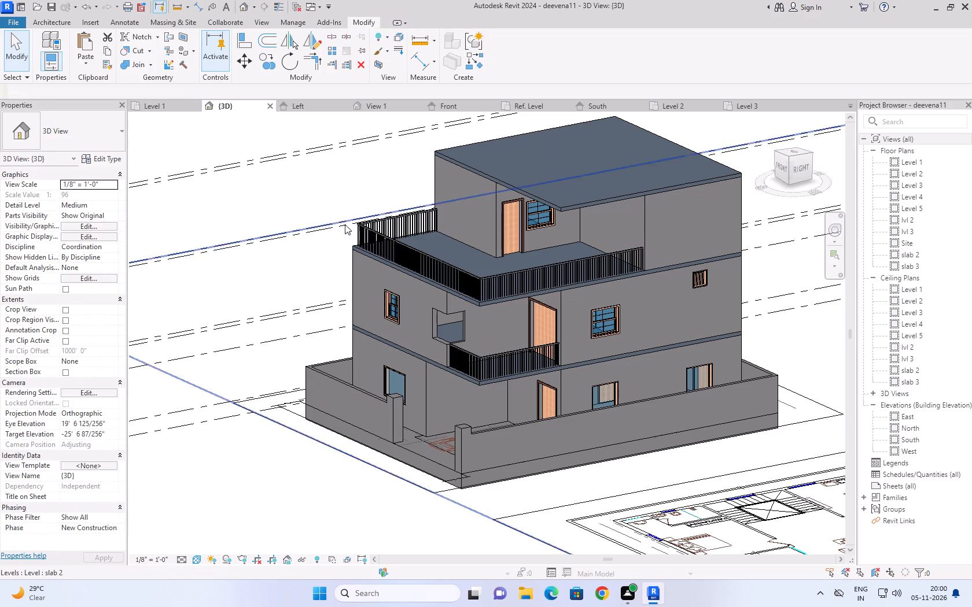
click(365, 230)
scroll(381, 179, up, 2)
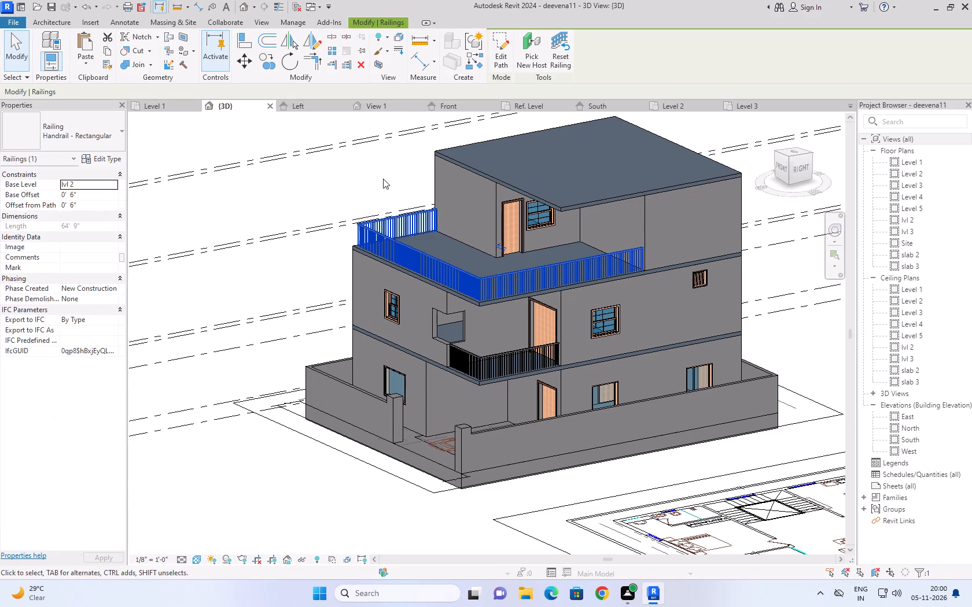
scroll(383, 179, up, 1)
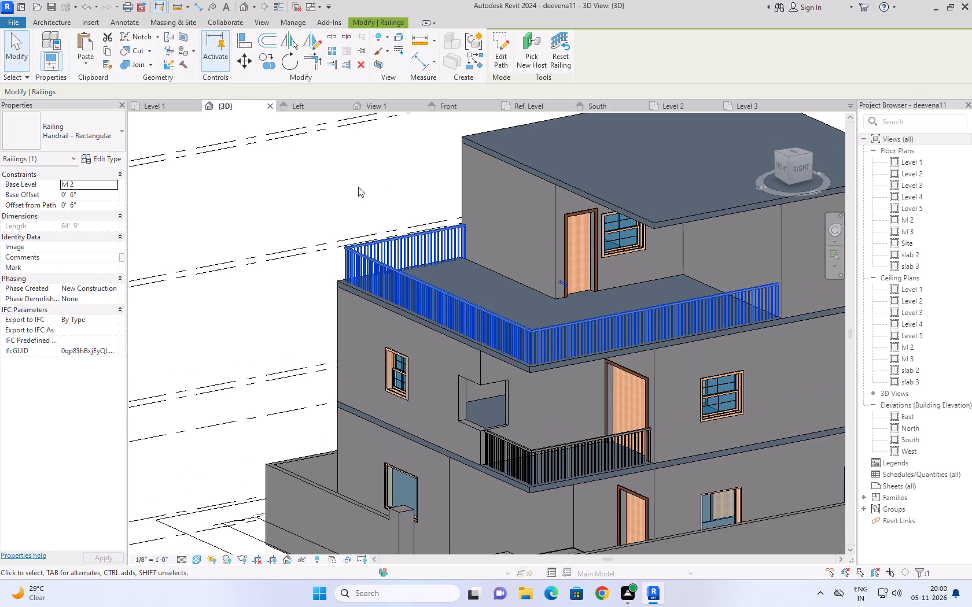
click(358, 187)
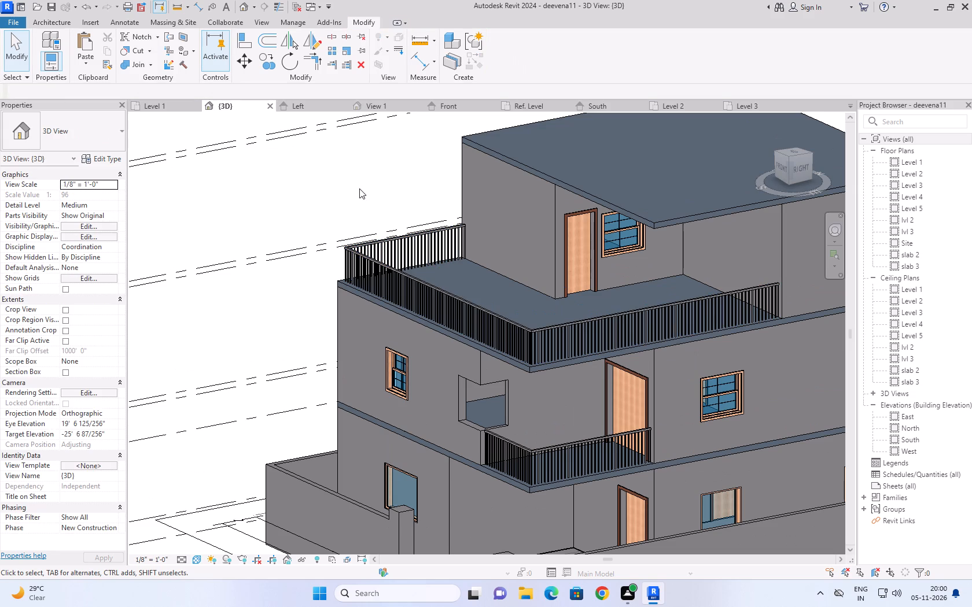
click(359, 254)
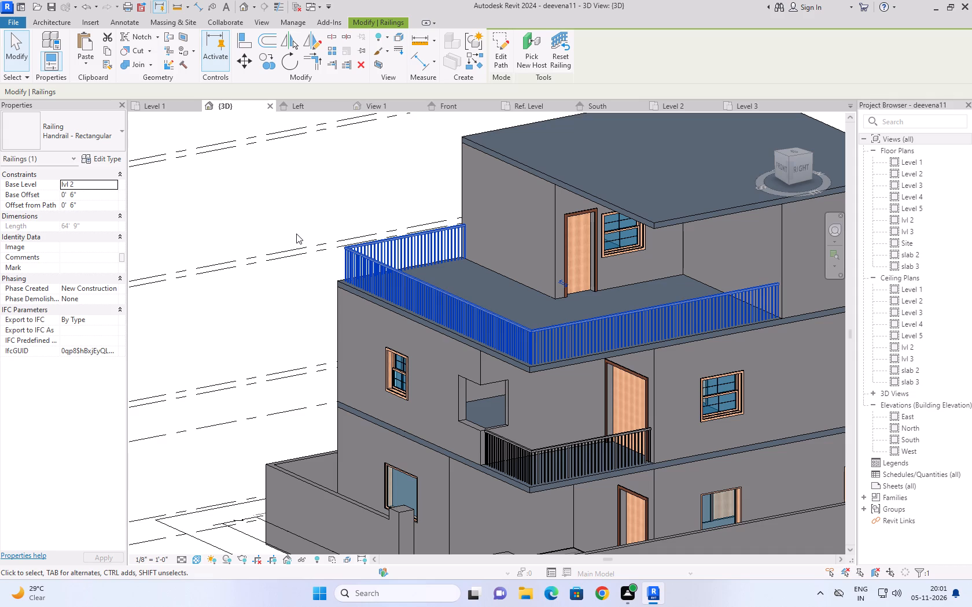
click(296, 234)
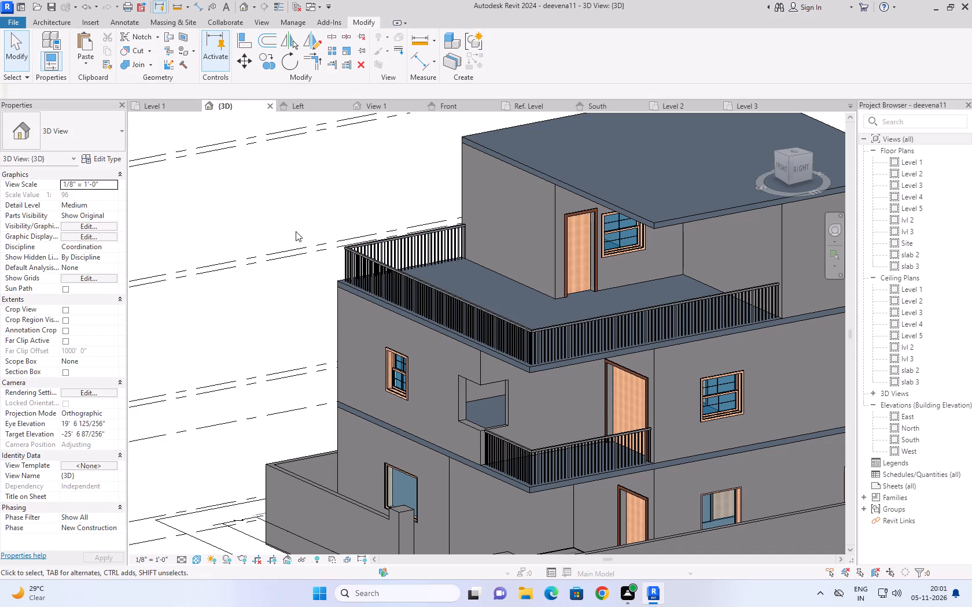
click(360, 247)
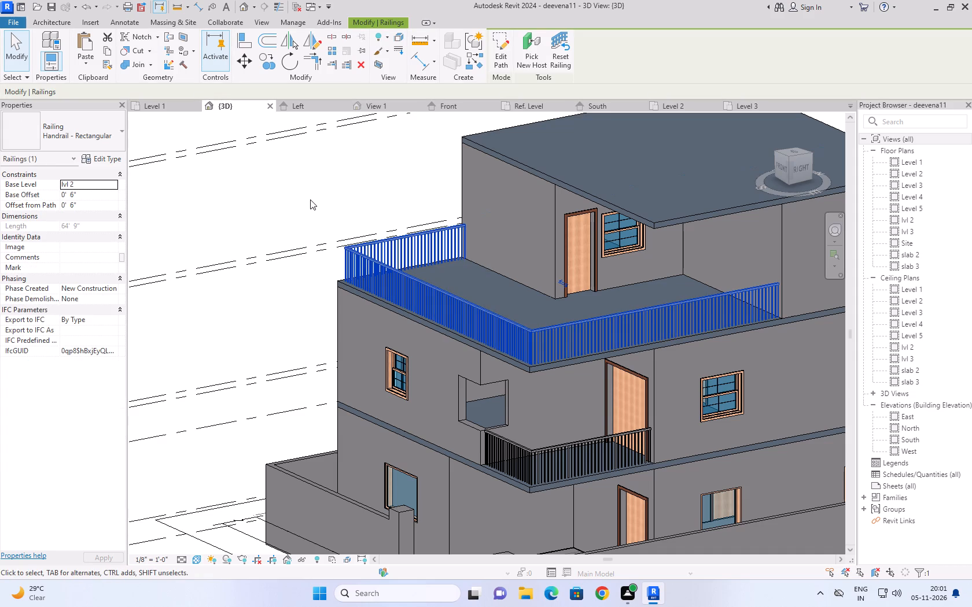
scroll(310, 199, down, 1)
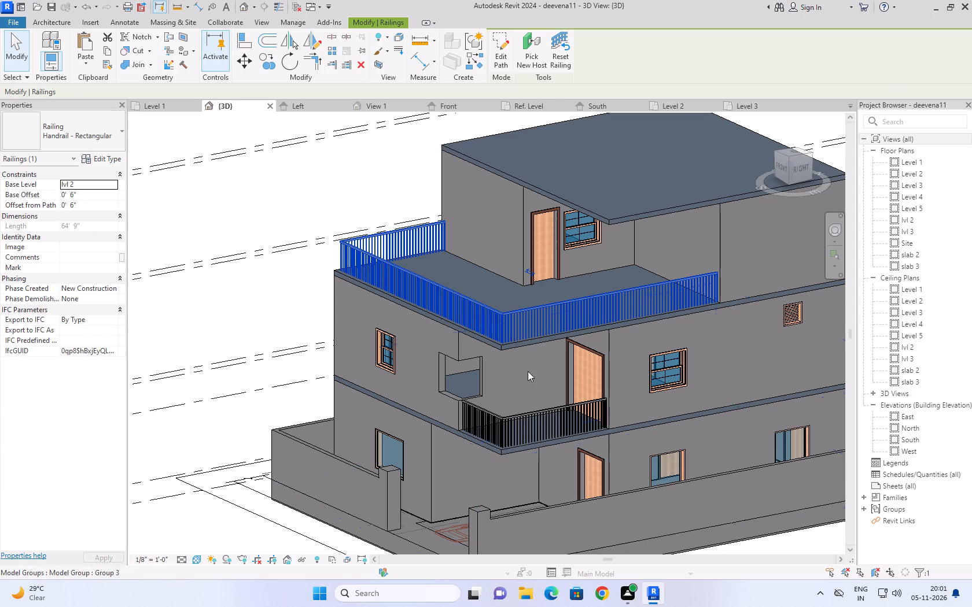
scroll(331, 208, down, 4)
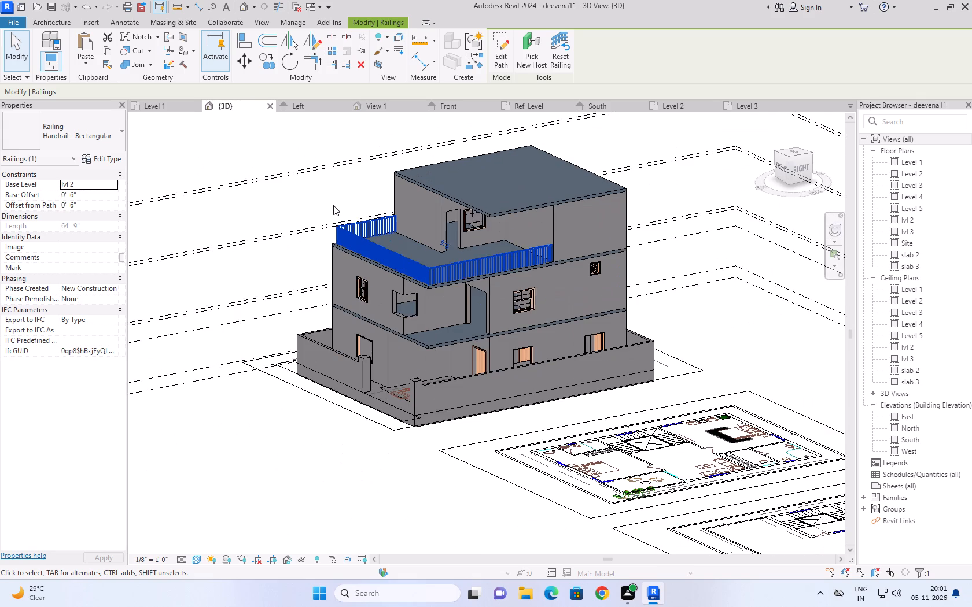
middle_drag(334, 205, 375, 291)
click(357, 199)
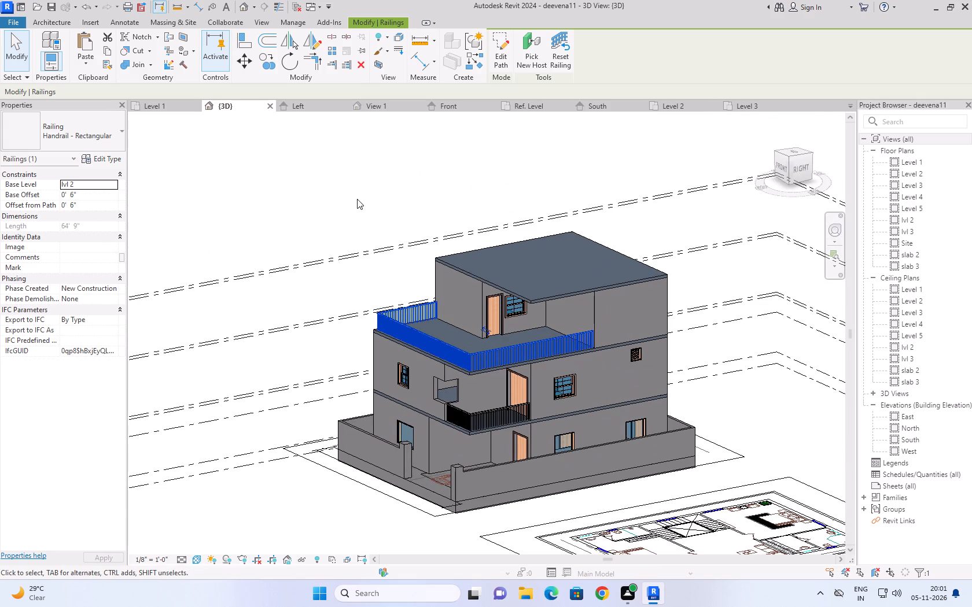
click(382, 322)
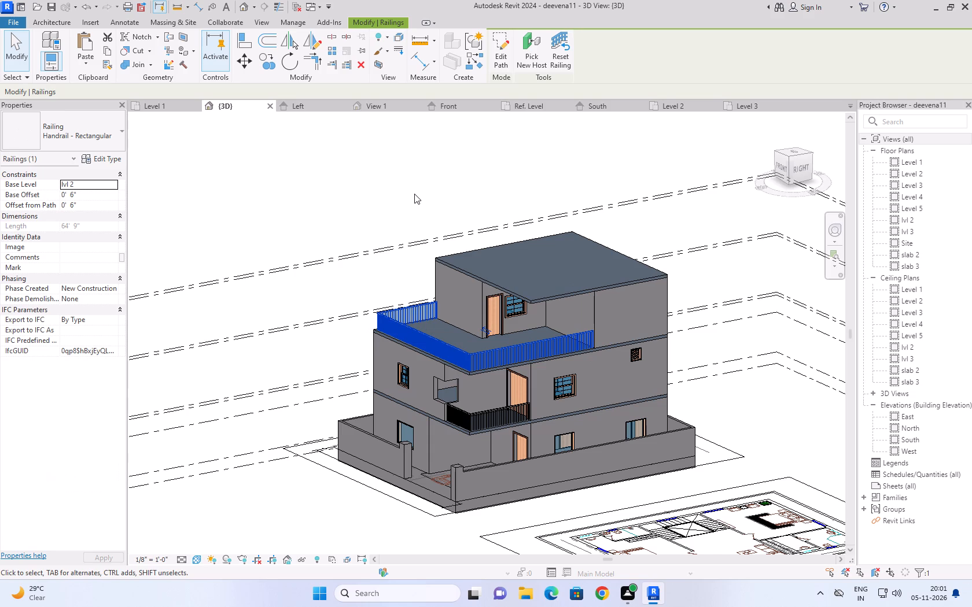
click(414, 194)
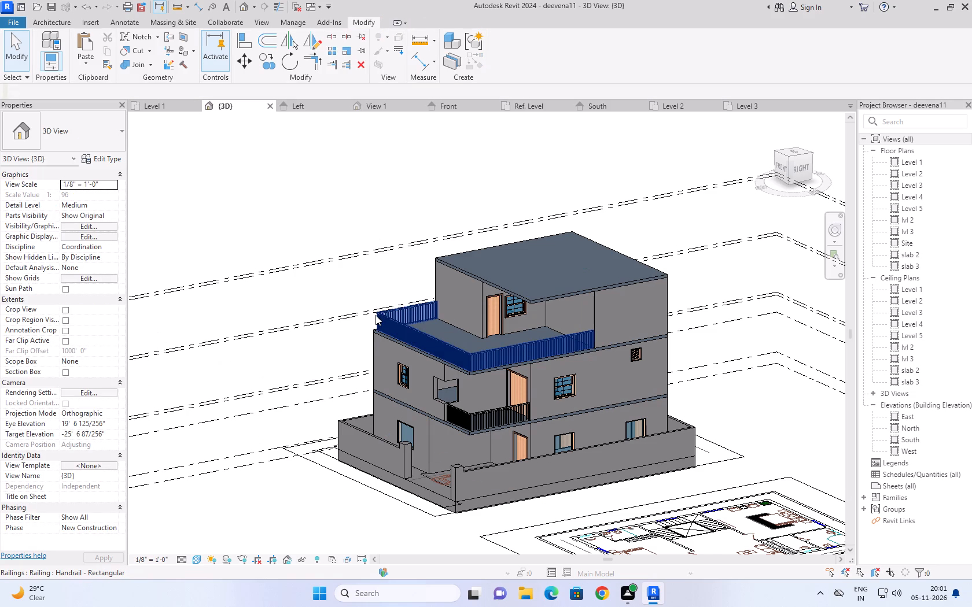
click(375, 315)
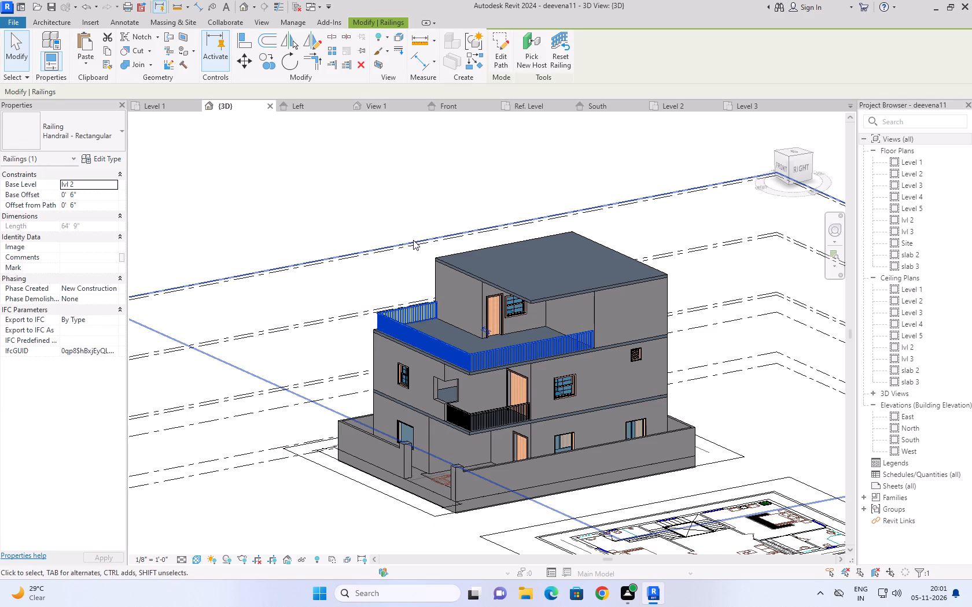
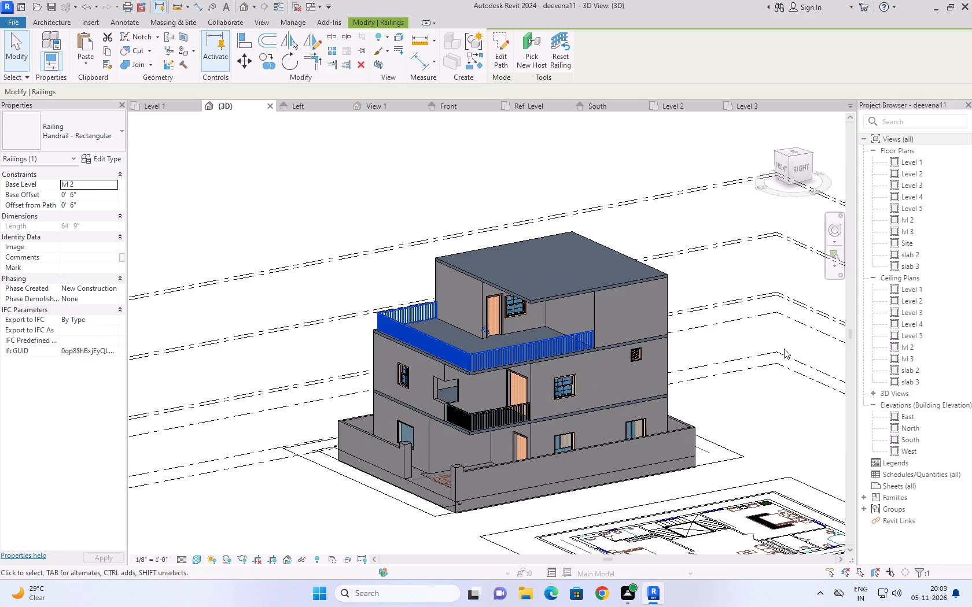
Duplicate the upper terrace handrail's Handrail - Rectangular type under the name "handrail 1".
click(489, 168)
scroll(362, 173, down, 1)
scroll(452, 199, up, 2)
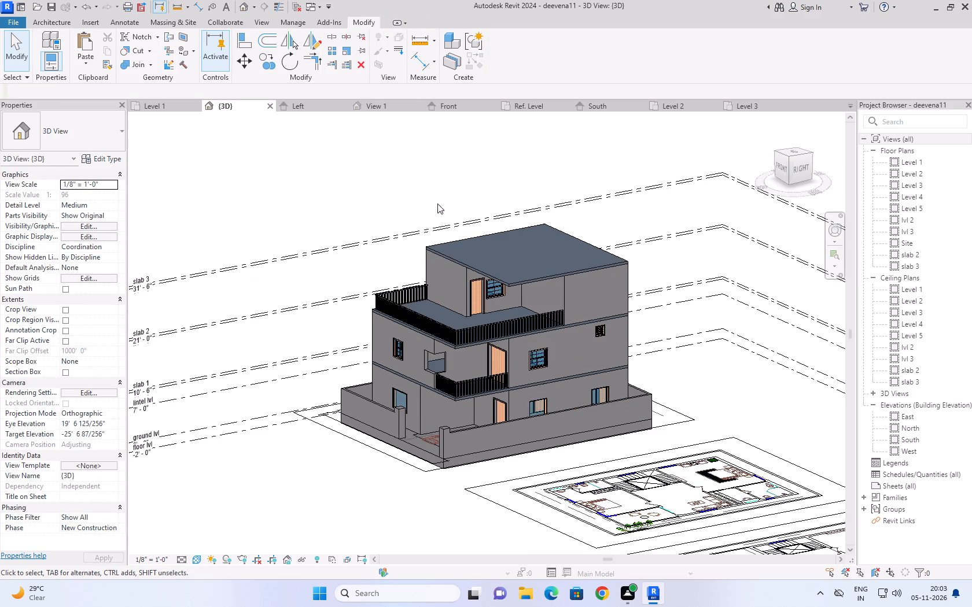
click(362, 334)
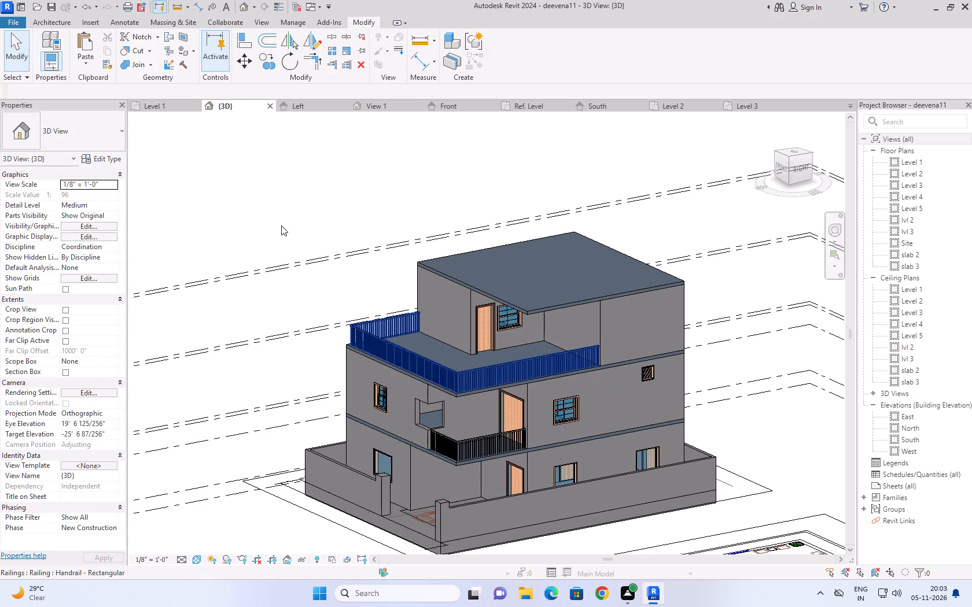
click(111, 157)
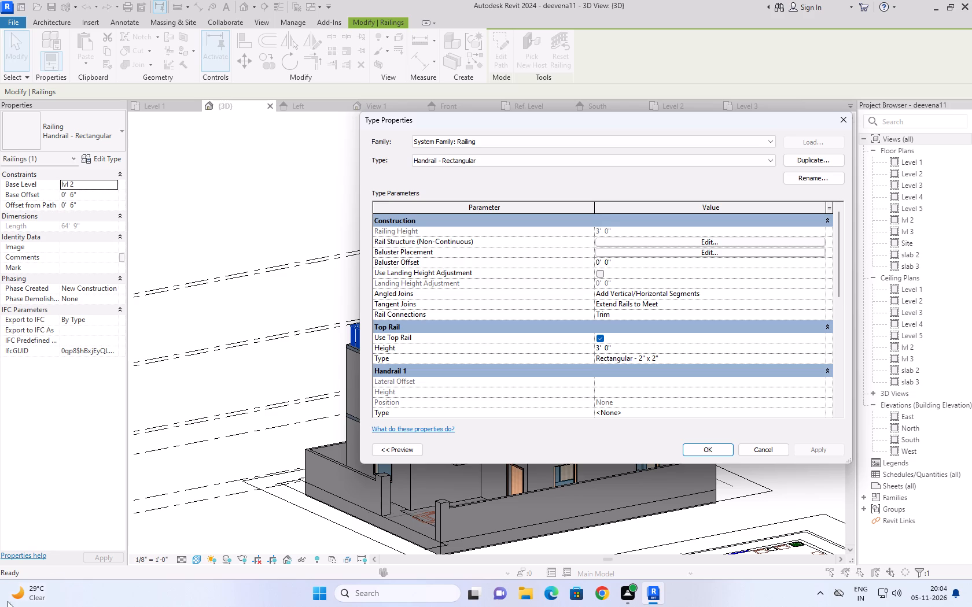
click(803, 160)
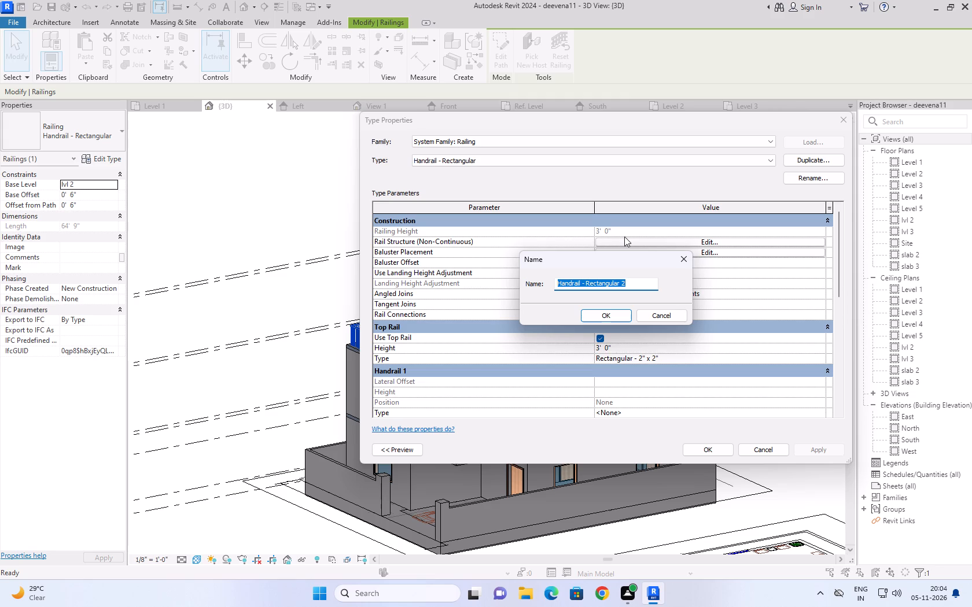
text(han)
text(dar)
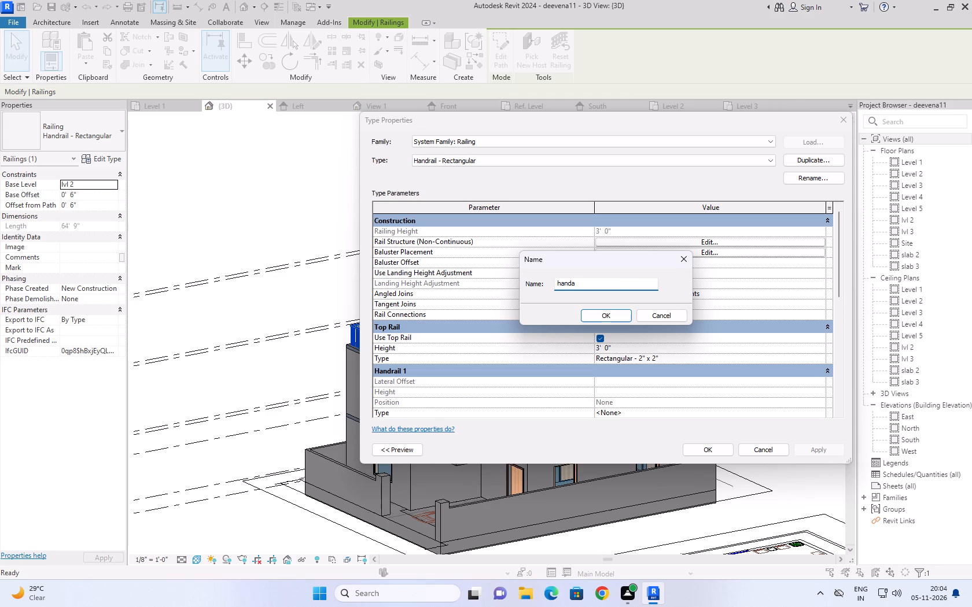
key(BackSpace)
key(BackSpace)
text(rail)
key(space)
key(1)
key(Return)
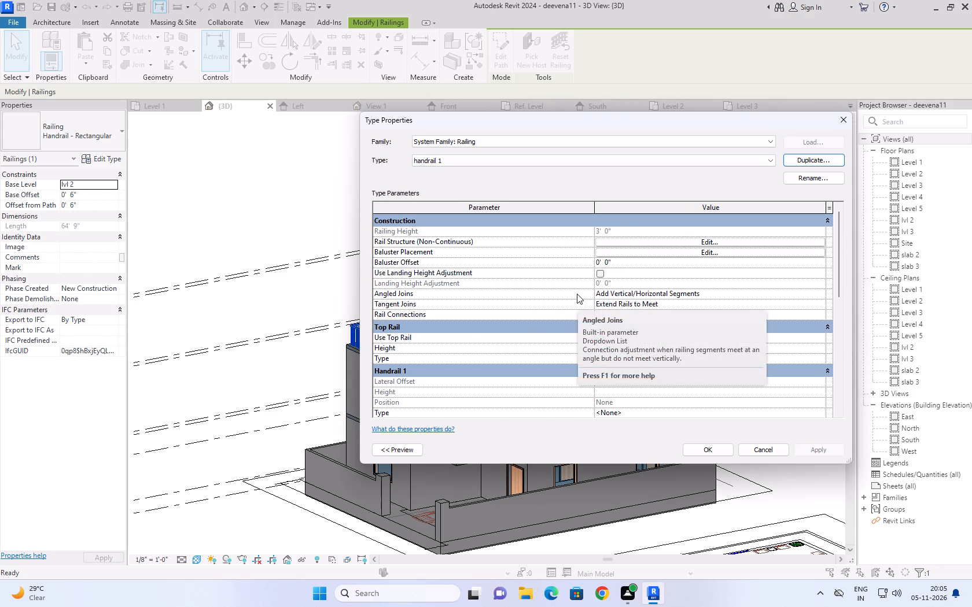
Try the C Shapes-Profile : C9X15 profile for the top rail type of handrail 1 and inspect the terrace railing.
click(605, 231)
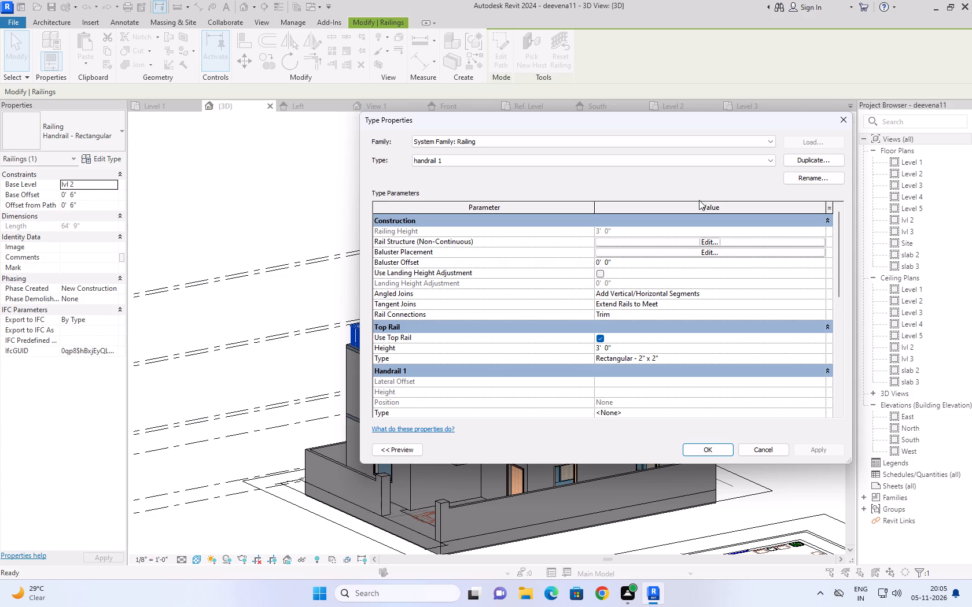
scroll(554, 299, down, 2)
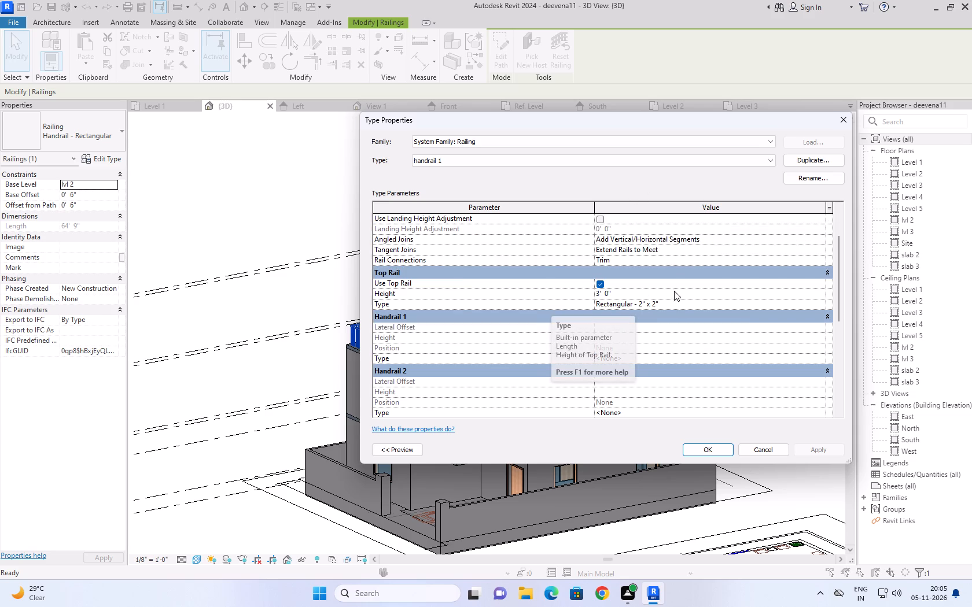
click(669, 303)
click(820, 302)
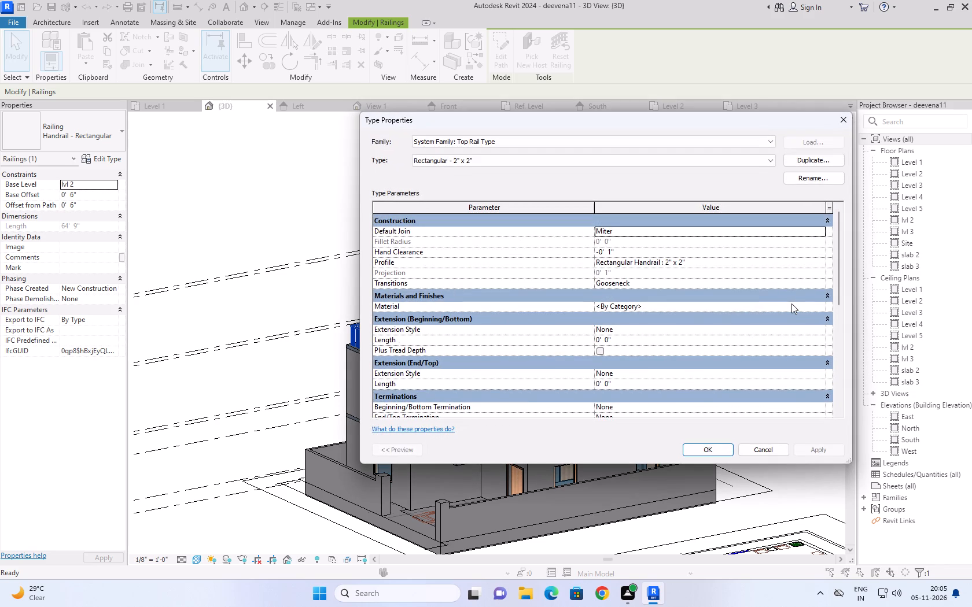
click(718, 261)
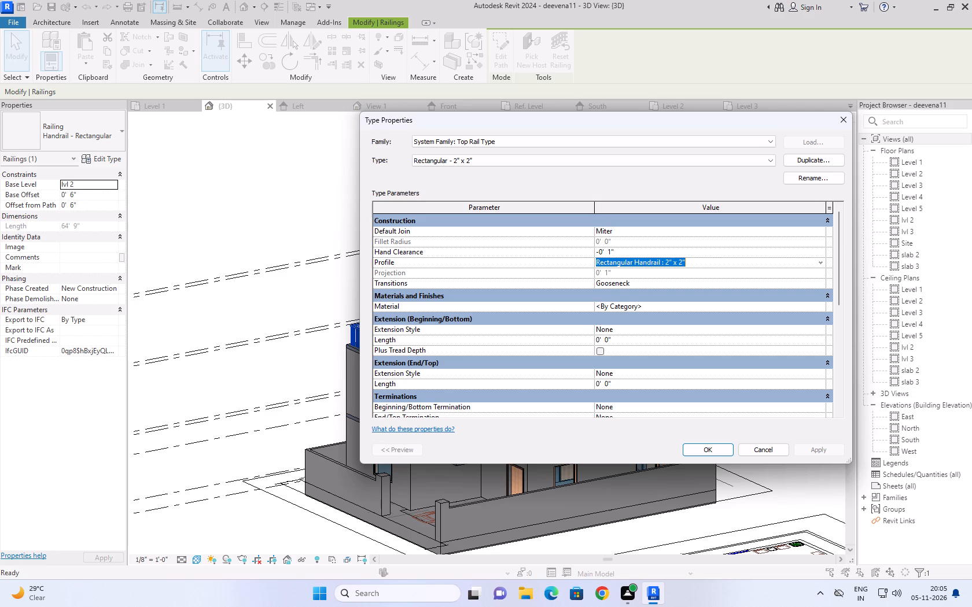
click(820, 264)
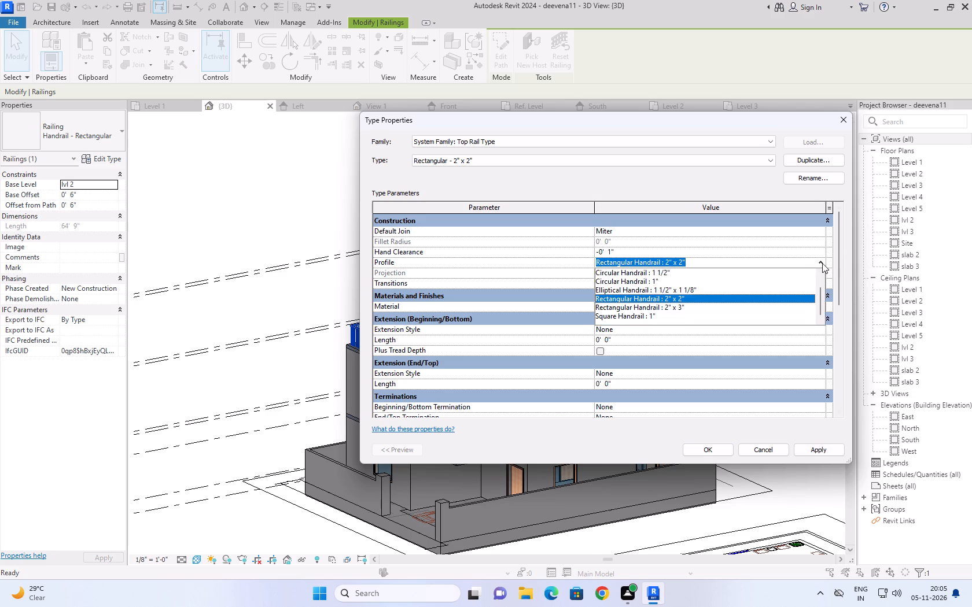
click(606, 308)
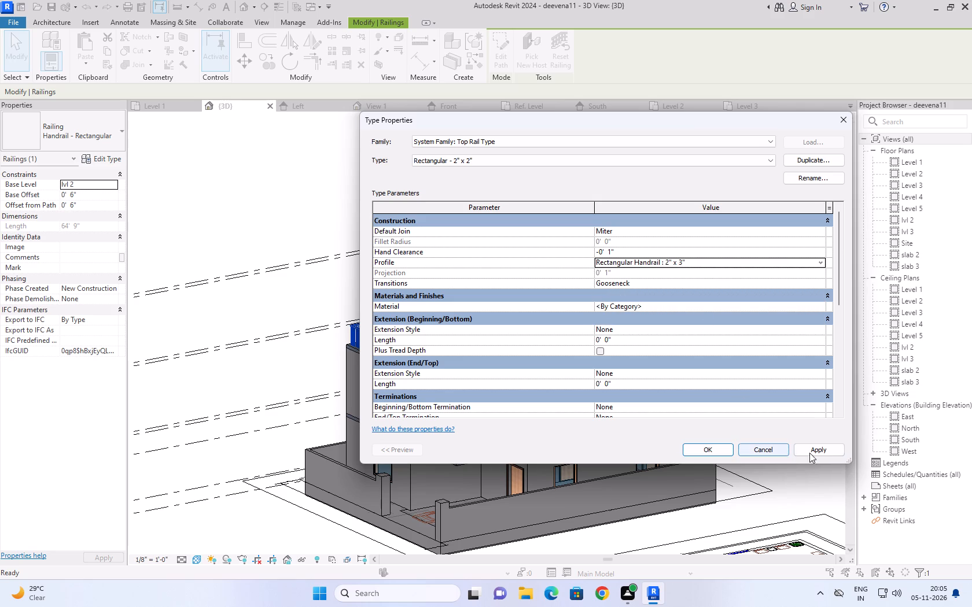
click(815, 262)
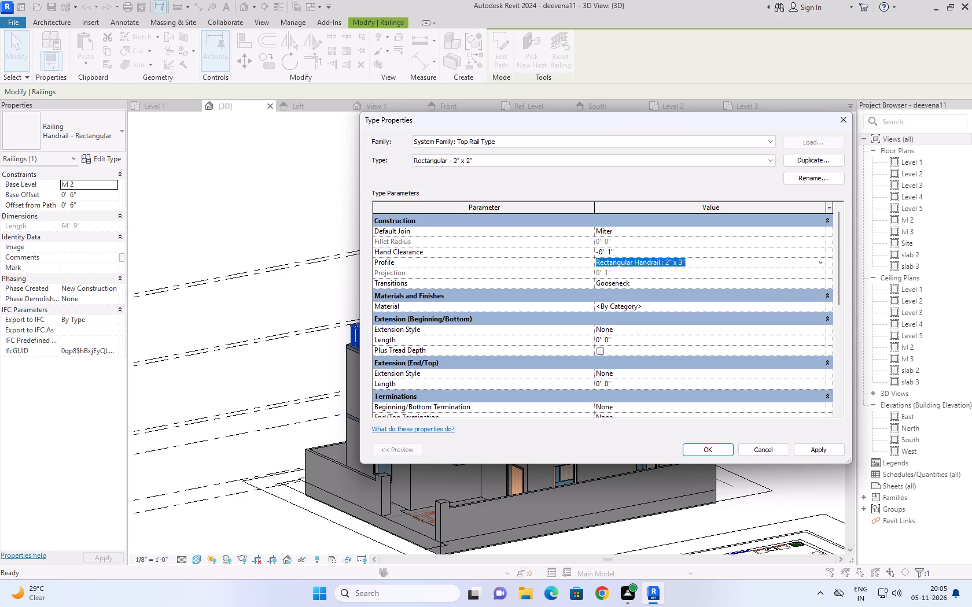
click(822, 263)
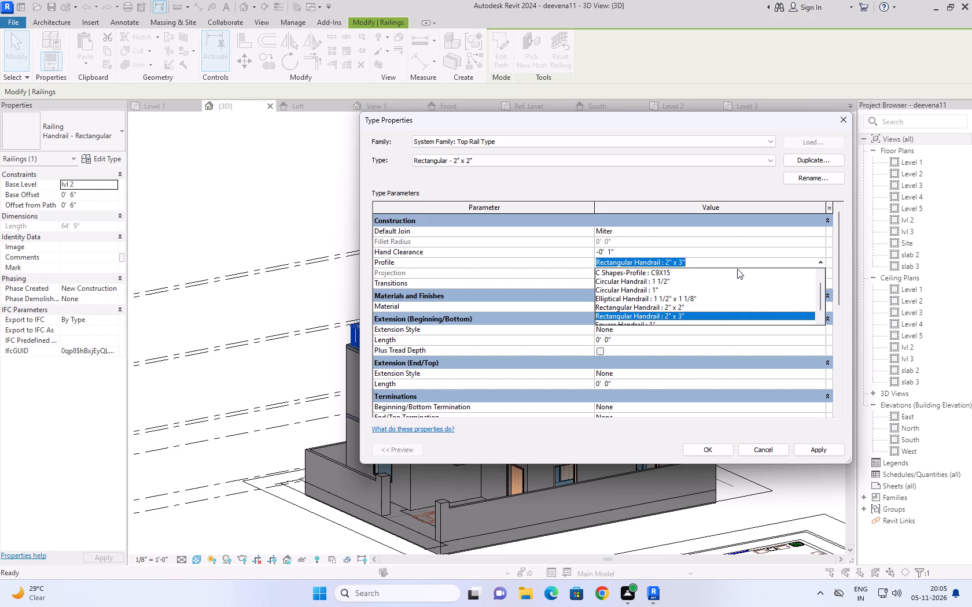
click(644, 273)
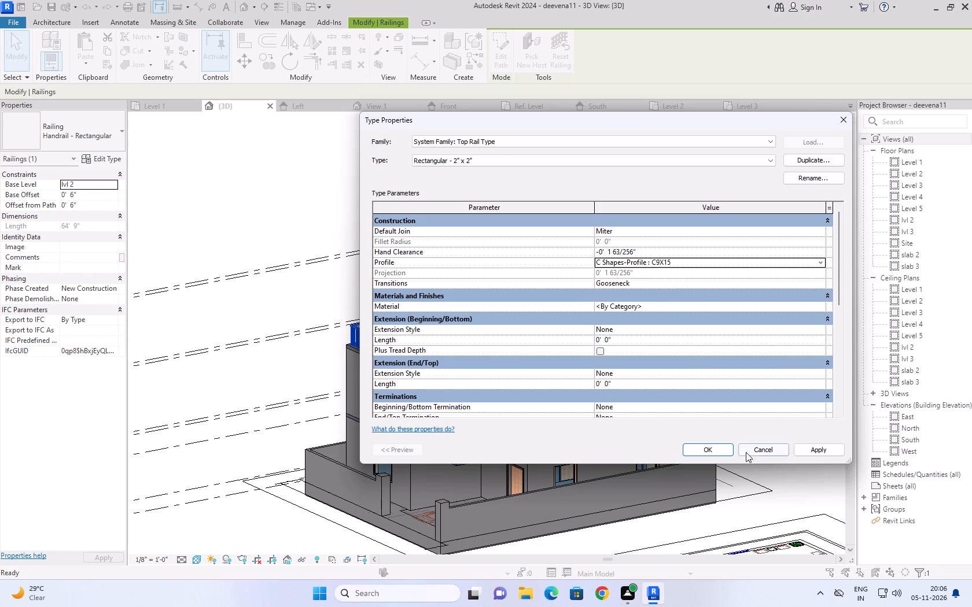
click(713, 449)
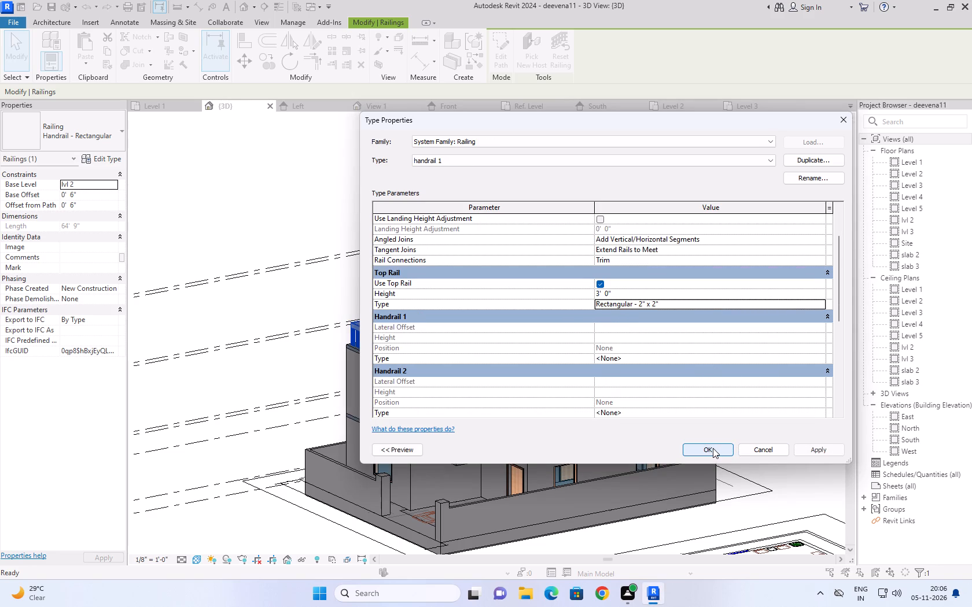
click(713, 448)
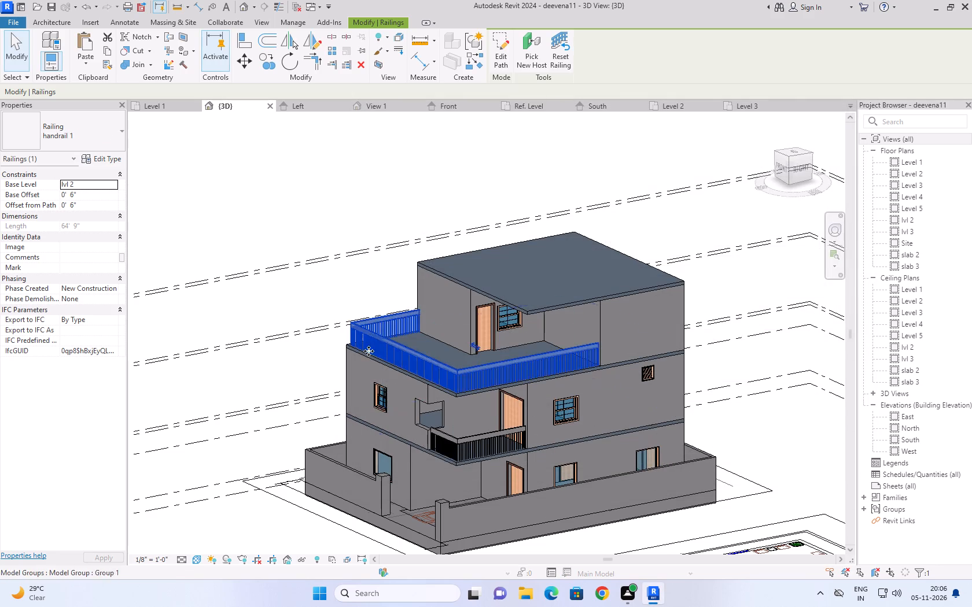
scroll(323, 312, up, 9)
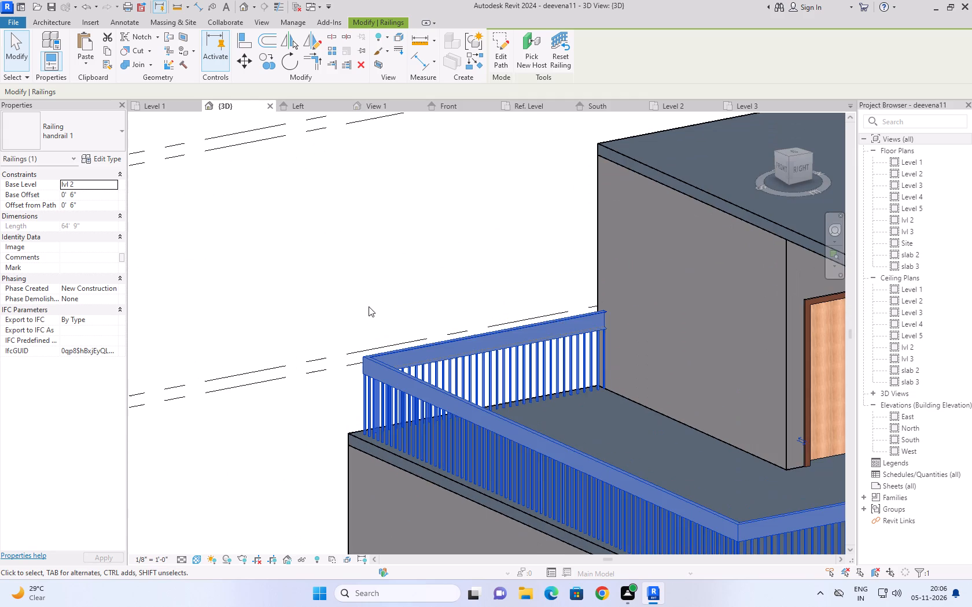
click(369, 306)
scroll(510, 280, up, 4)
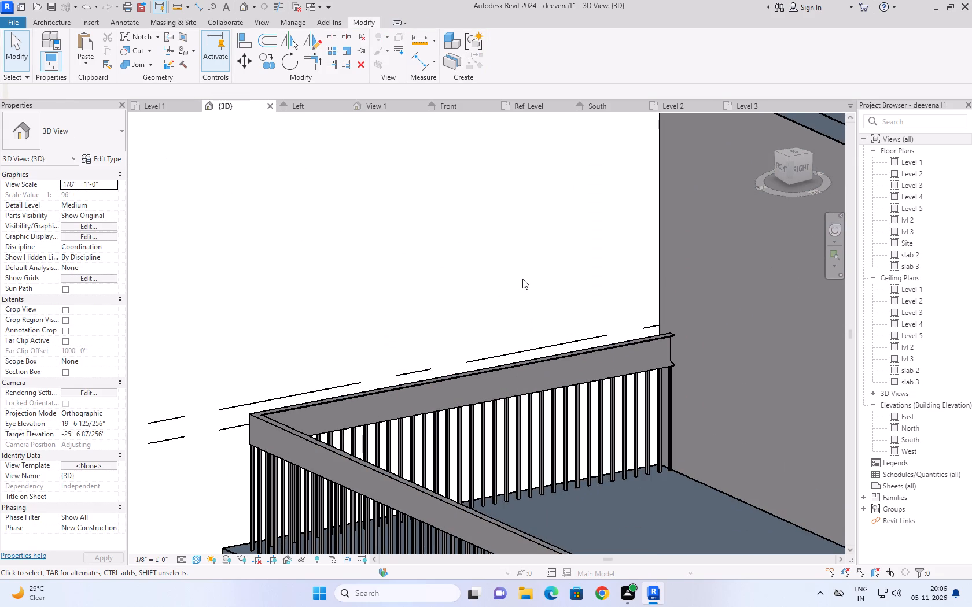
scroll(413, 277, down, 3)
Set the profile of the terrace handrail's top rail type to Rectangular Handrail : 2" x 3".
click(395, 403)
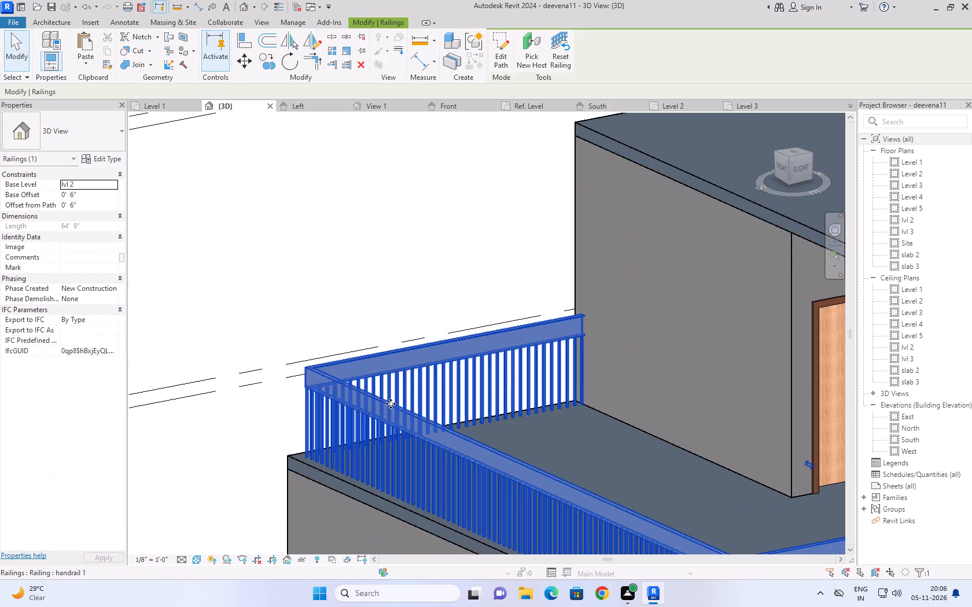
click(109, 161)
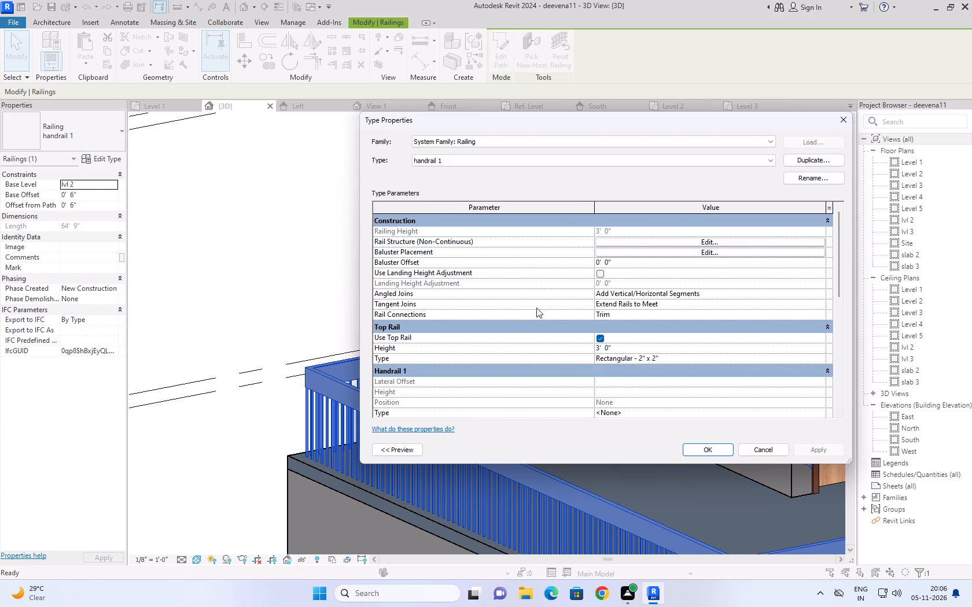
click(681, 357)
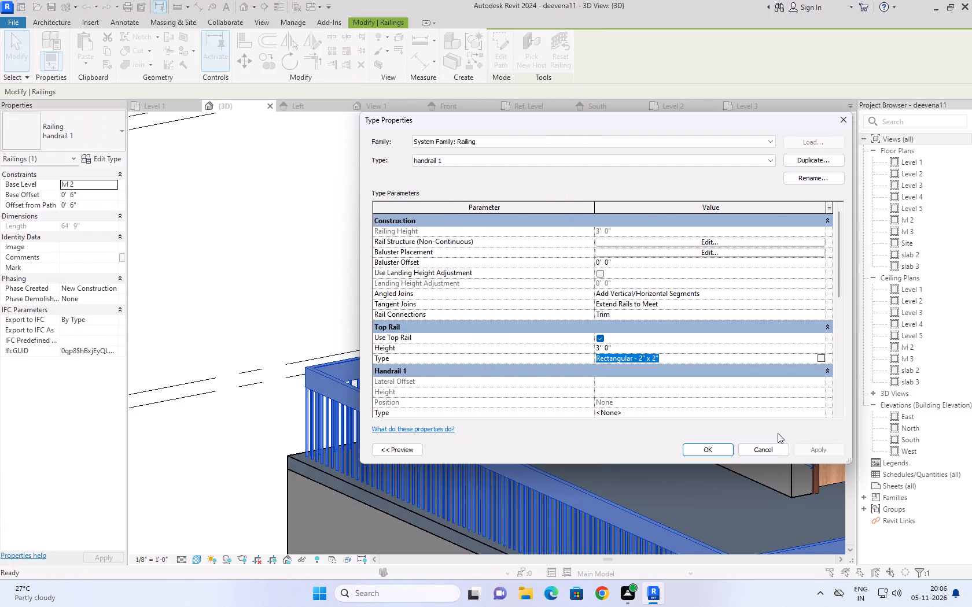
click(820, 357)
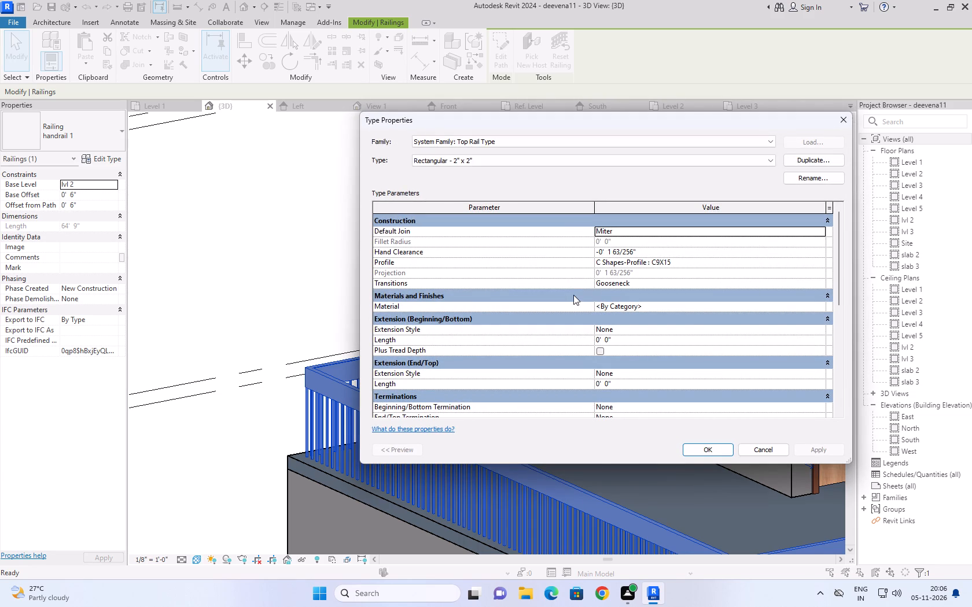
click(803, 262)
click(821, 261)
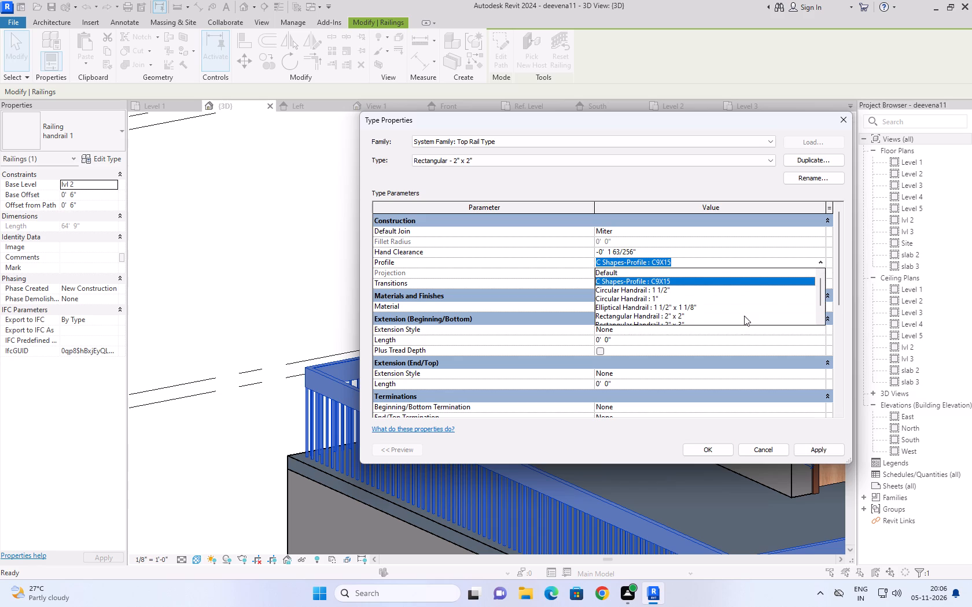
scroll(669, 295, down, 1)
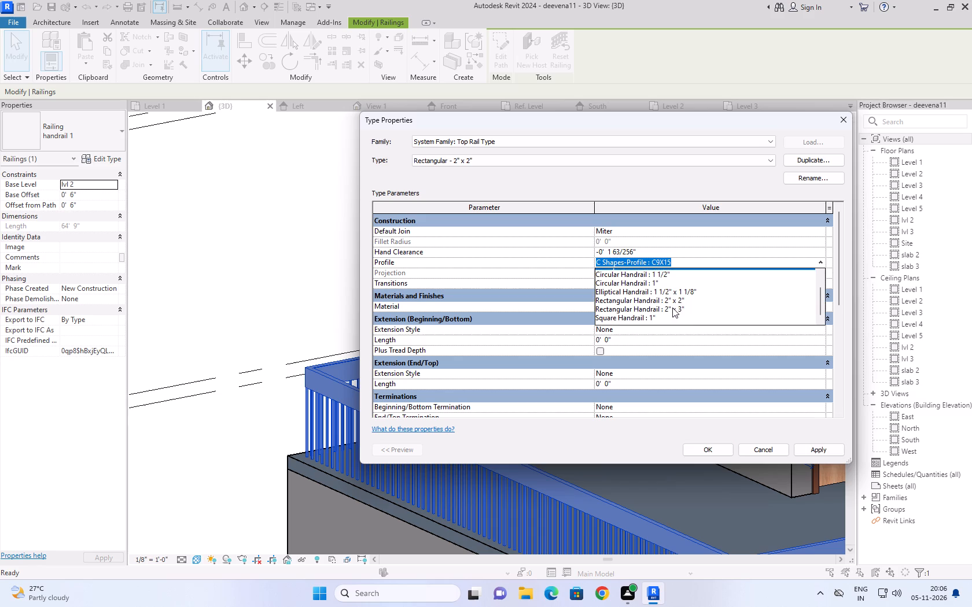
click(672, 308)
click(706, 449)
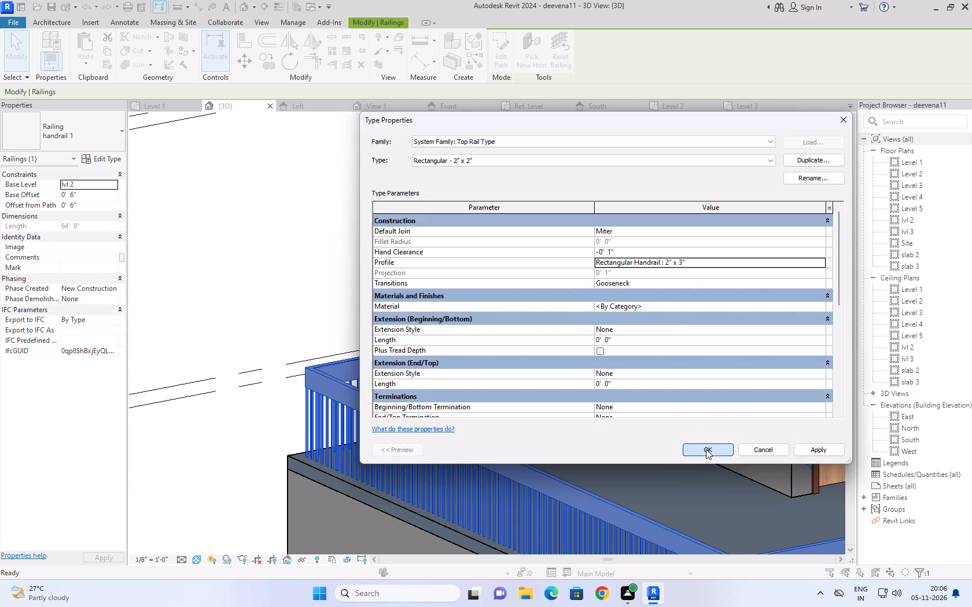
click(707, 451)
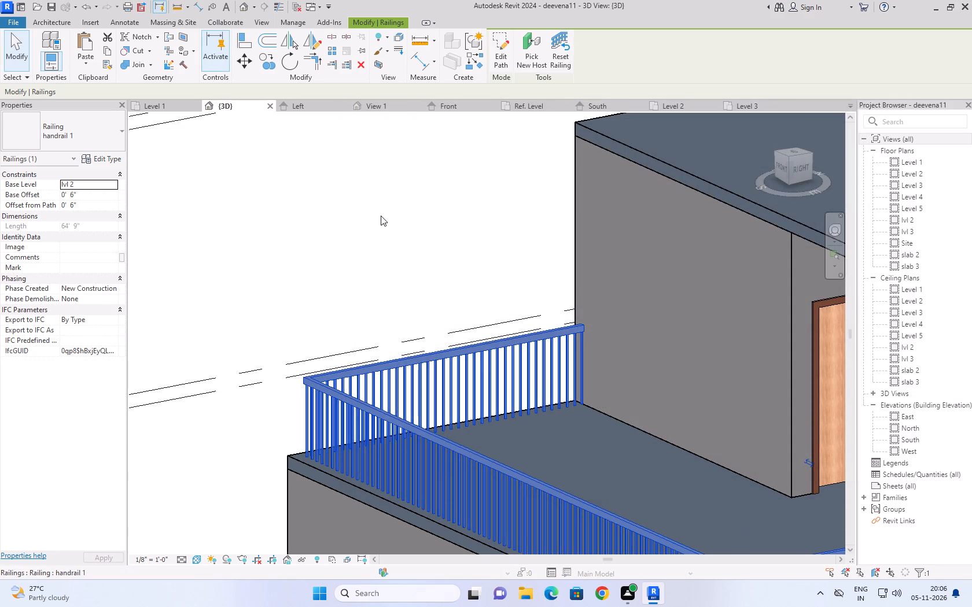
click(381, 216)
Duplicate the first-floor balcony handrail's Handrail - Rectangular type under the name "handrail 2".
scroll(381, 216, down, 2)
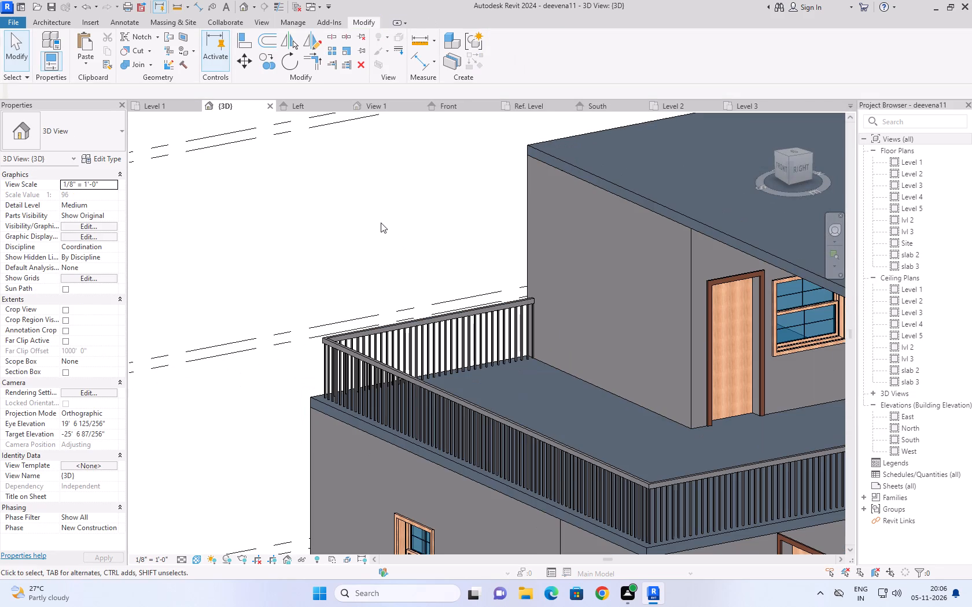
scroll(380, 224, down, 4)
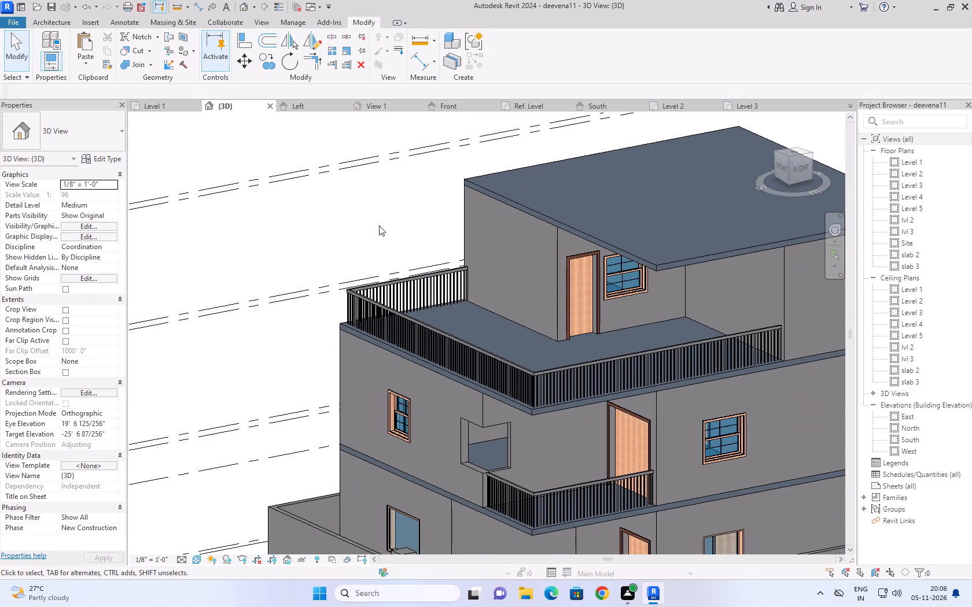
click(544, 501)
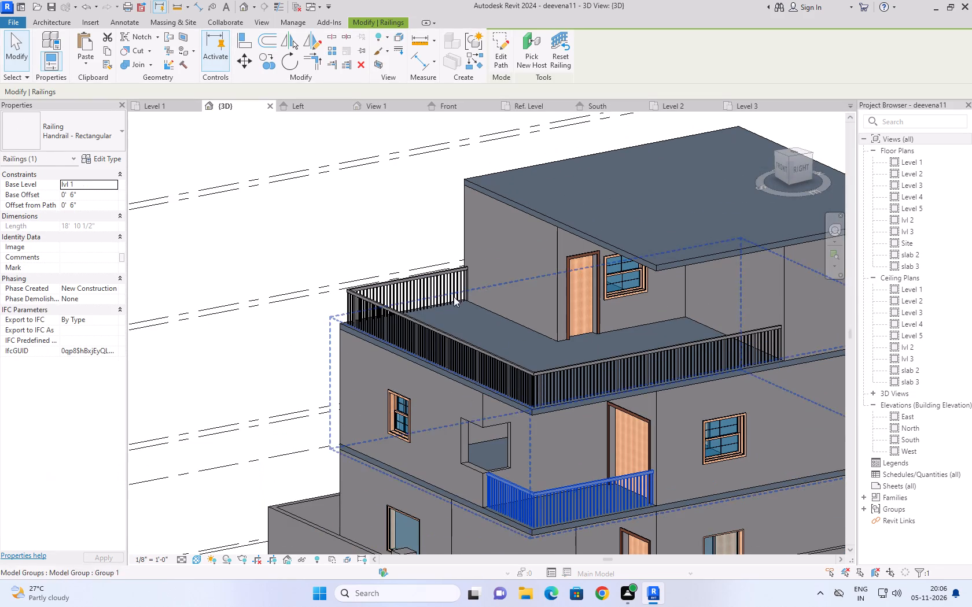
click(109, 161)
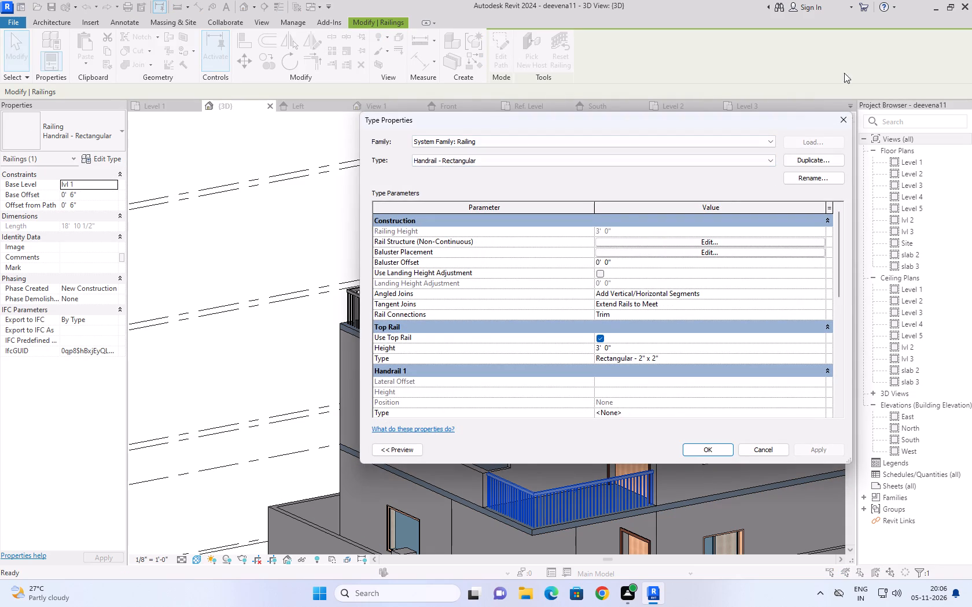
click(808, 157)
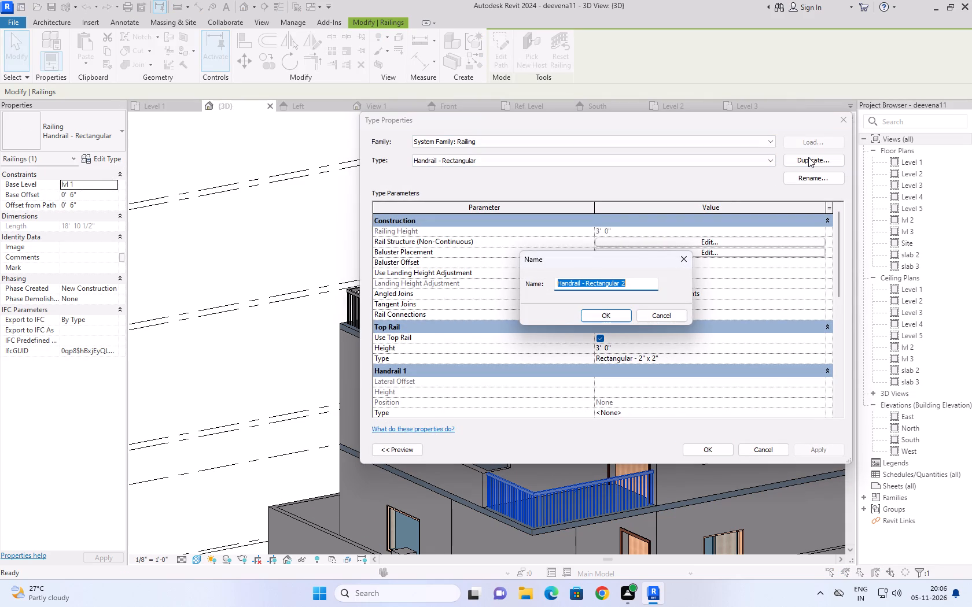
text(handrailm)
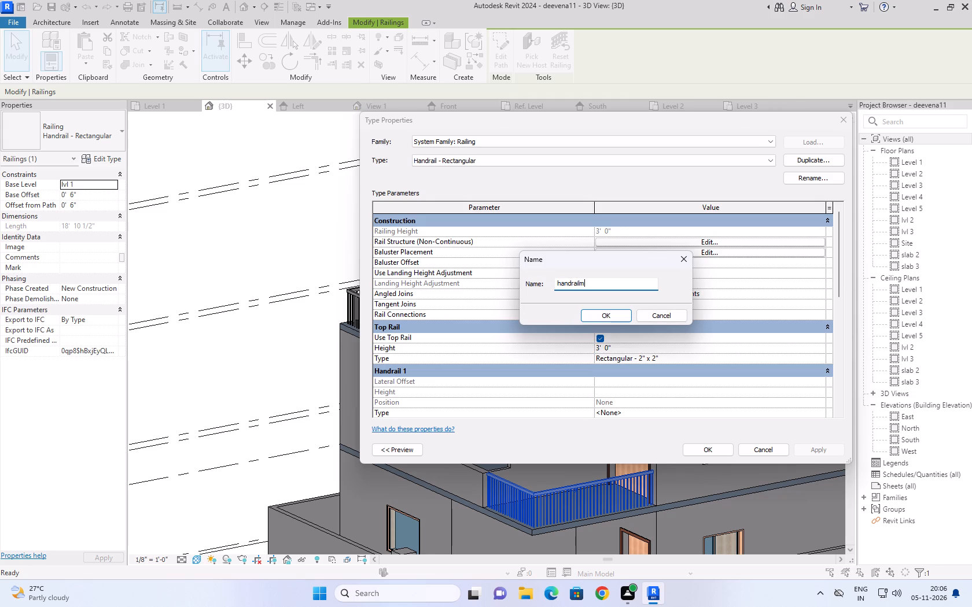
key(BackSpace)
key(BackSpace)
key(BackSpace)
key(BackSpace)
text(ail 2)
key(Return)
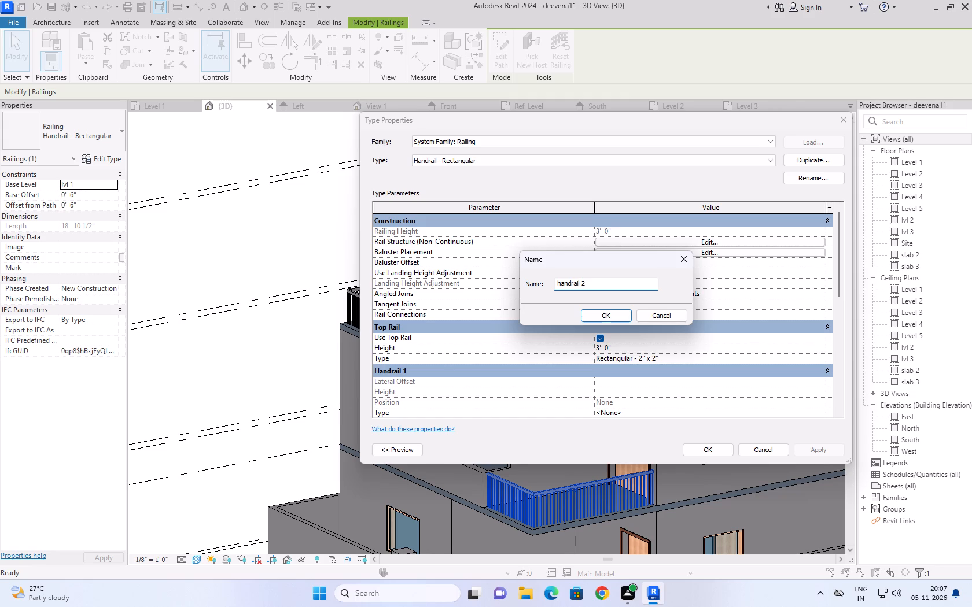
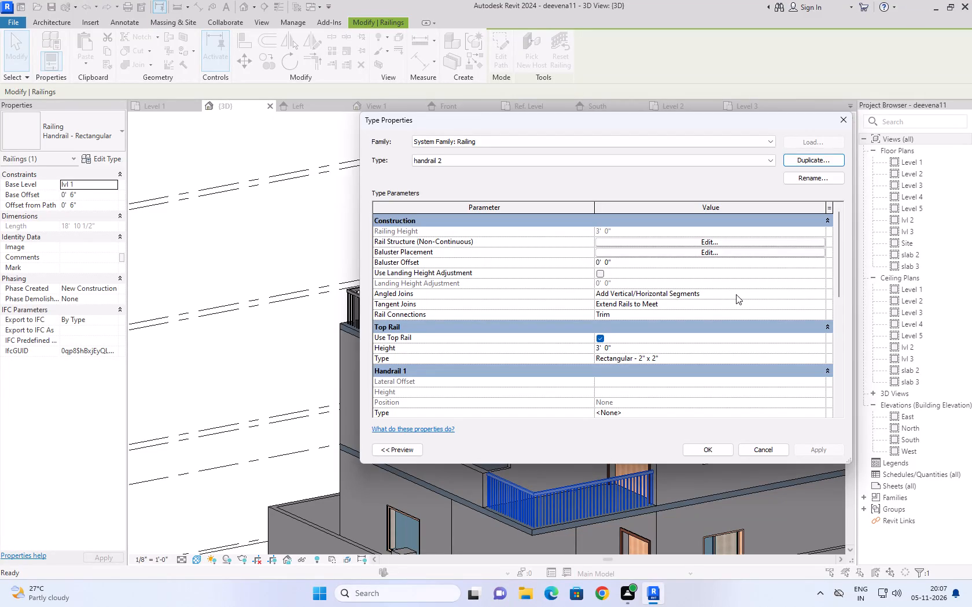
Pick the Rectangular Handrail : 2" x 3" profile for handrail 2's top rail type and apply handrail 2 to the first-floor balcony railing.
click(748, 358)
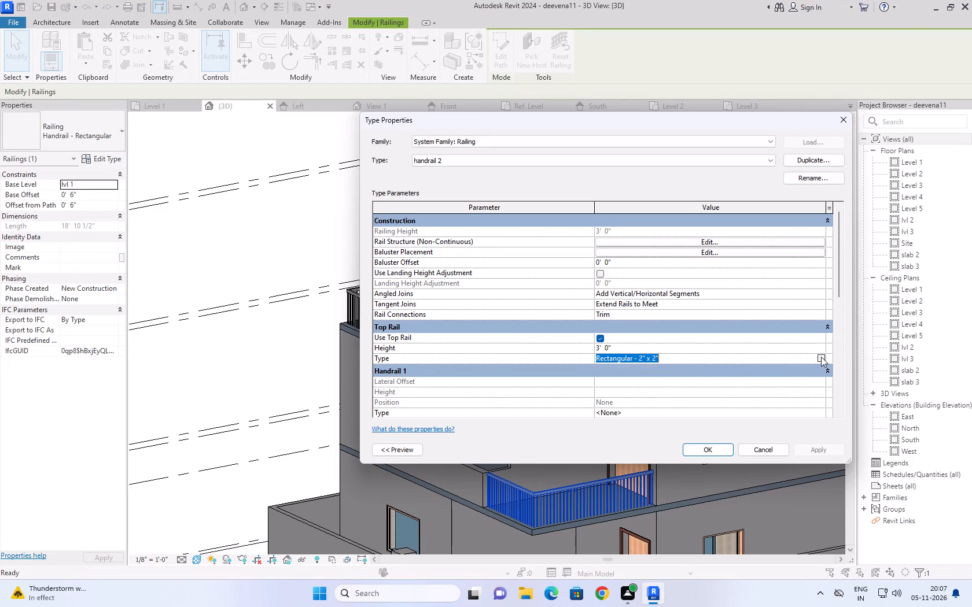
click(820, 356)
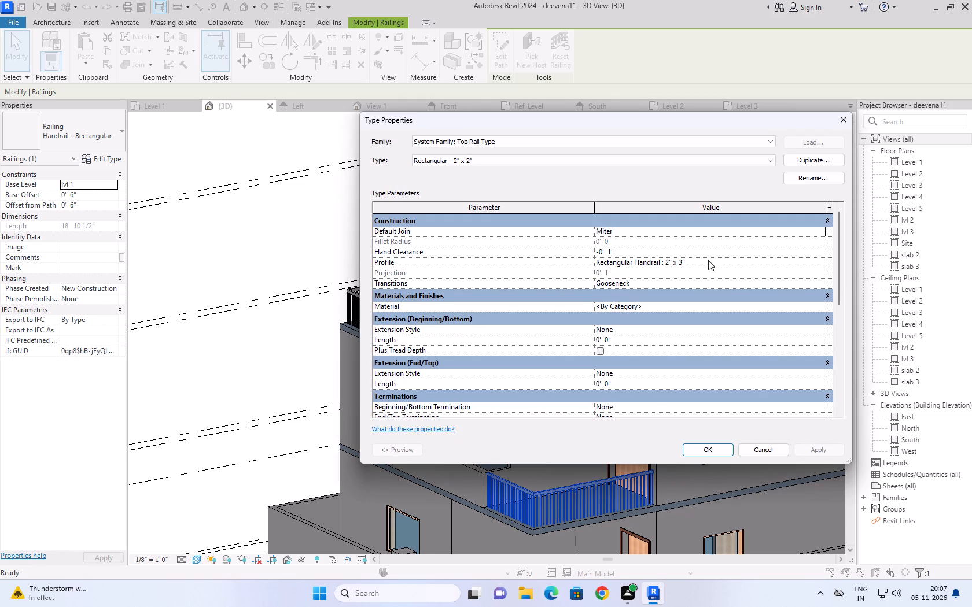
click(706, 261)
click(819, 260)
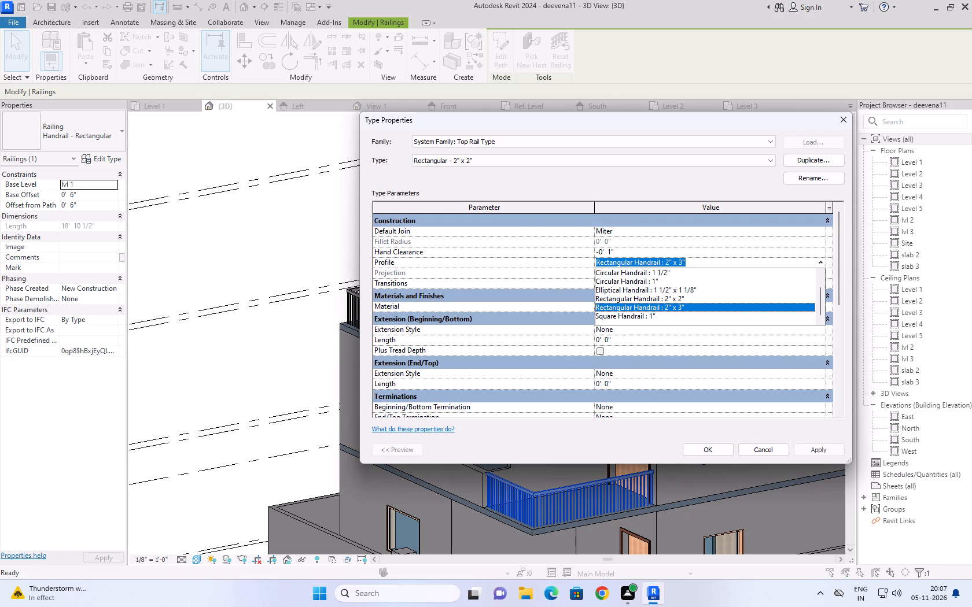
click(681, 308)
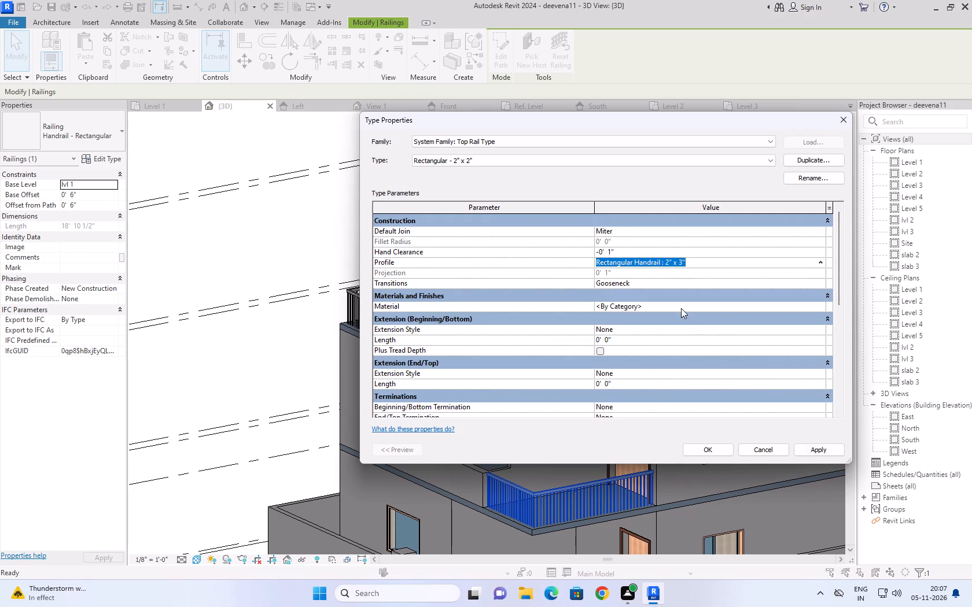
click(710, 450)
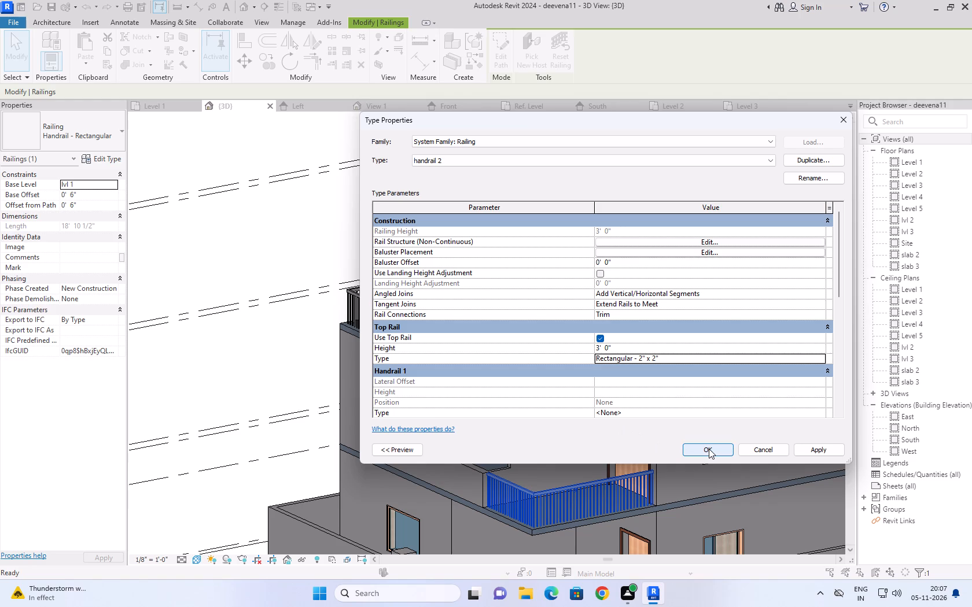
click(709, 449)
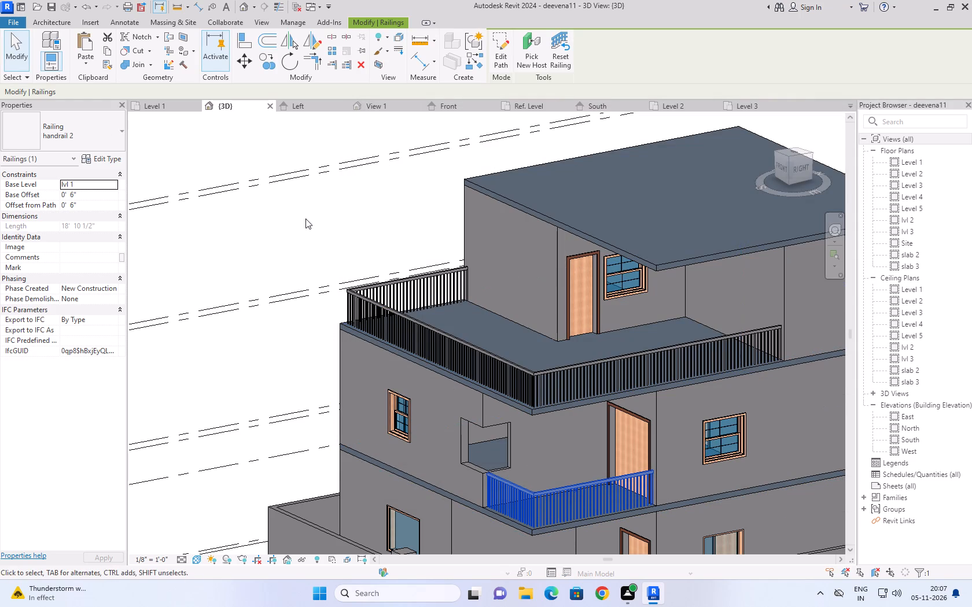
click(305, 219)
Examine the upper terrace railing's handrail 1 type parameters and the settings of its Rectangular - 2" x 2" top rail type.
scroll(345, 233, up, 2)
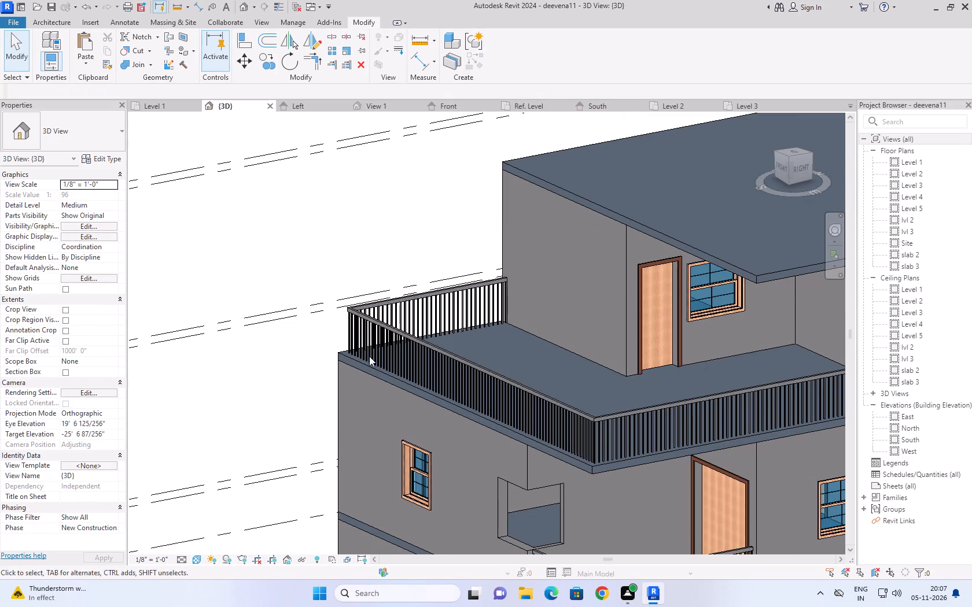
click(384, 328)
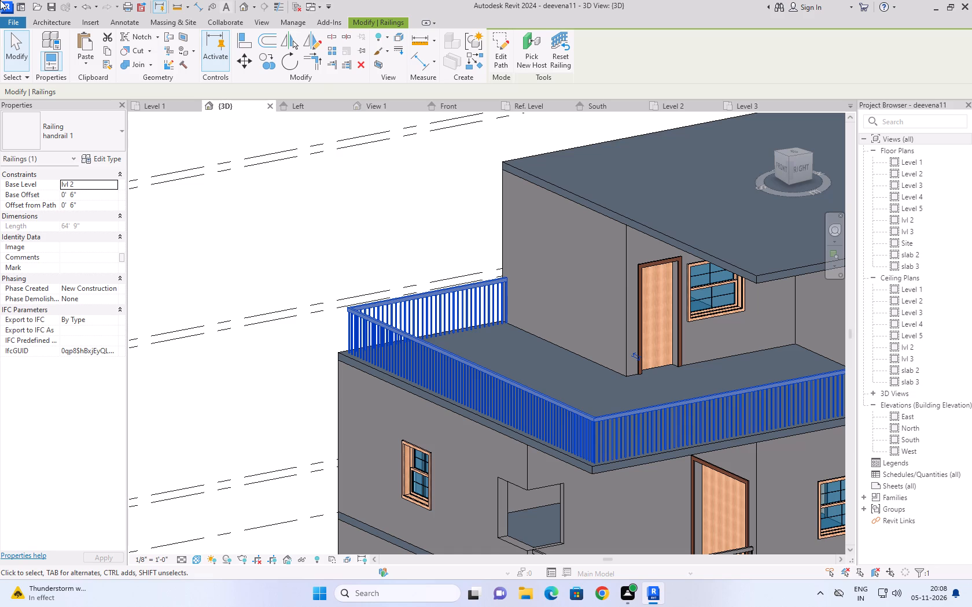
click(104, 157)
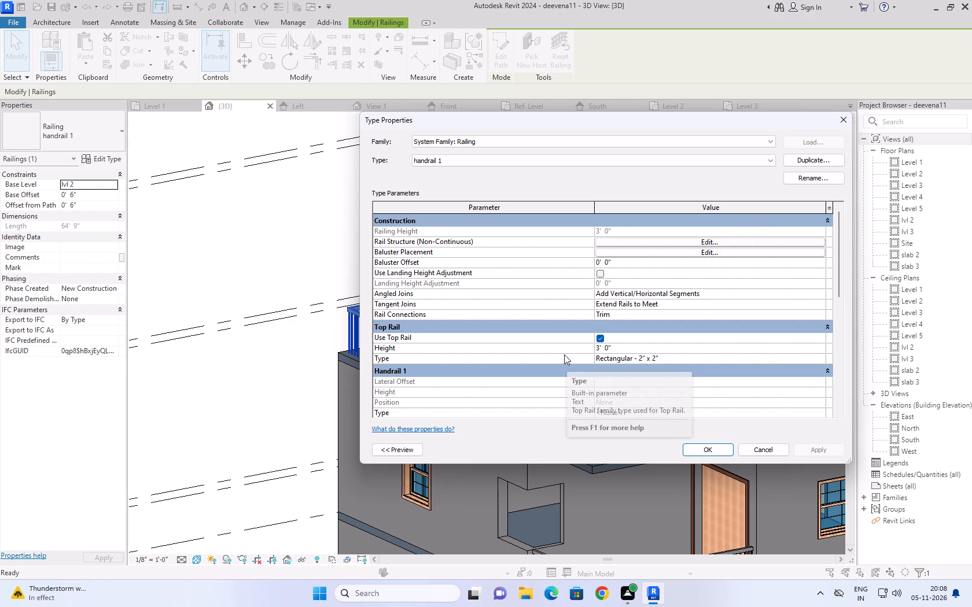
click(761, 357)
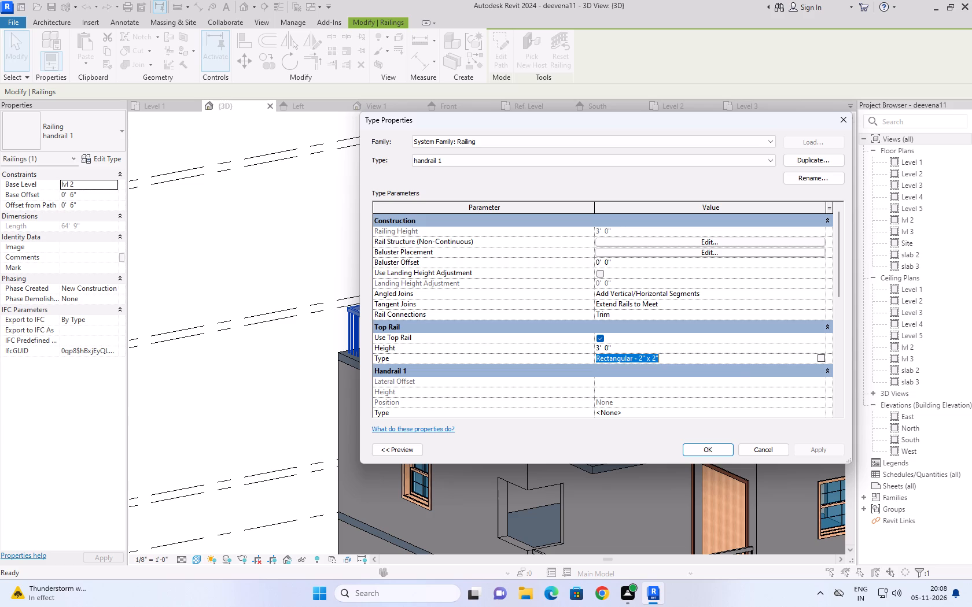
click(822, 358)
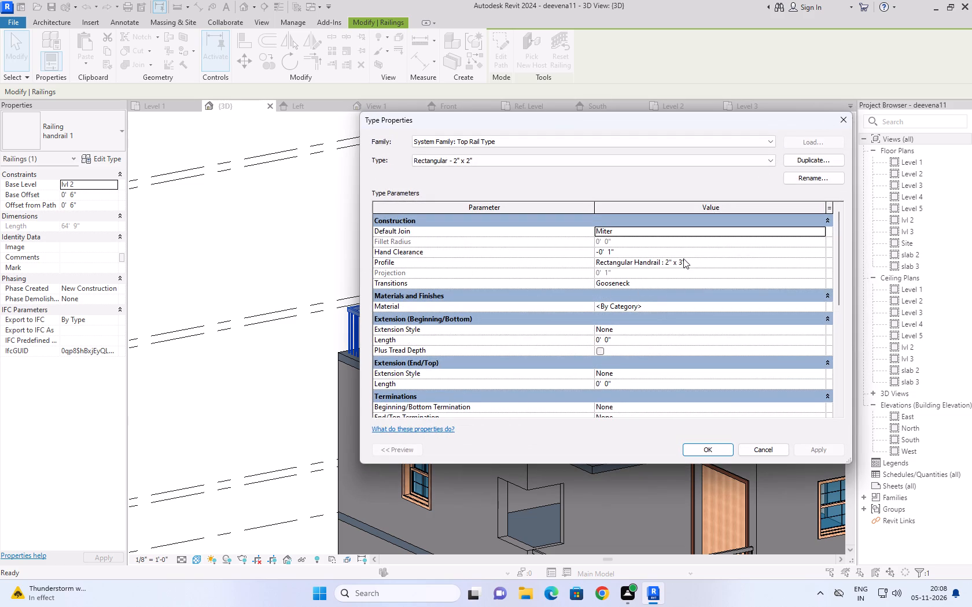
click(710, 454)
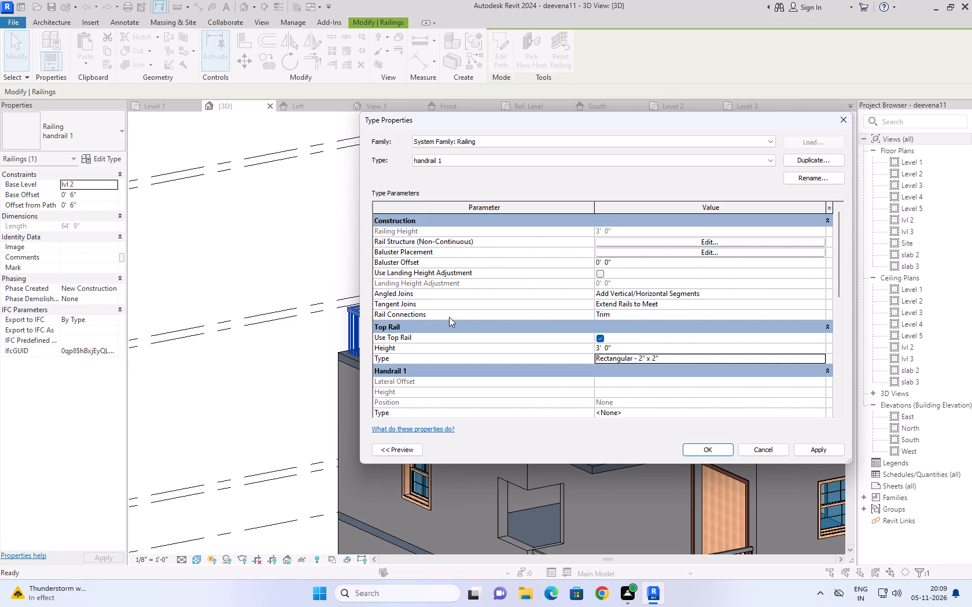
scroll(448, 254, down, 1)
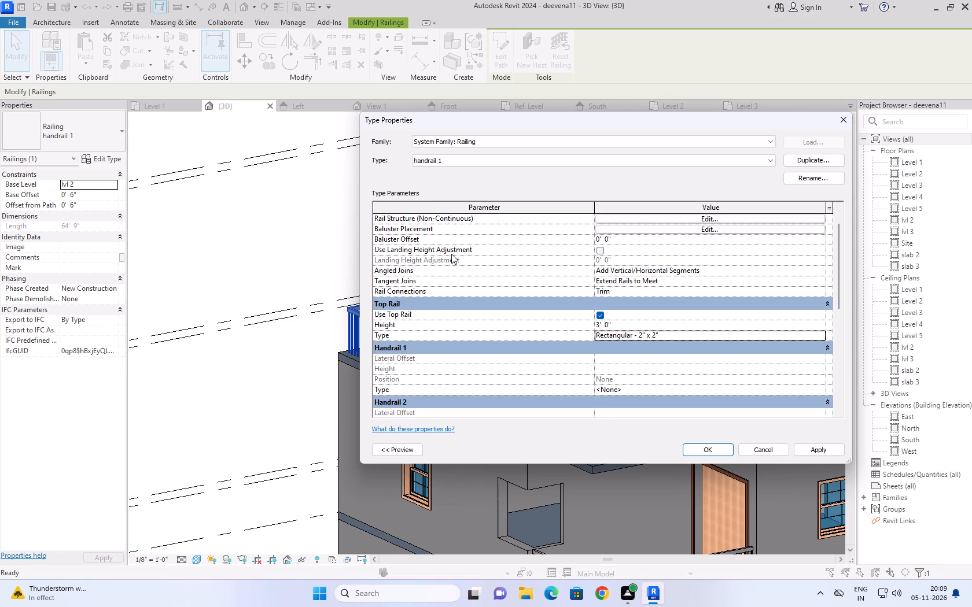
scroll(451, 254, down, 3)
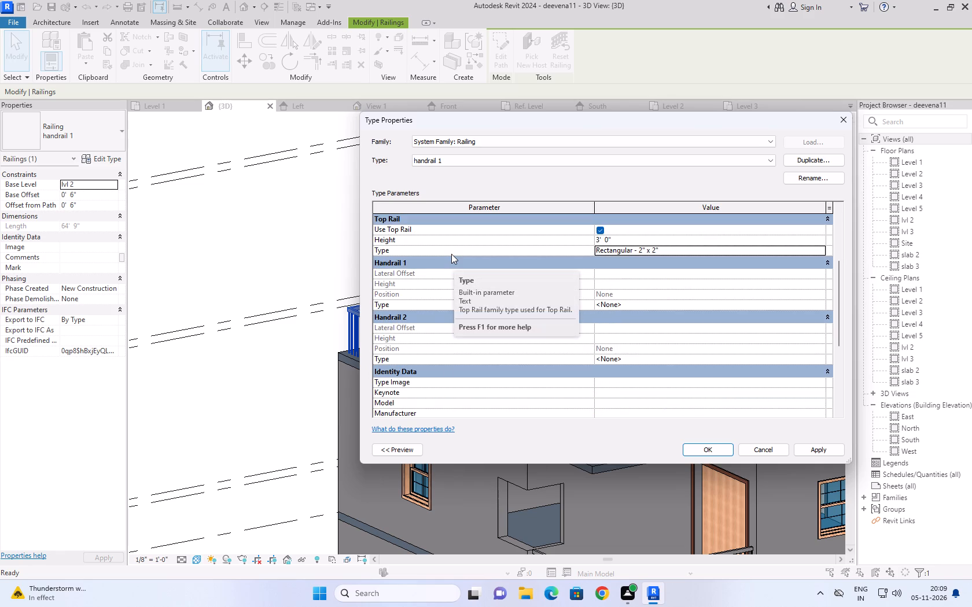
scroll(451, 256, up, 5)
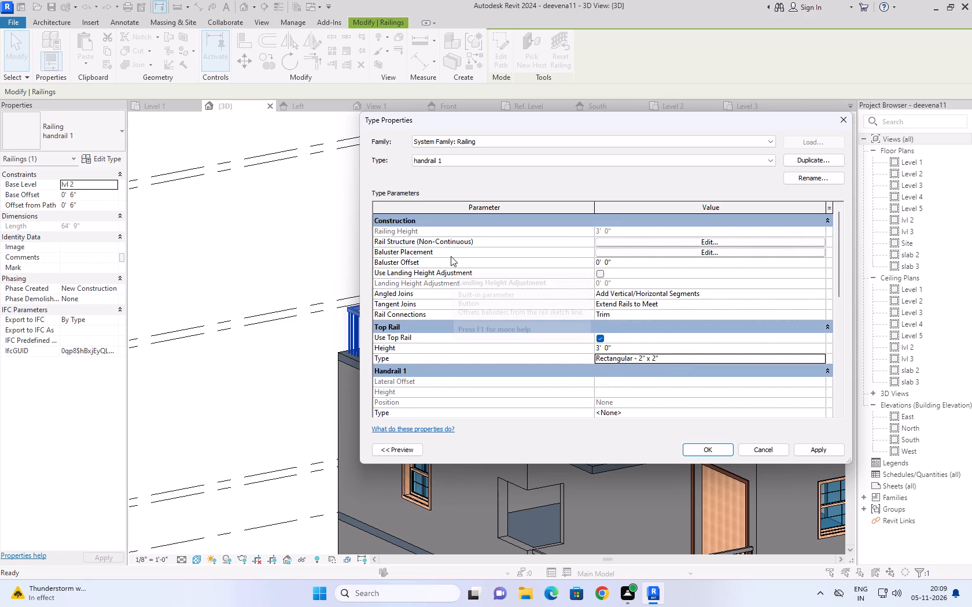
scroll(451, 256, up, 3)
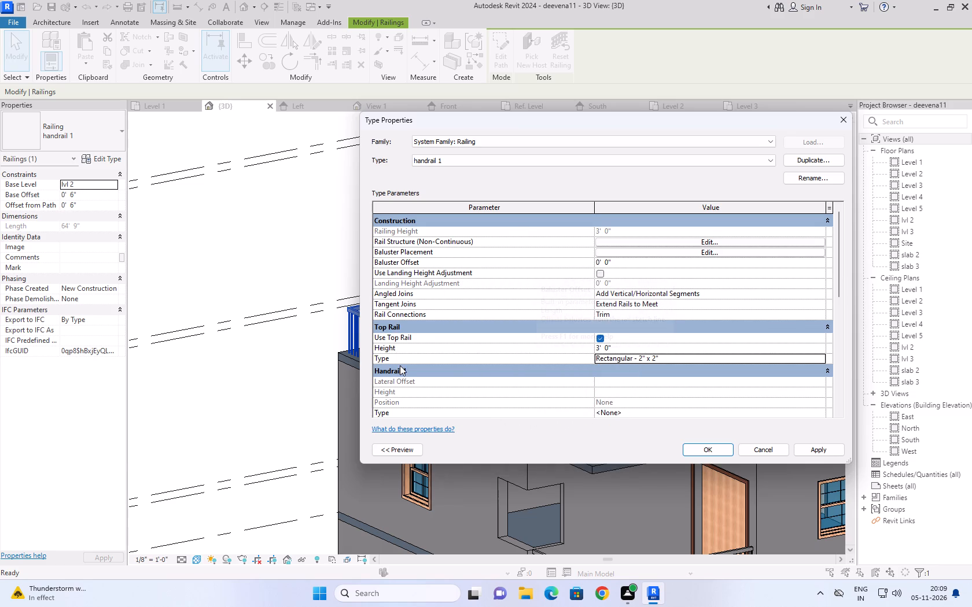
scroll(478, 331, down, 1)
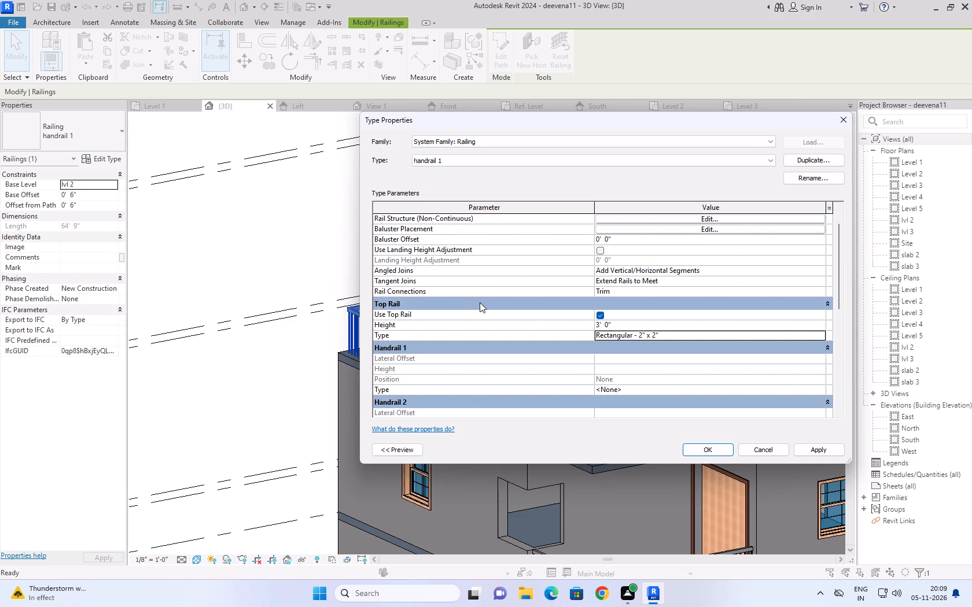
scroll(481, 313, down, 1)
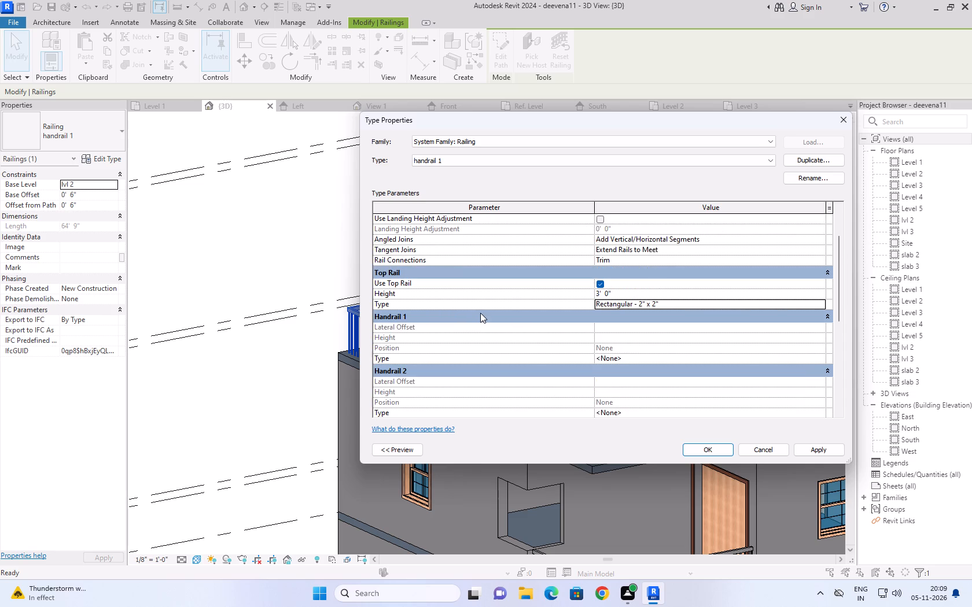
click(813, 302)
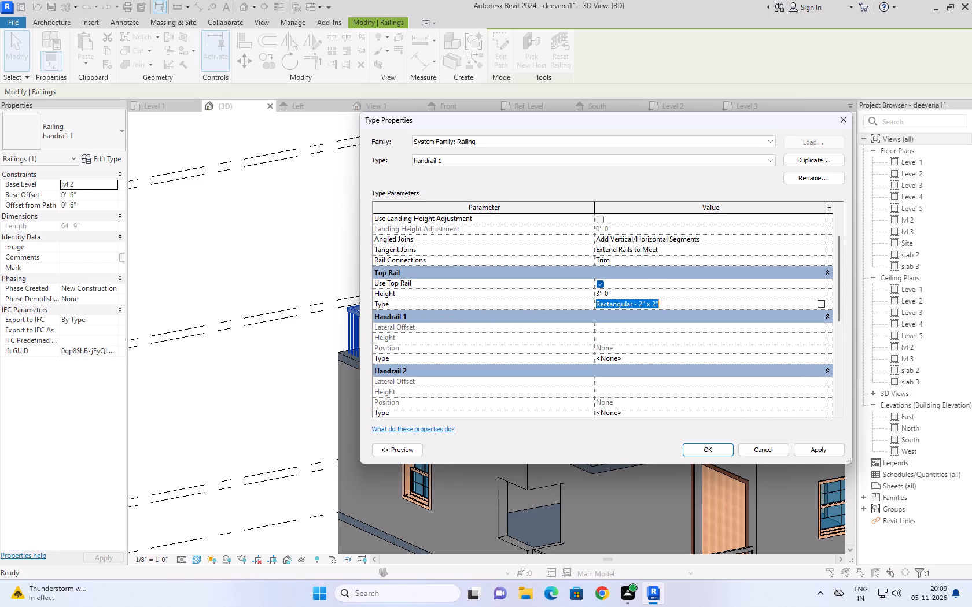
click(820, 303)
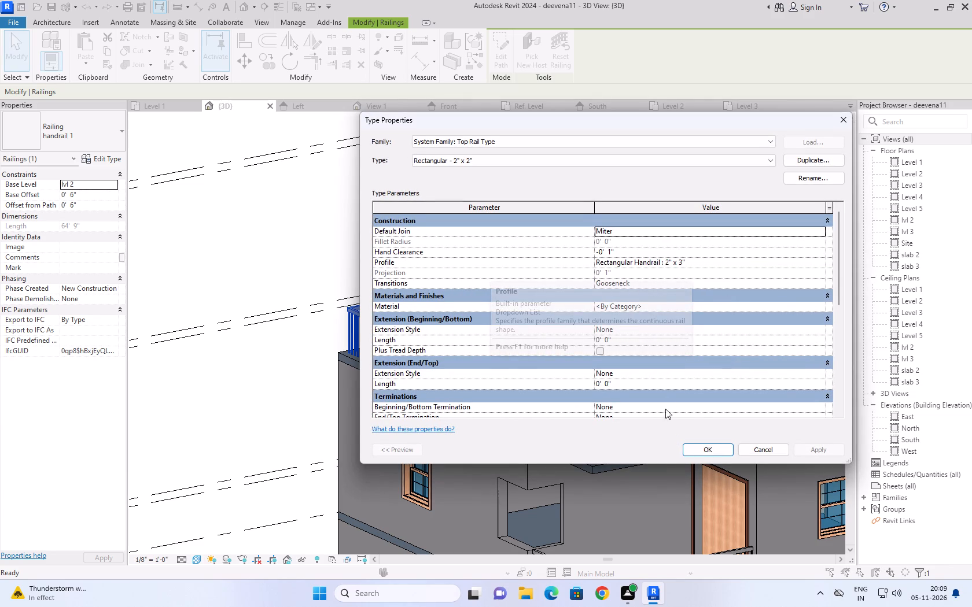
click(709, 446)
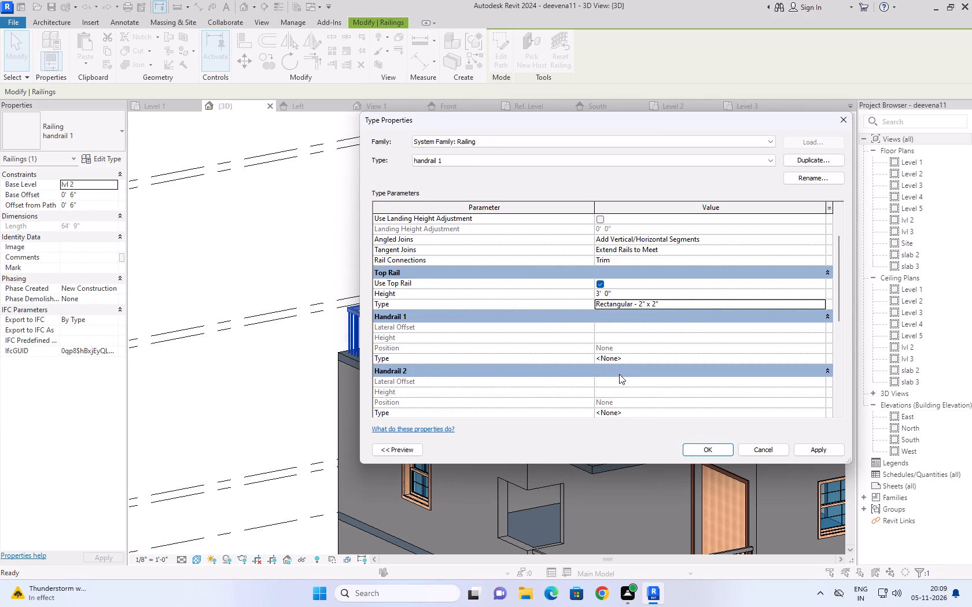
Examine handrail 1's rail structure, baluster placement and remaining type parameters.
scroll(522, 280, up, 2)
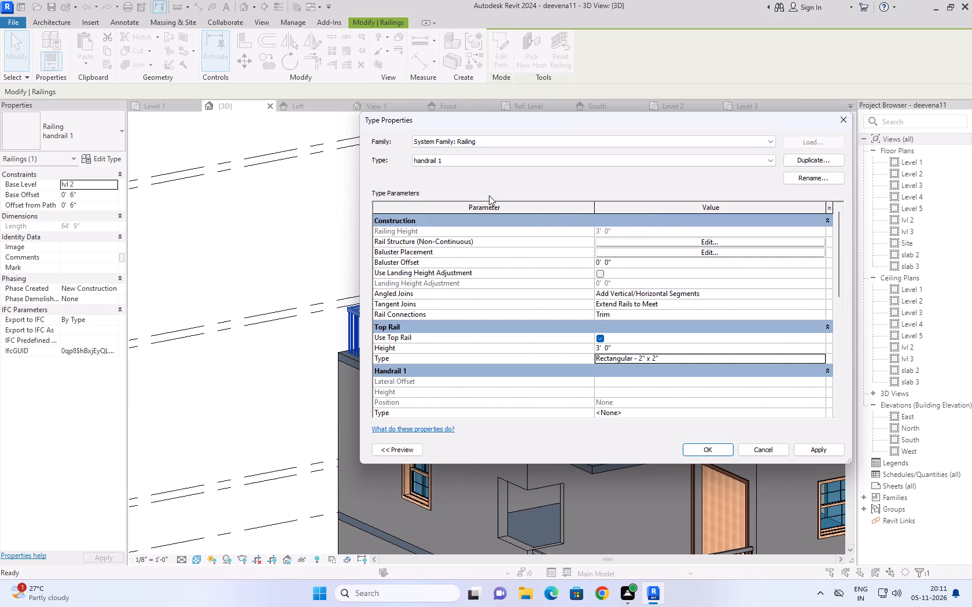
click(658, 242)
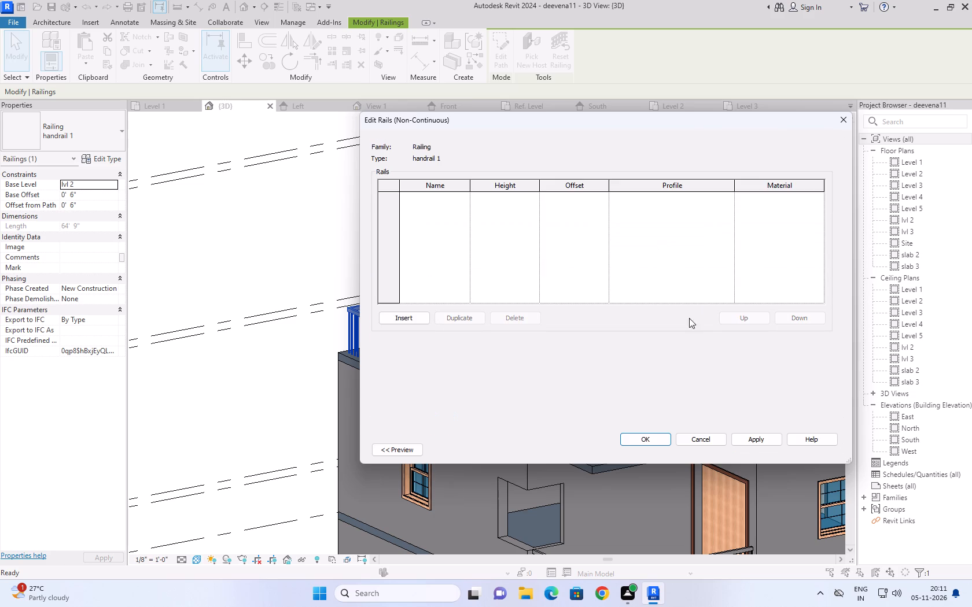
click(710, 439)
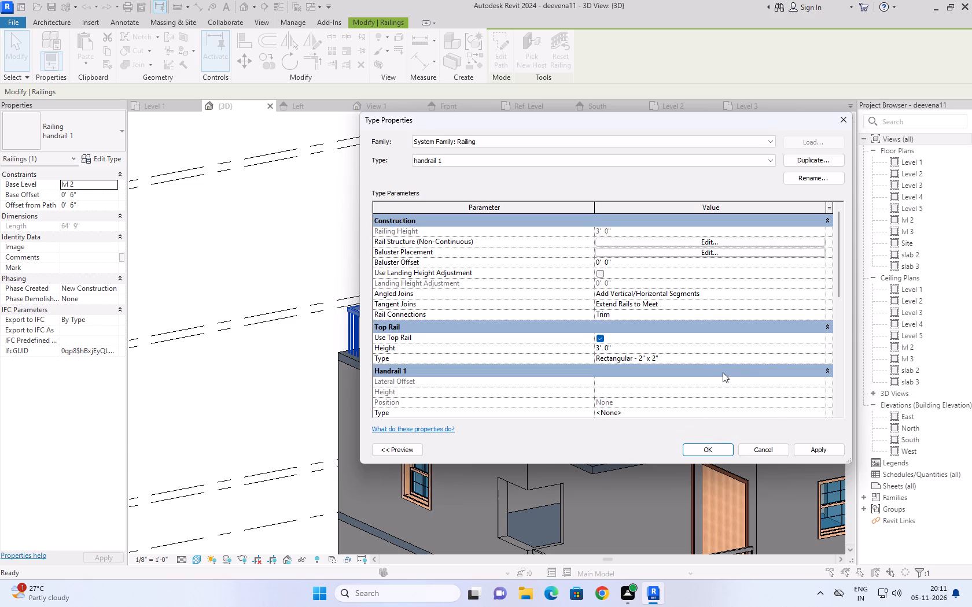
click(695, 255)
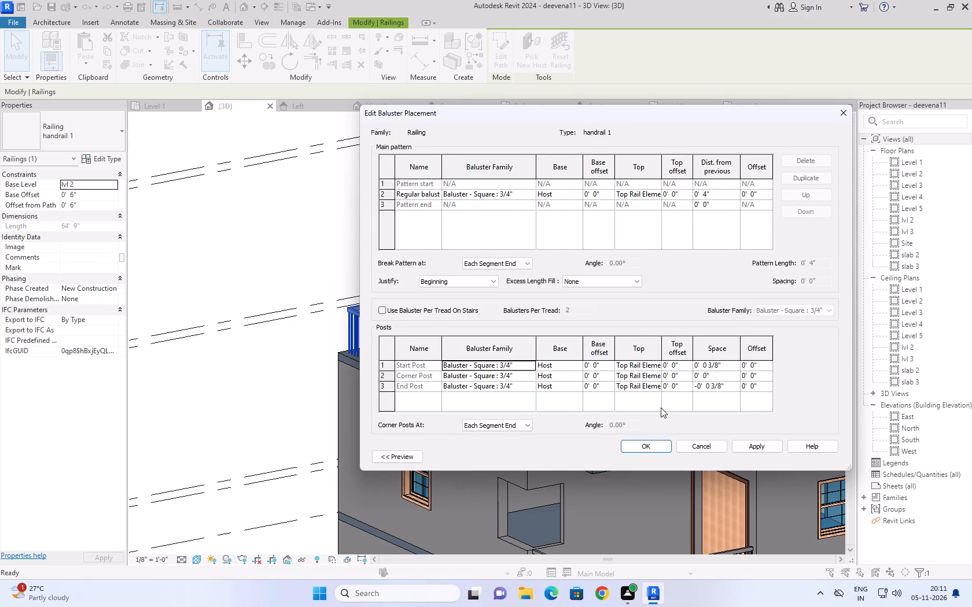
click(701, 448)
scroll(548, 358, down, 3)
scroll(548, 358, up, 4)
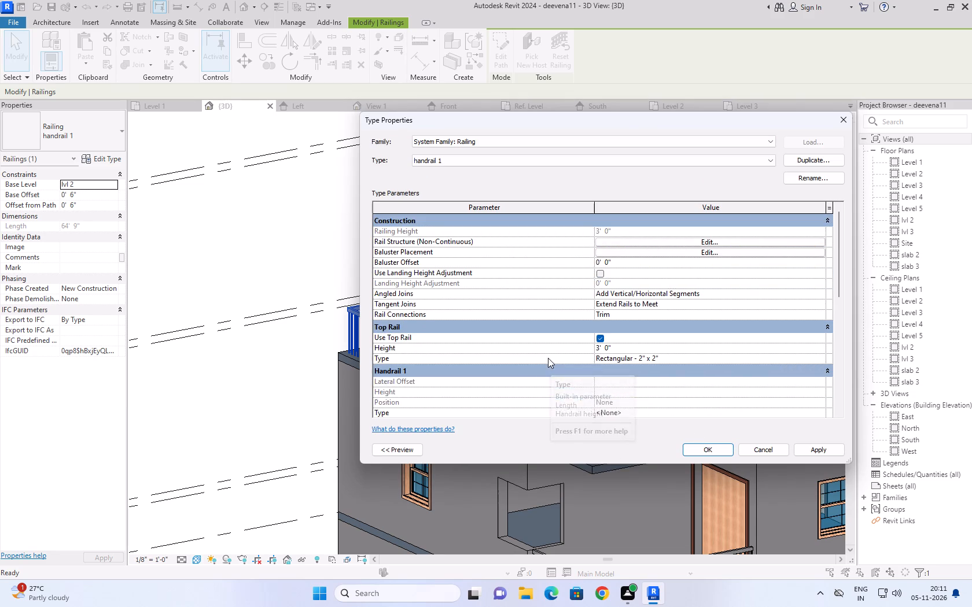
scroll(548, 358, up, 4)
scroll(548, 358, down, 18)
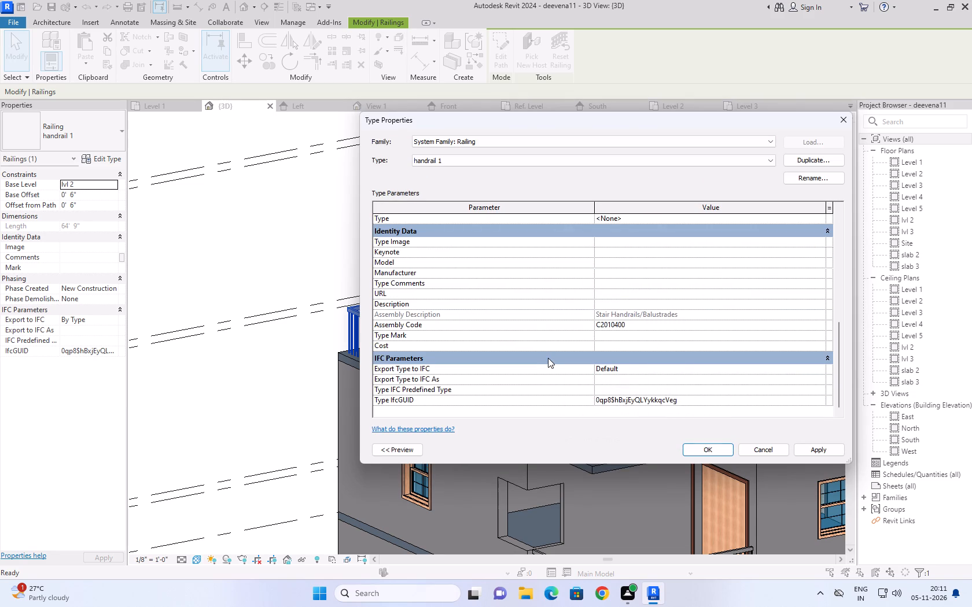
scroll(548, 358, up, 5)
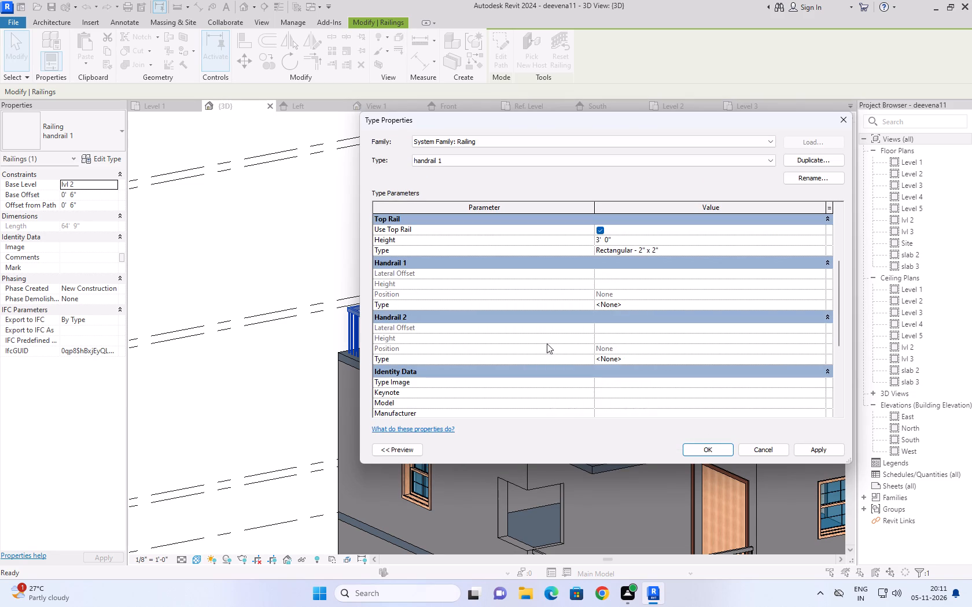
scroll(559, 331, up, 2)
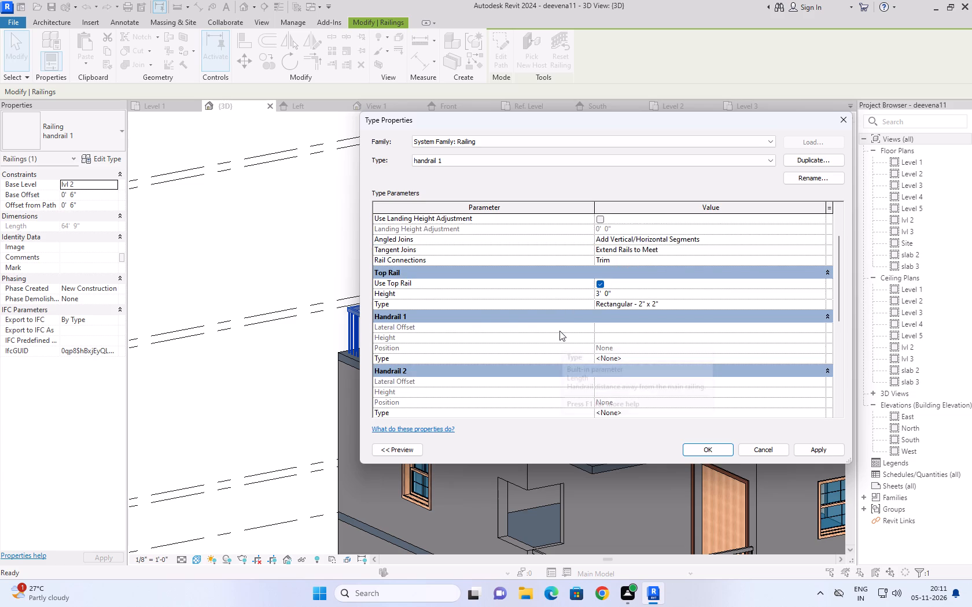
scroll(559, 331, up, 2)
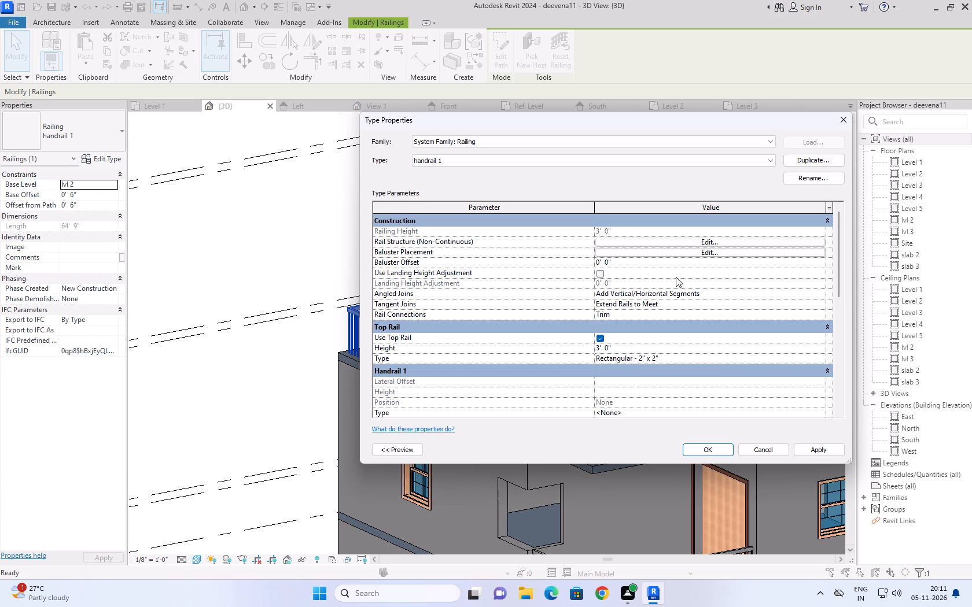
Set the Baluster Offset of the upper terrace's handrail 1 type to 2' 0" and inspect the railing on the terrace.
click(625, 264)
text(2')
key(Return)
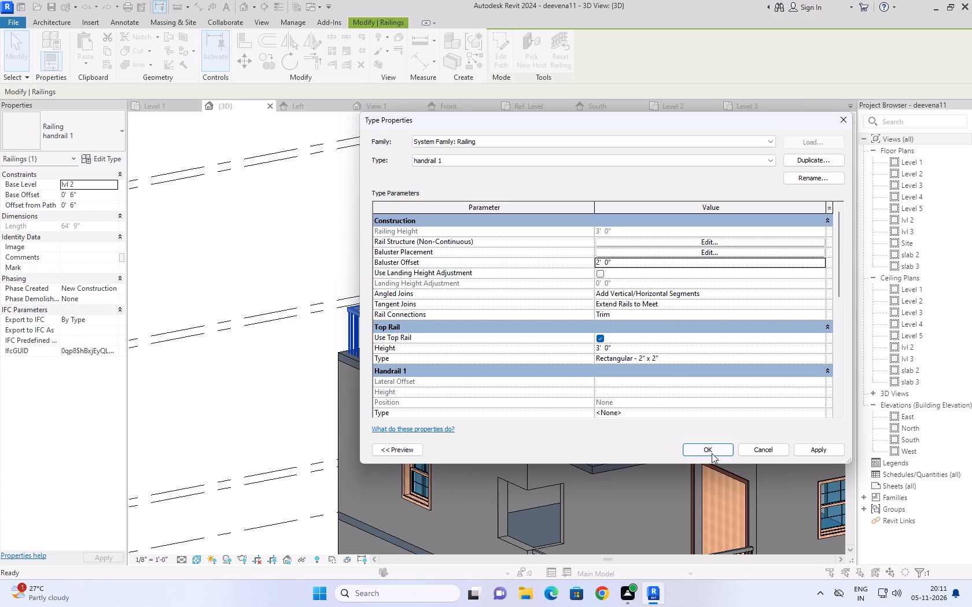
click(712, 453)
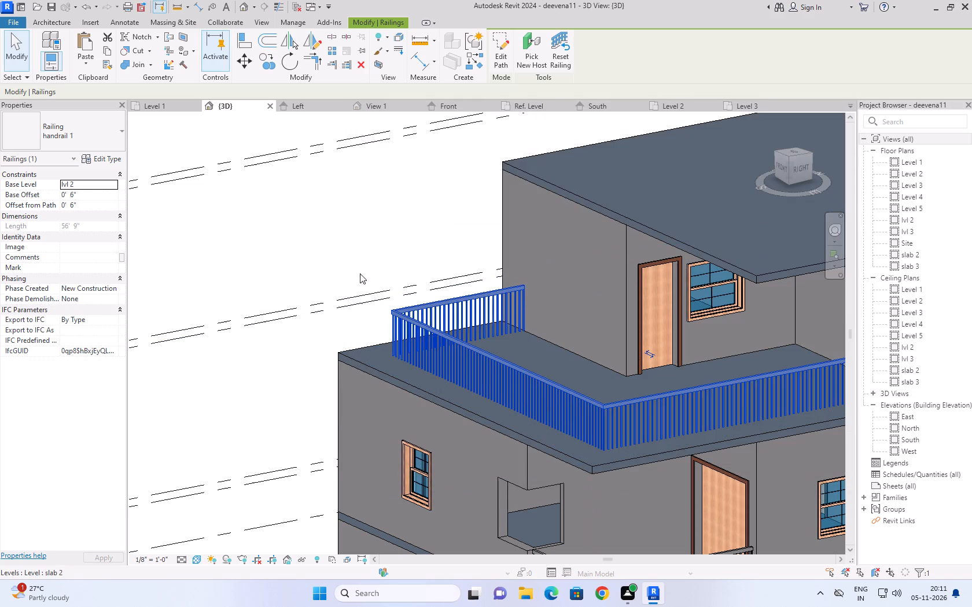
scroll(305, 282, up, 2)
scroll(304, 282, down, 2)
middle_drag(393, 310, 392, 307)
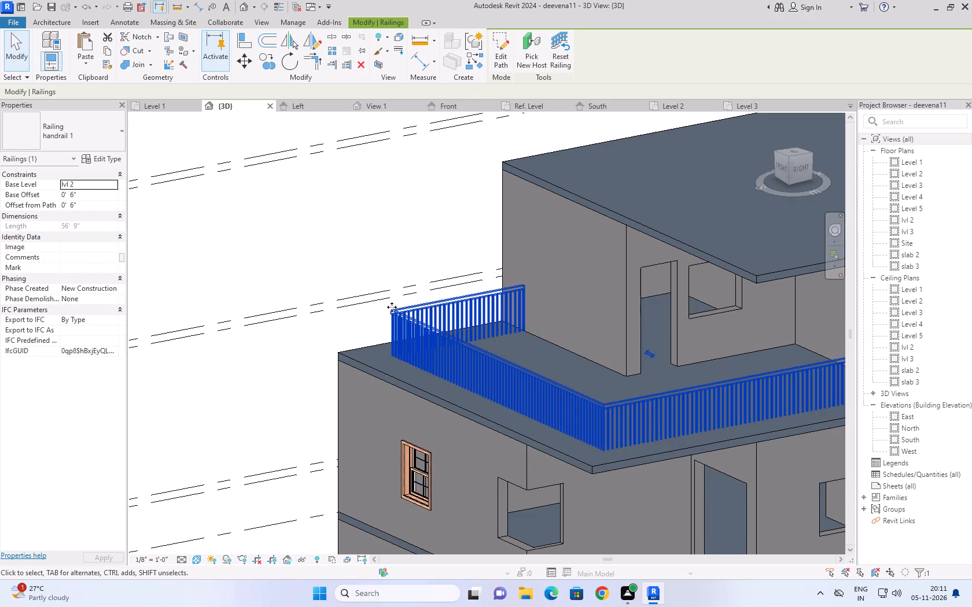
middle_drag(392, 307, 339, 236)
scroll(339, 236, up, 1)
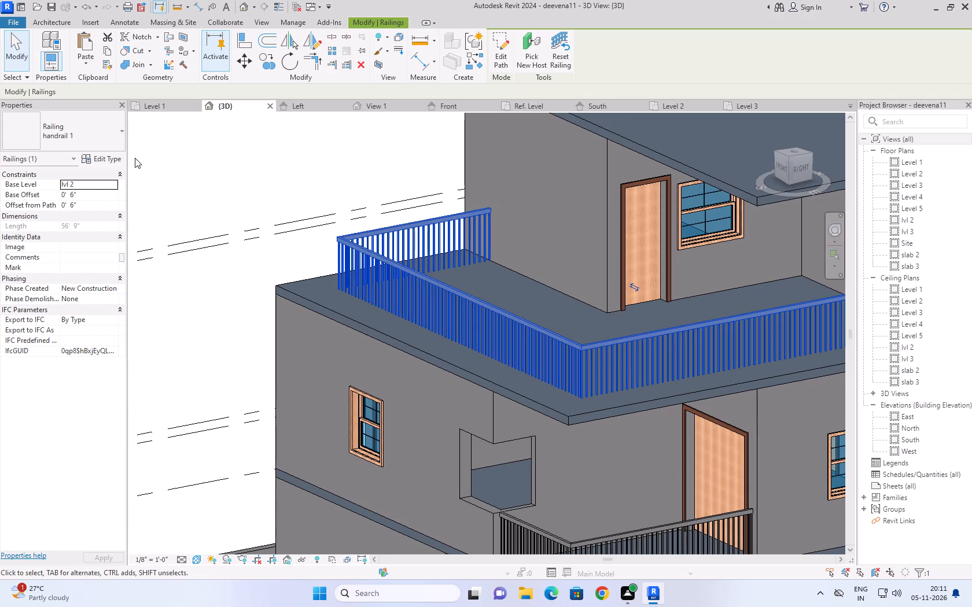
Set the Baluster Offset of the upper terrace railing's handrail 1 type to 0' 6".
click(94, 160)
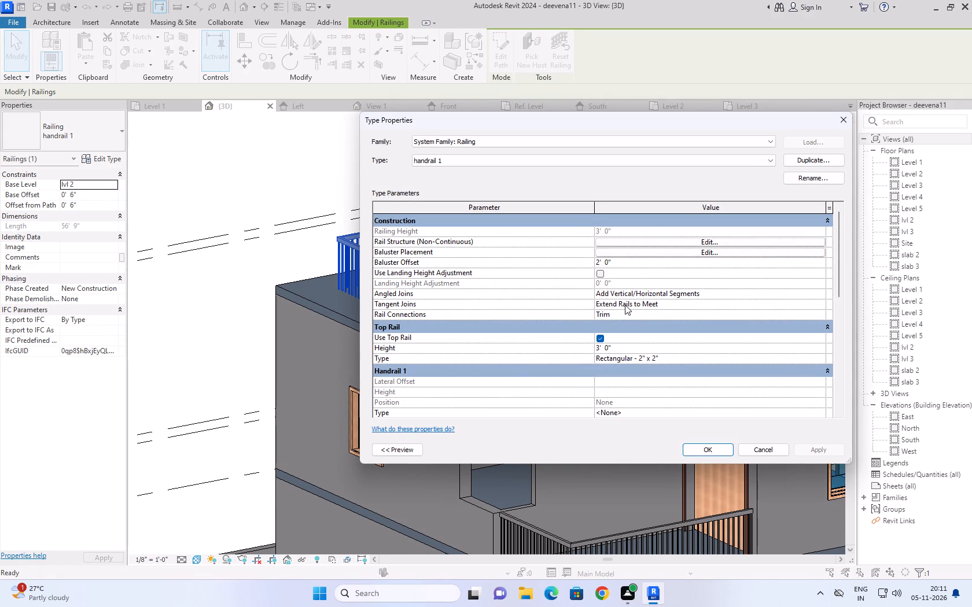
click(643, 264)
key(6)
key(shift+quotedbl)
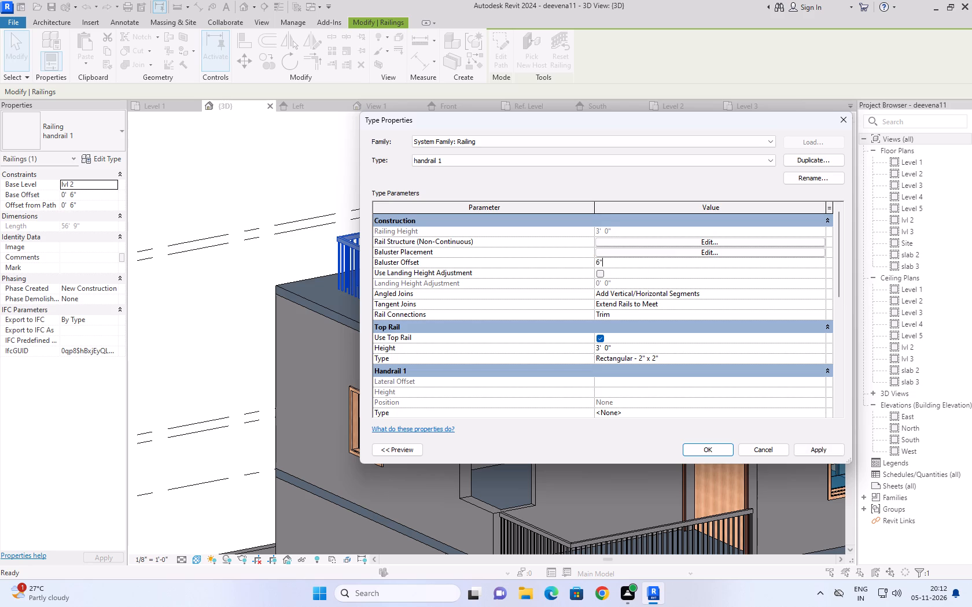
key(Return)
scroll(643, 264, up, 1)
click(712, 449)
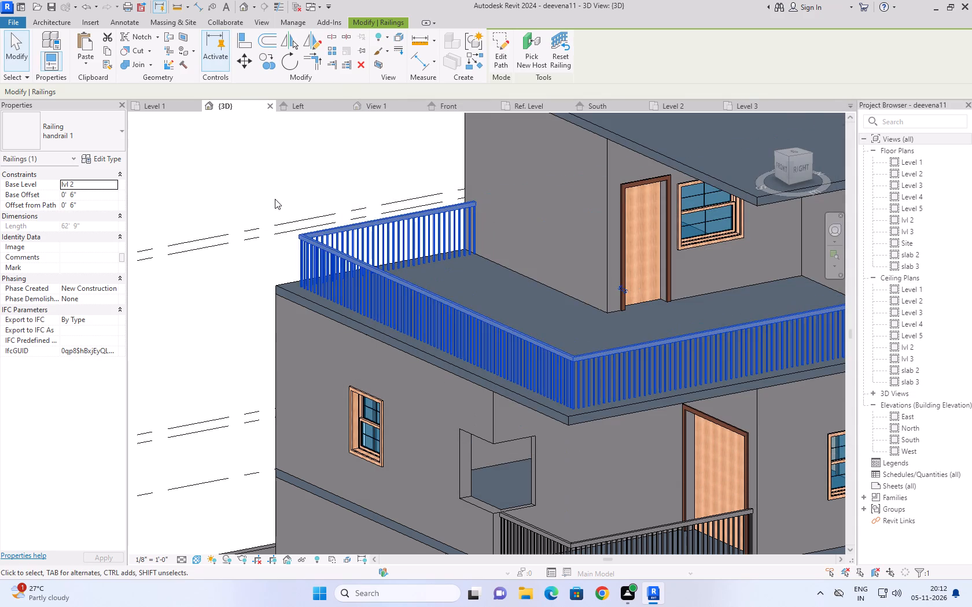
Set the Baluster Offset of the upper terrace railing's handrail 1 type to 0' 0".
scroll(275, 199, up, 3)
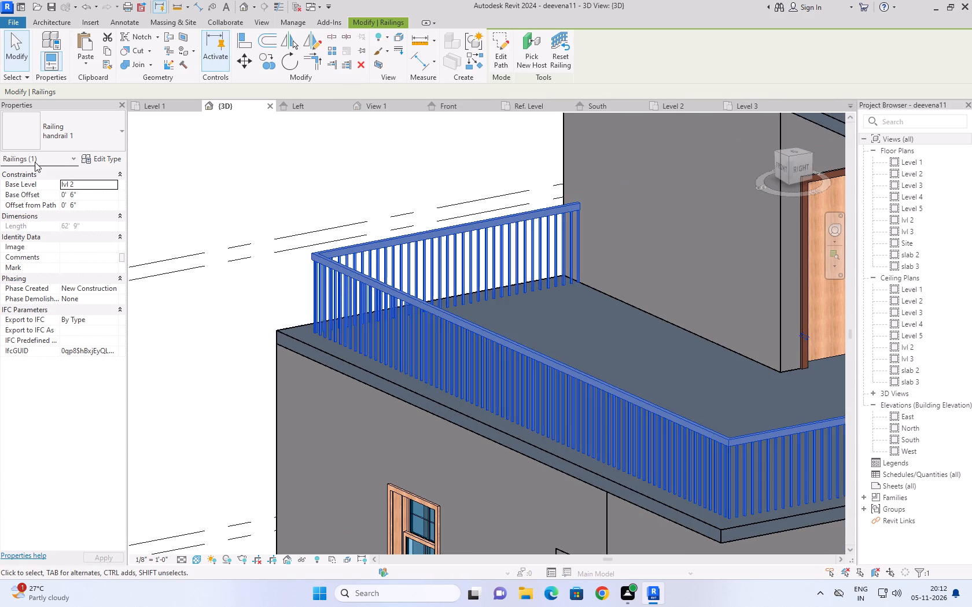
click(99, 156)
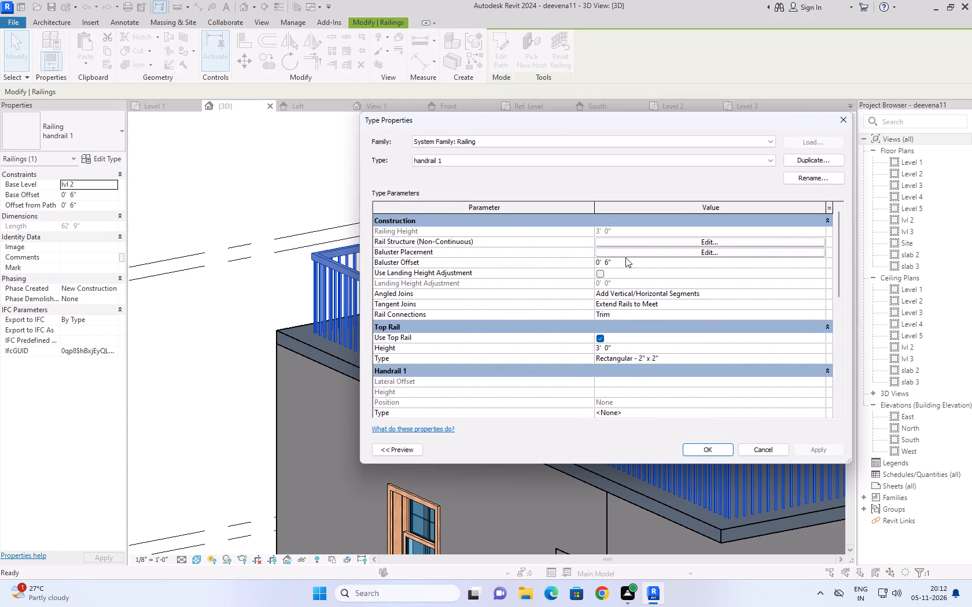
click(619, 261)
key(0)
key(Return)
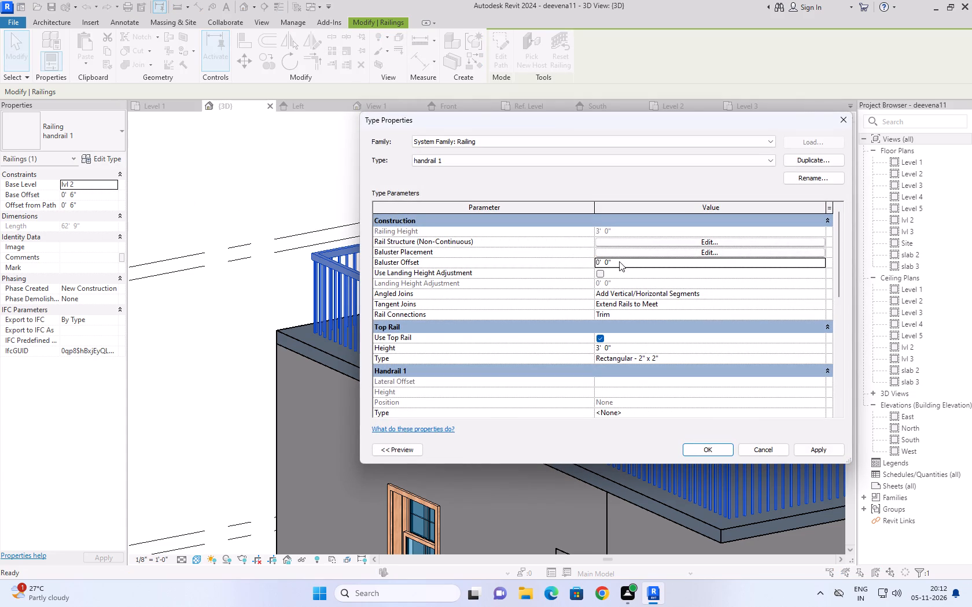
click(709, 454)
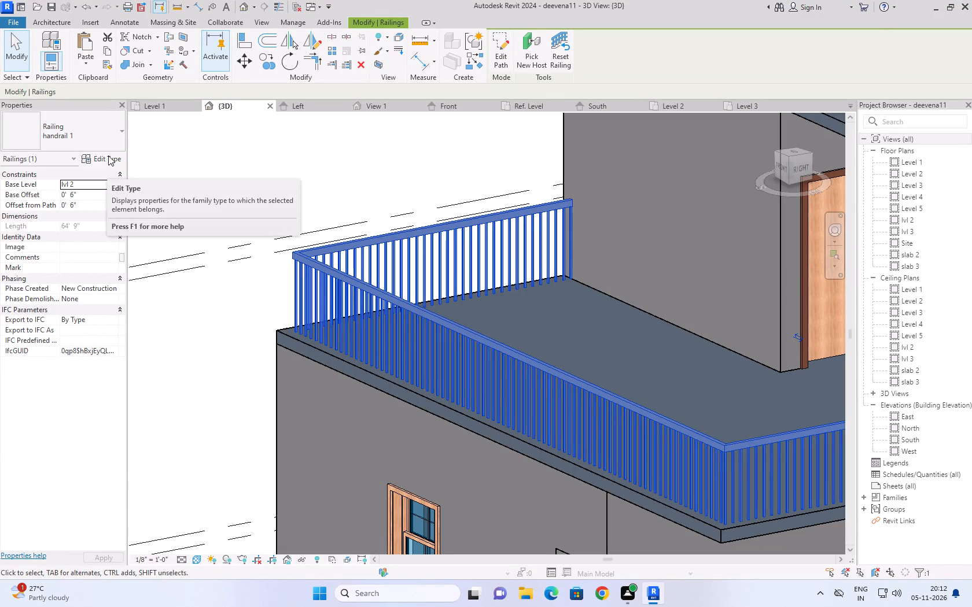
Examine how the handrail 1 balusters sit relative to the terrace slab edge at the corner and at the wall end.
scroll(266, 353, up, 5)
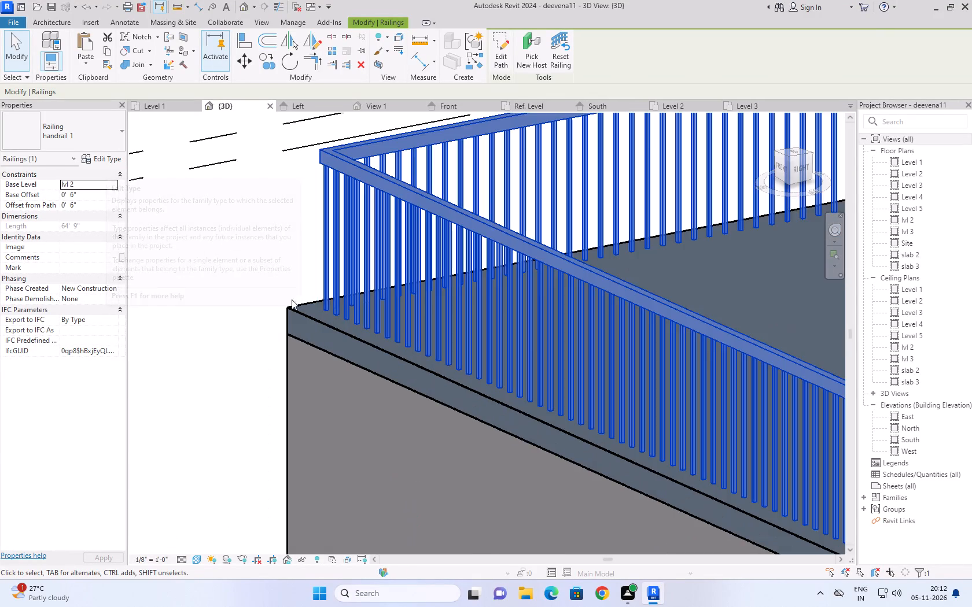
scroll(293, 279, up, 7)
scroll(308, 271, down, 4)
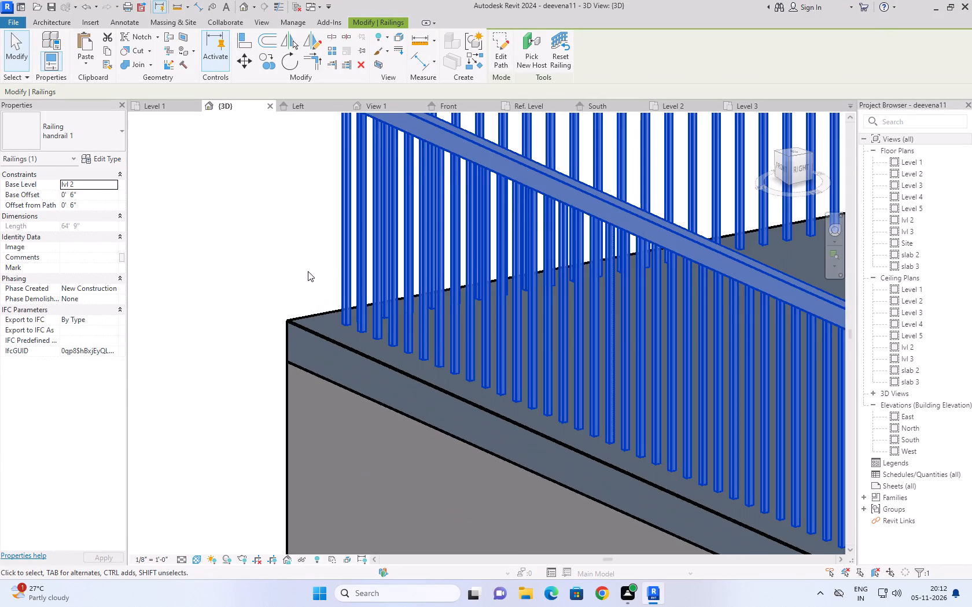
scroll(308, 271, down, 15)
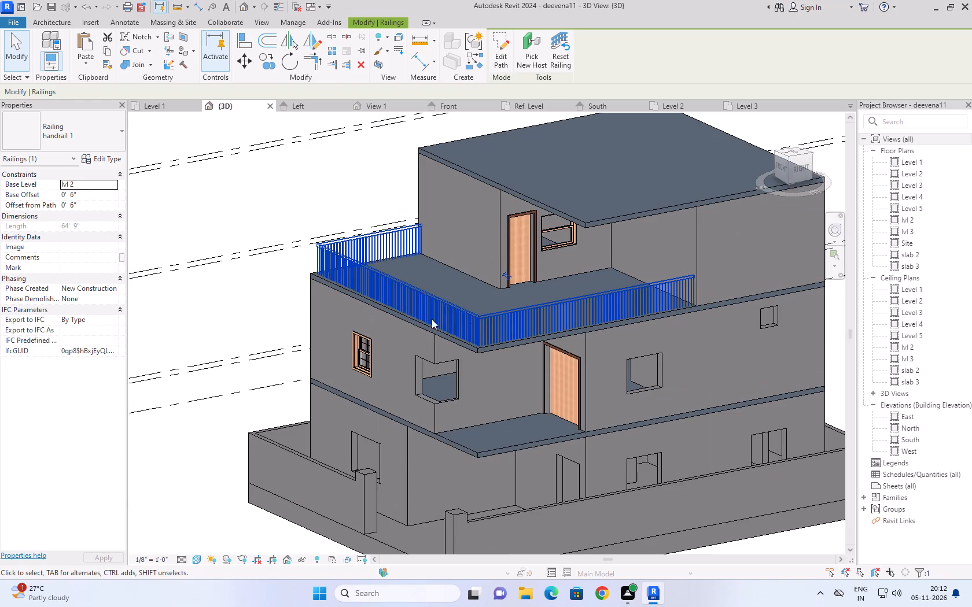
scroll(717, 313, up, 3)
scroll(673, 293, up, 12)
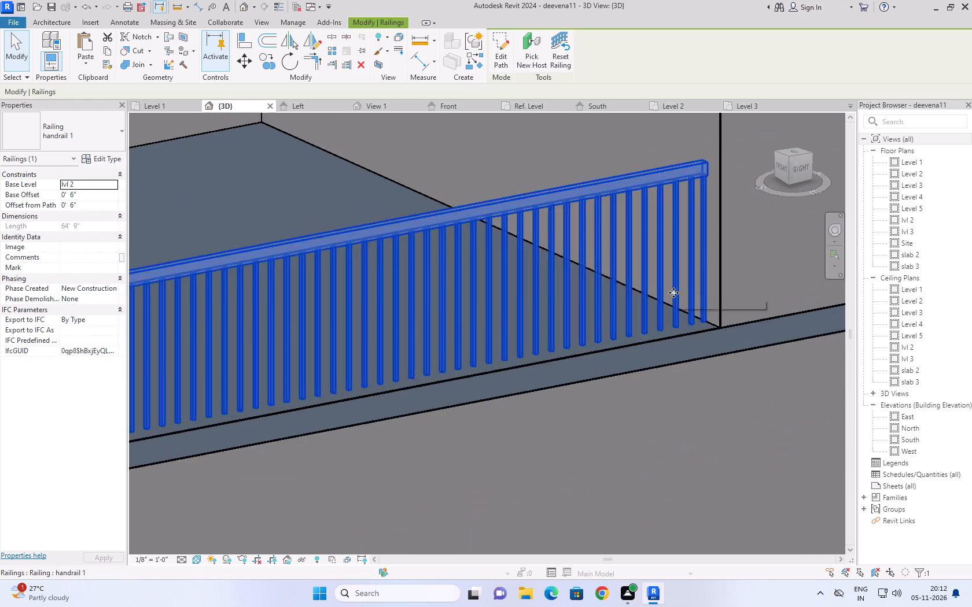
scroll(673, 293, up, 1)
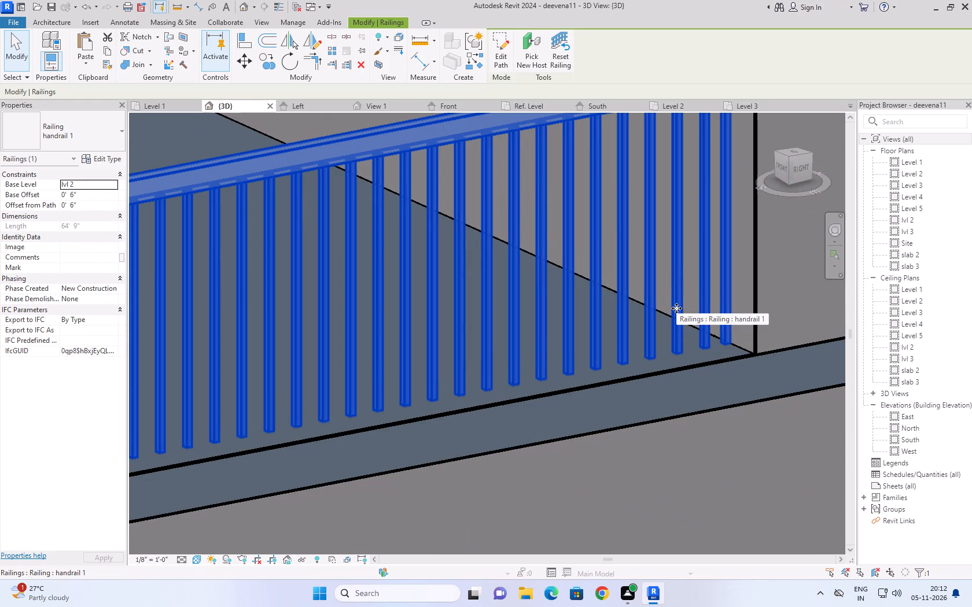
scroll(741, 342, up, 4)
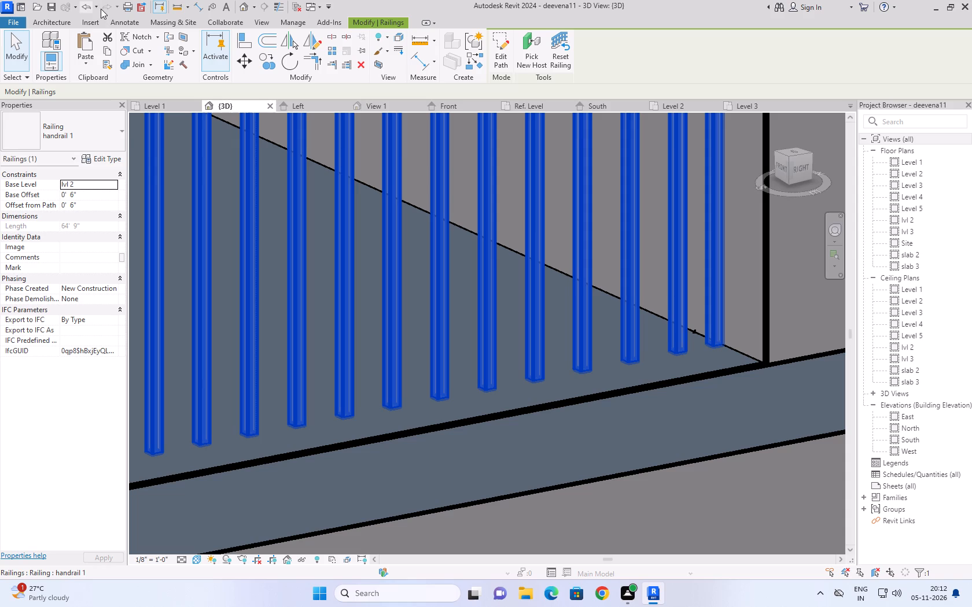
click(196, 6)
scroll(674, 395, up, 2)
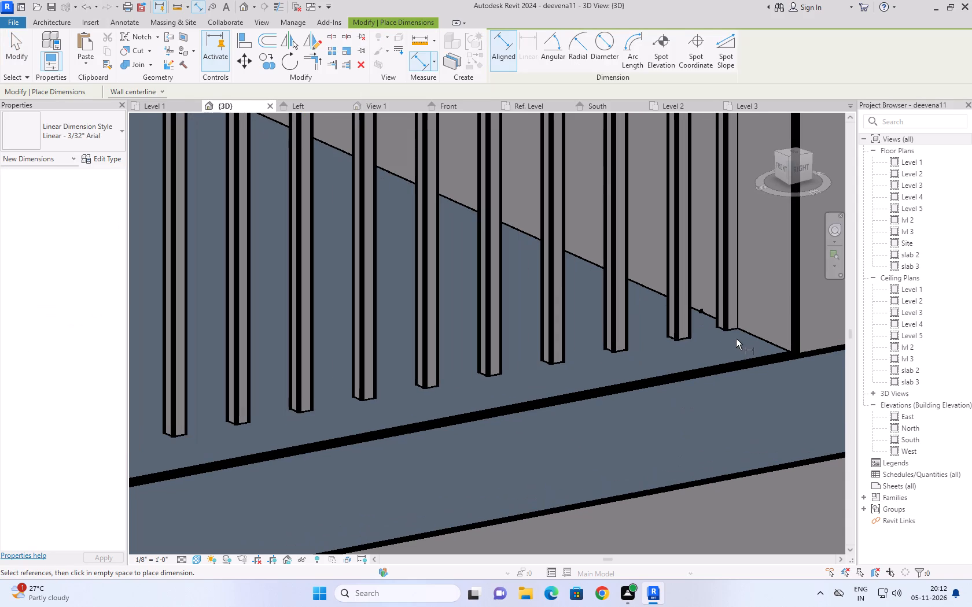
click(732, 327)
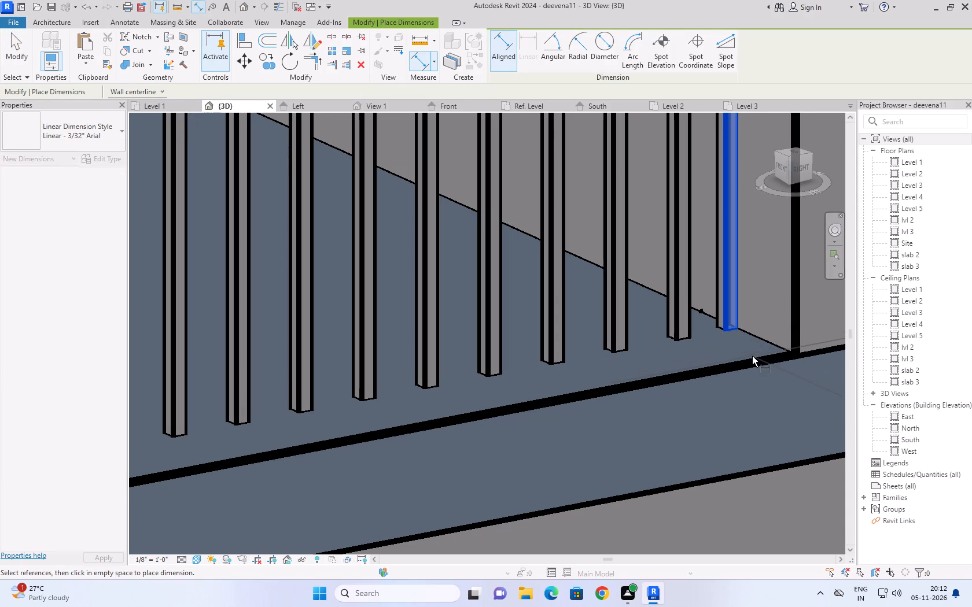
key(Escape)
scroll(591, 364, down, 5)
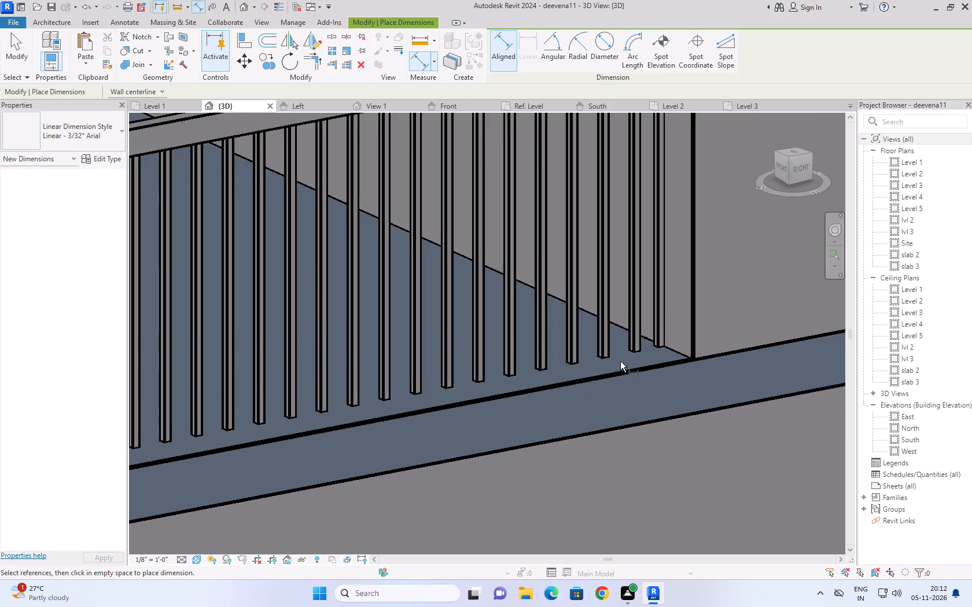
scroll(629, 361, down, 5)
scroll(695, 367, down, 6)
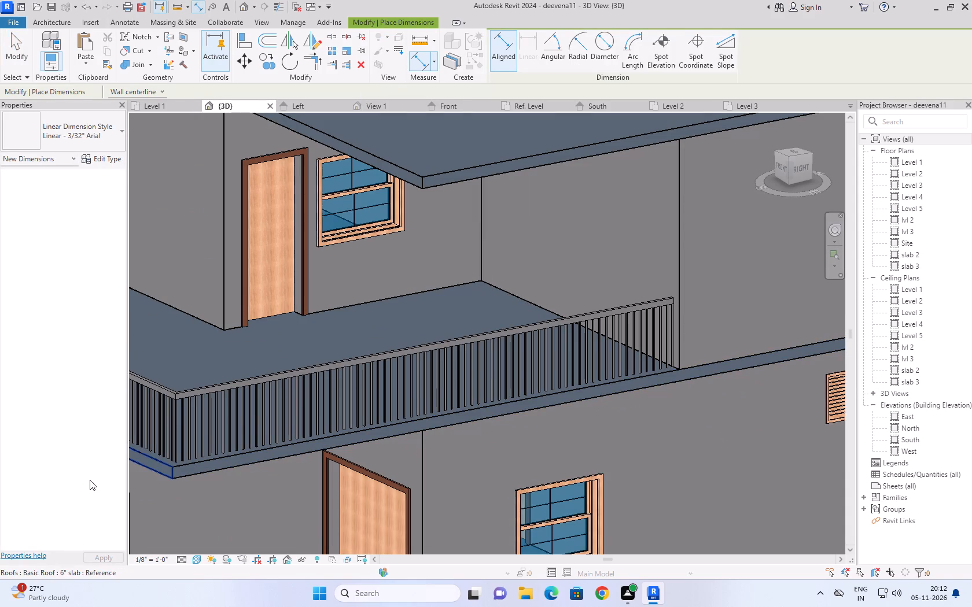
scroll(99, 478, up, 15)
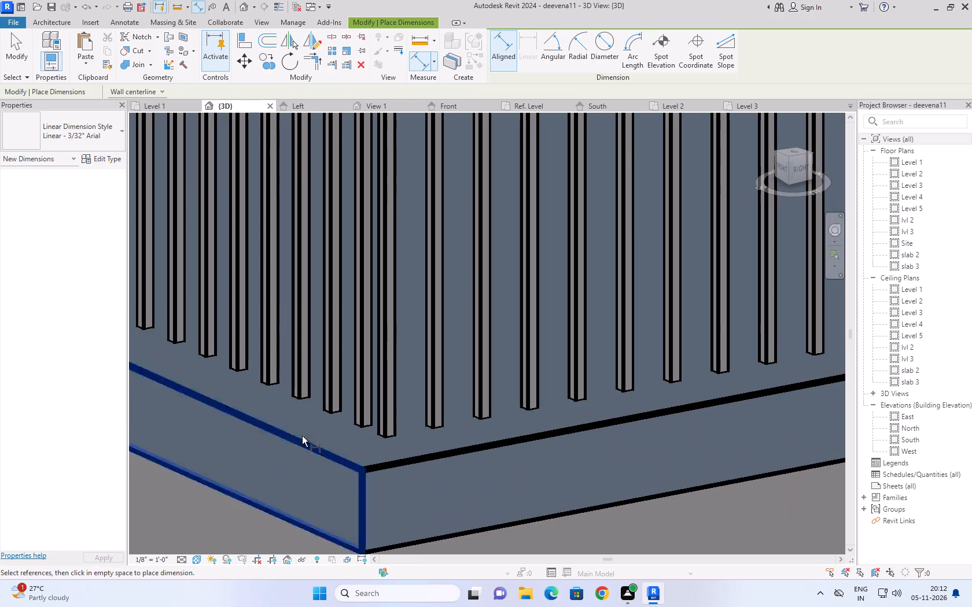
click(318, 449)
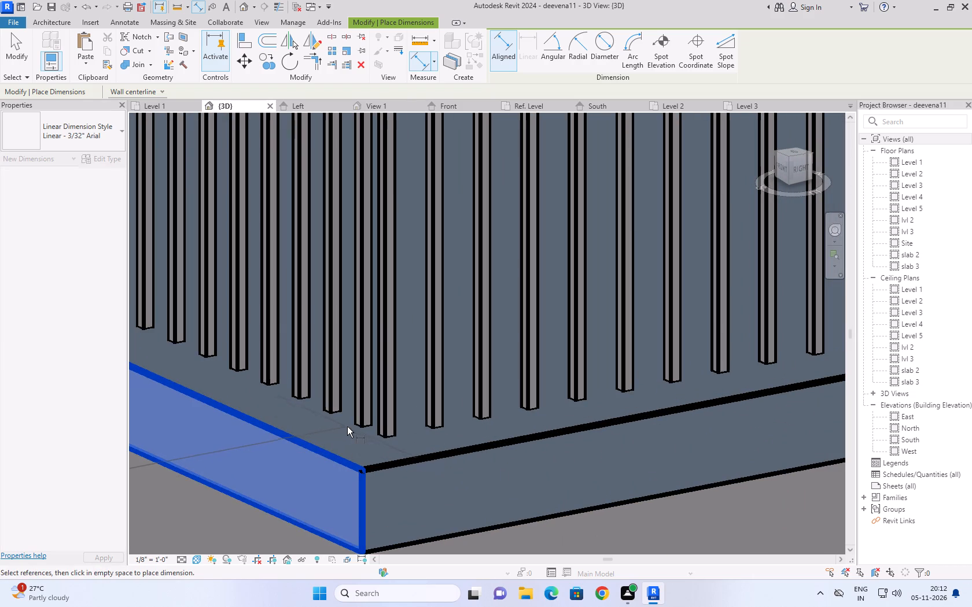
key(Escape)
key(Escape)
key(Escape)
Set the upper terrace railing's Offset from Path to 0' 0".
scroll(354, 422, down, 5)
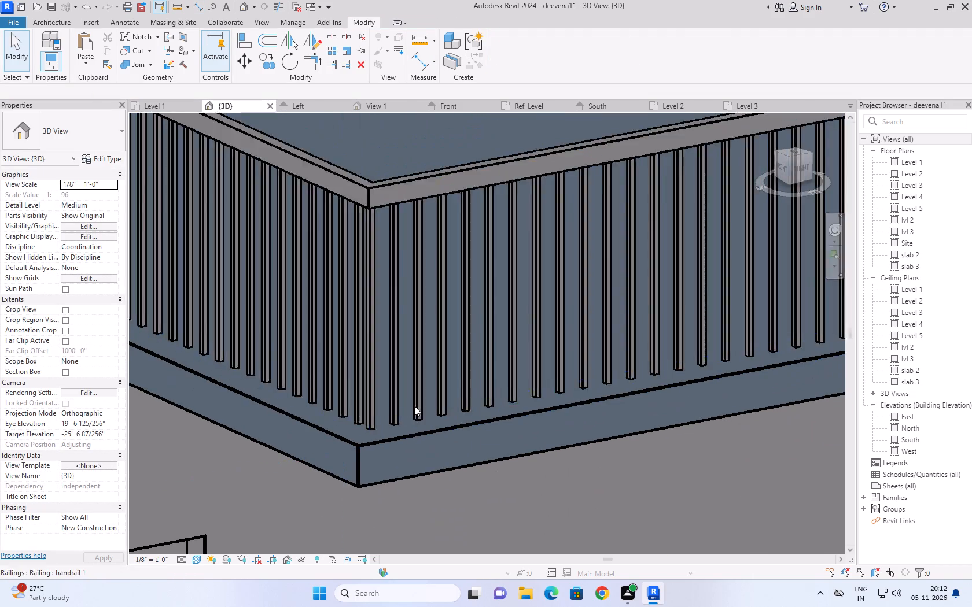
scroll(490, 395, down, 3)
middle_drag(432, 377, 599, 443)
scroll(549, 491, up, 5)
scroll(607, 519, up, 6)
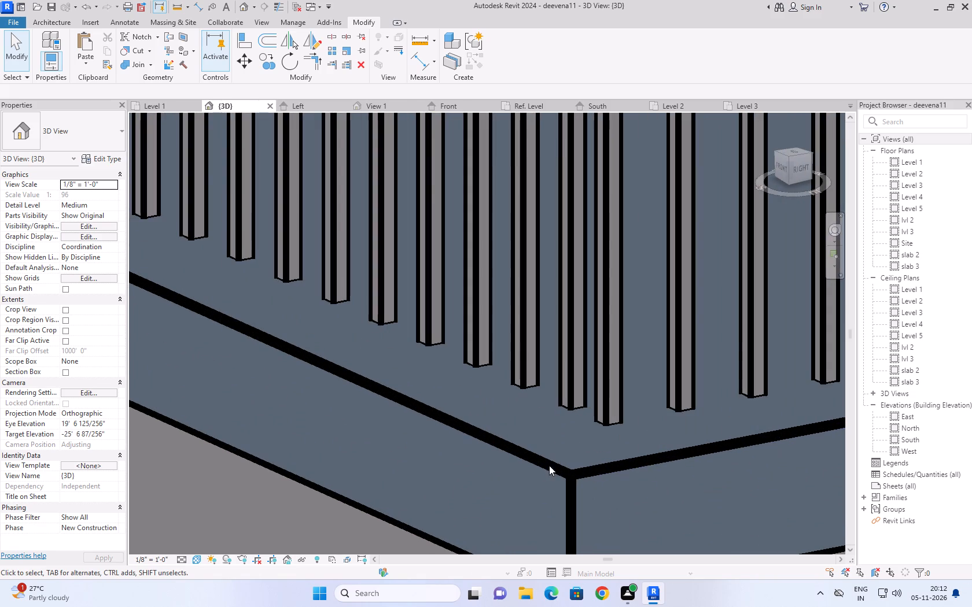
click(597, 390)
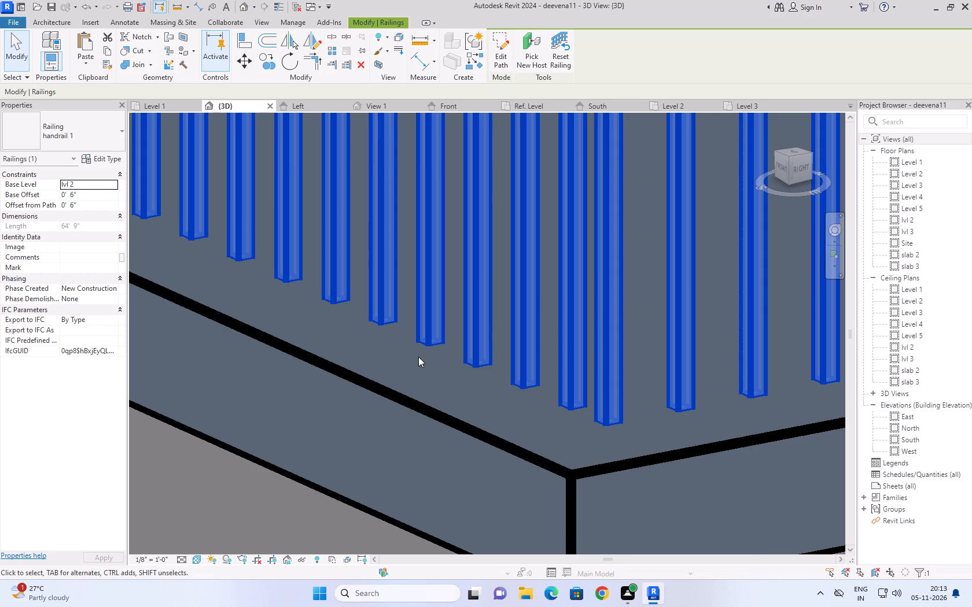
click(89, 205)
key(0)
key(Return)
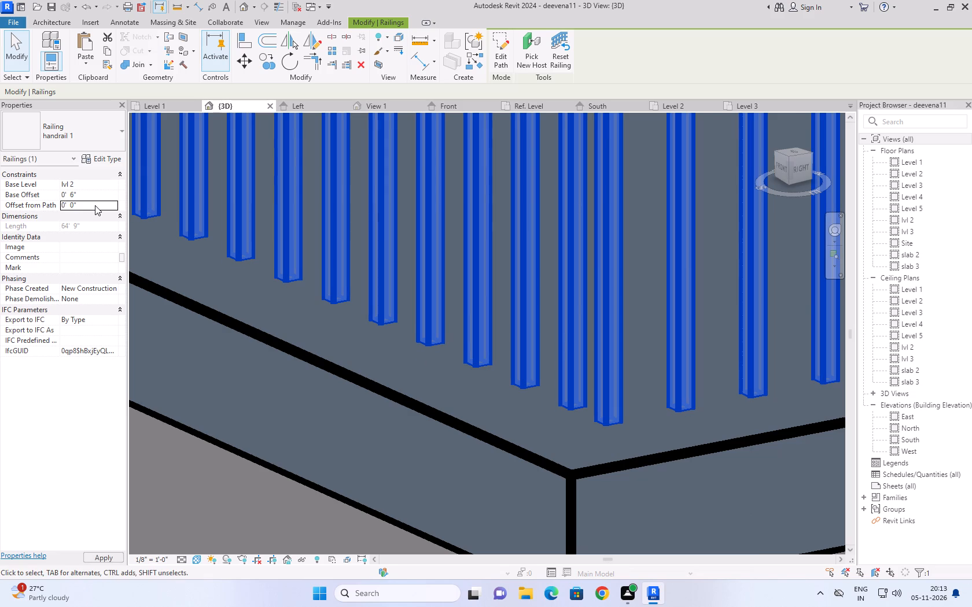
Examine the baluster bases against the slab edge at the upper terrace's corners.
scroll(587, 498, up, 3)
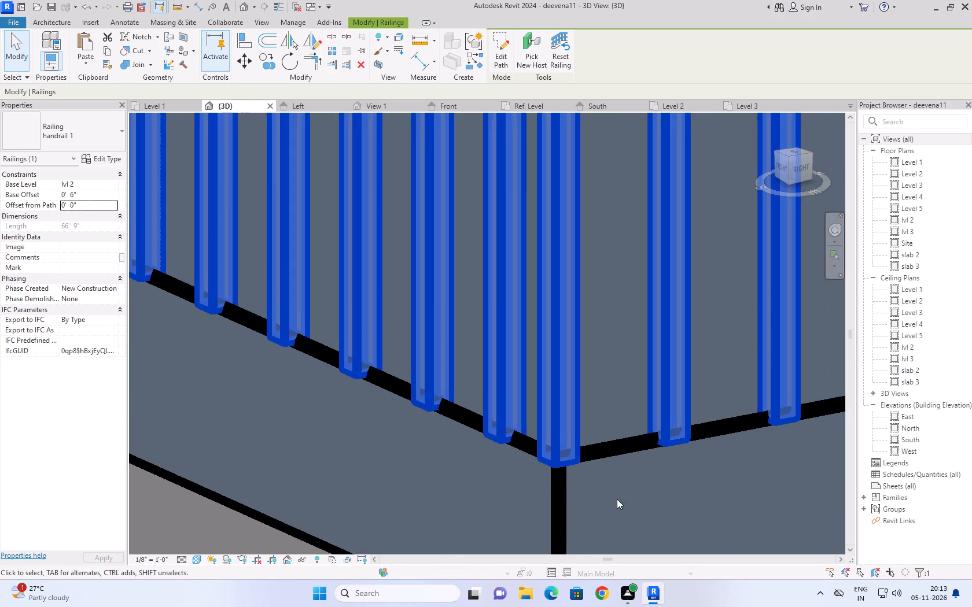
scroll(679, 476, up, 7)
scroll(667, 450, down, 8)
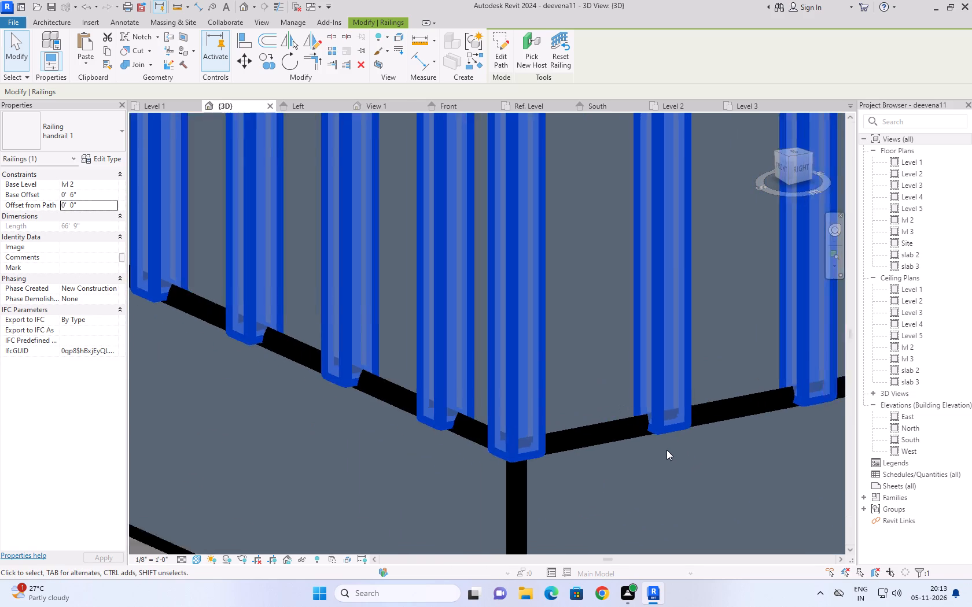
scroll(667, 450, down, 2)
click(248, 509)
scroll(361, 393, down, 5)
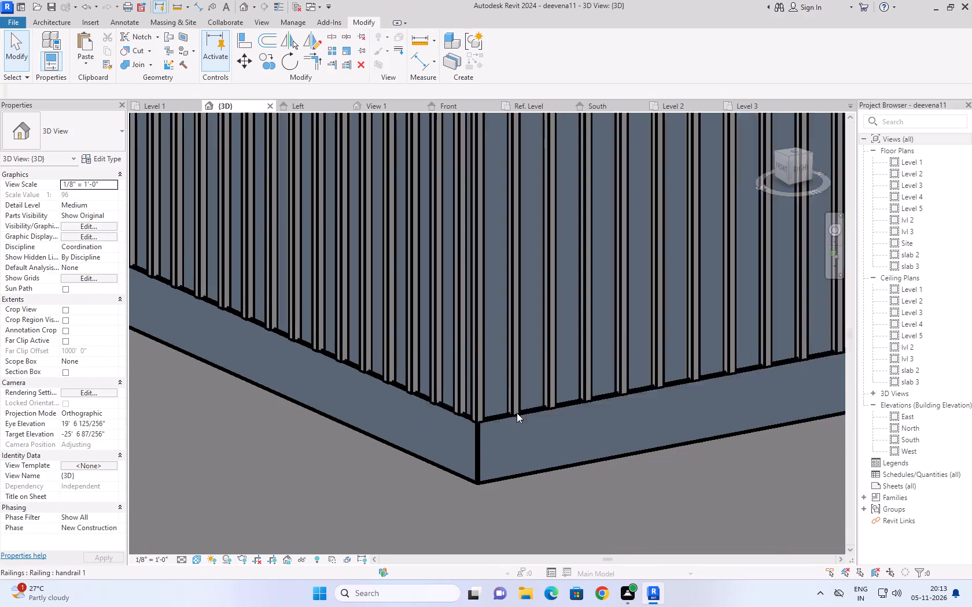
scroll(517, 413, down, 11)
scroll(559, 439, down, 3)
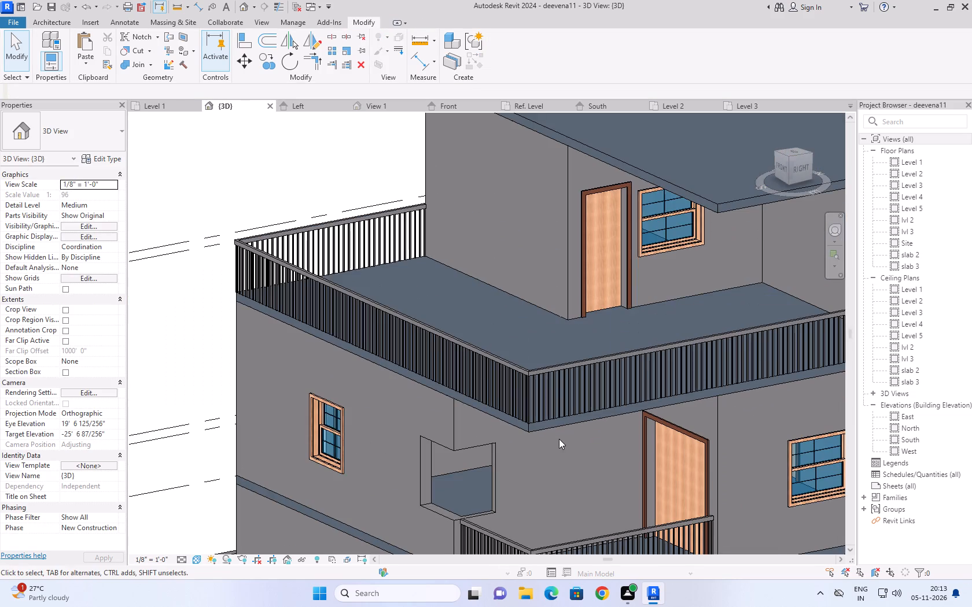
scroll(270, 194, up, 3)
scroll(157, 315, up, 5)
scroll(206, 319, up, 3)
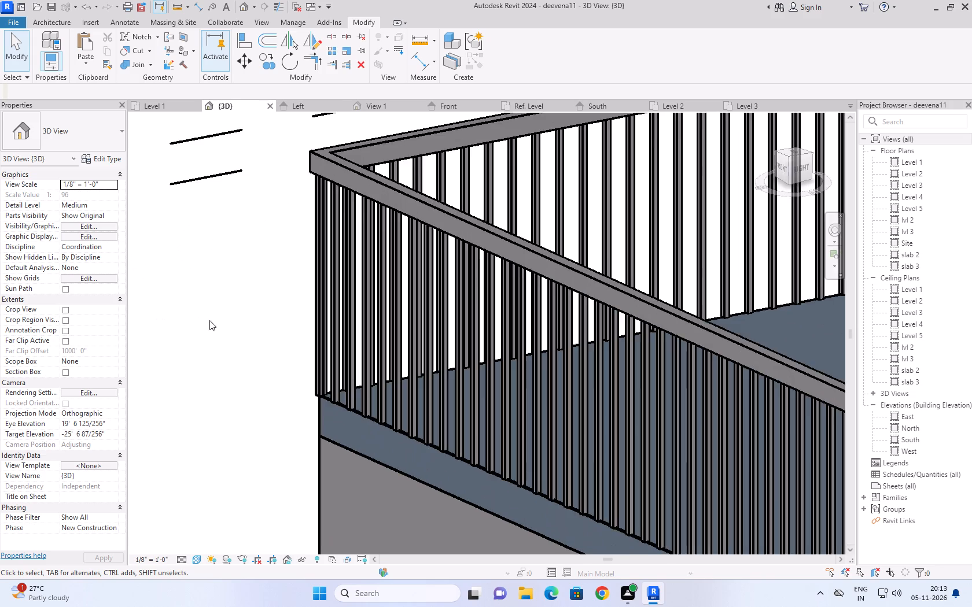
scroll(267, 372, up, 8)
scroll(415, 462, up, 4)
scroll(373, 439, up, 2)
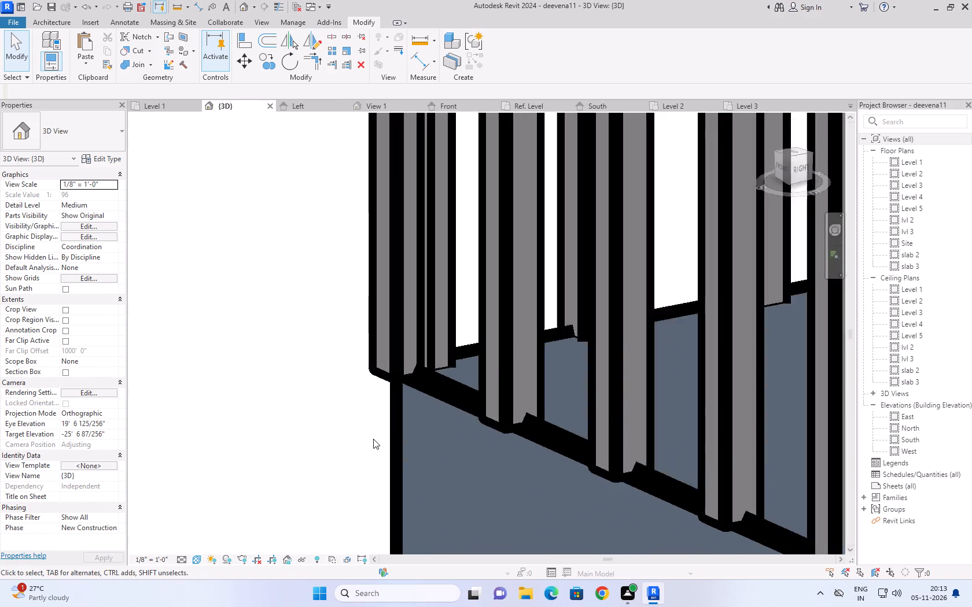
scroll(373, 439, up, 7)
scroll(370, 420, down, 3)
middle_drag(338, 419, 274, 416)
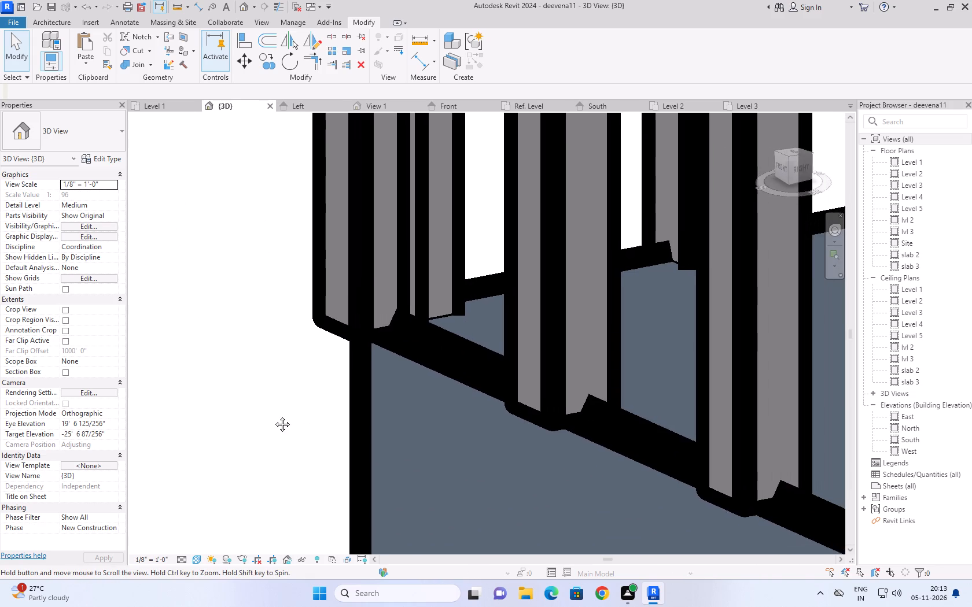
middle_drag(274, 416, 271, 415)
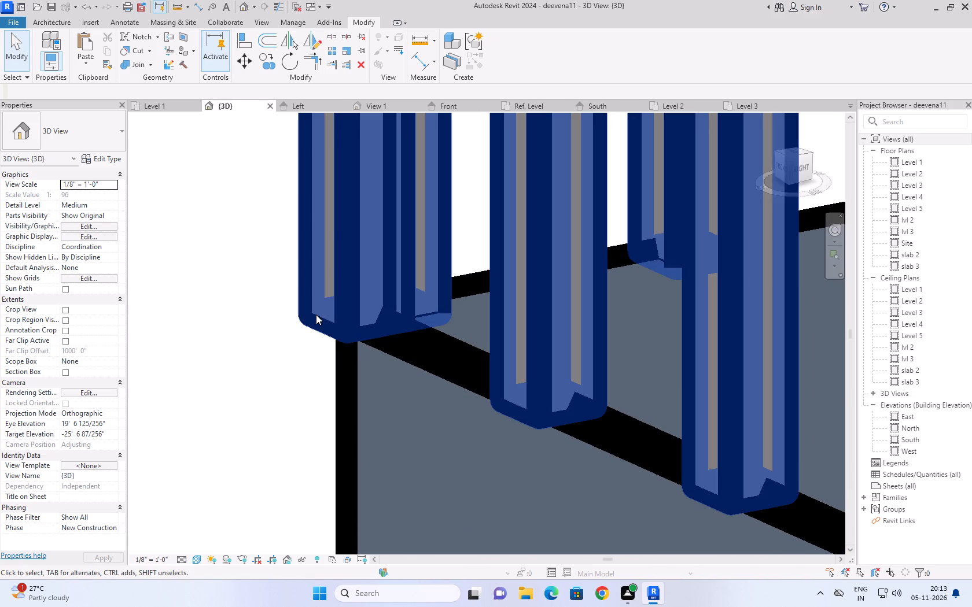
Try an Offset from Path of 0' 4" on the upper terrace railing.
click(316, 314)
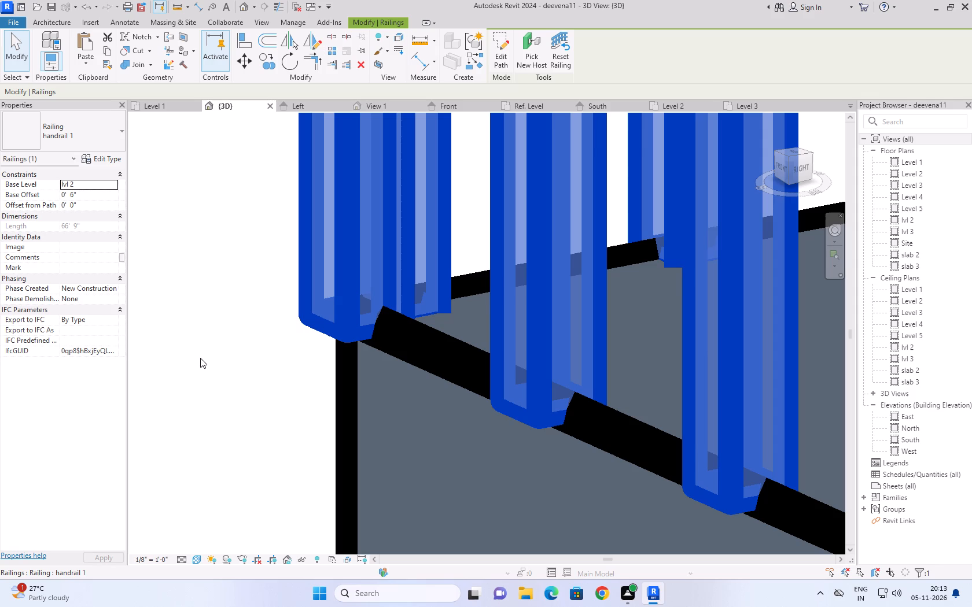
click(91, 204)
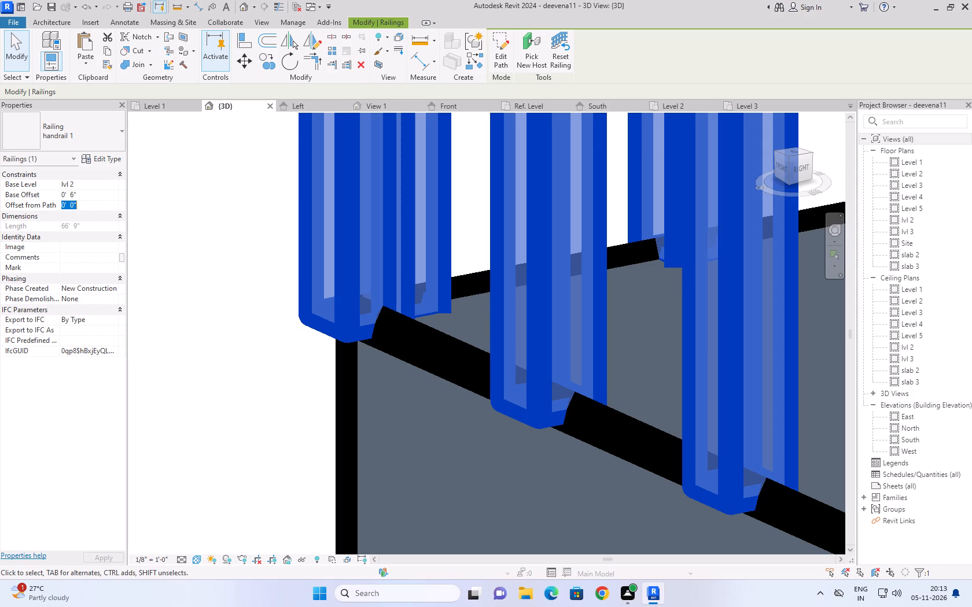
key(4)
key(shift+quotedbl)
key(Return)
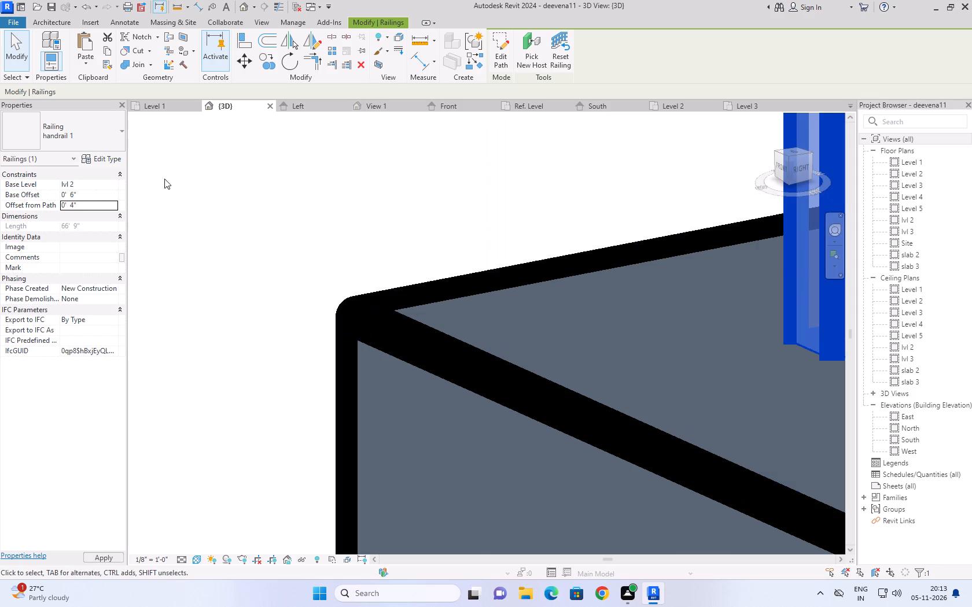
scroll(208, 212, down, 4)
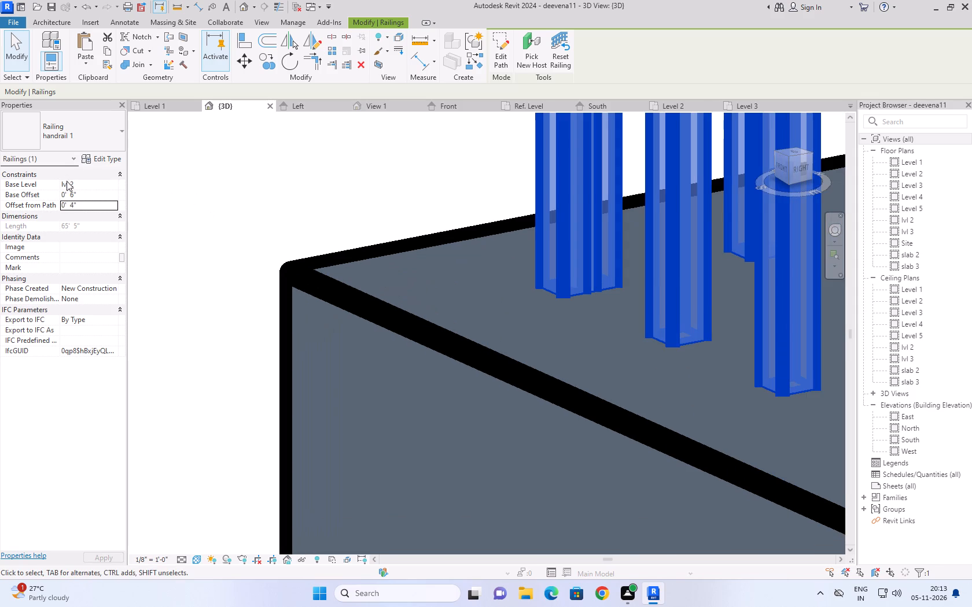
Set the upper terrace railing's Offset from Path to 0' 1".
click(83, 203)
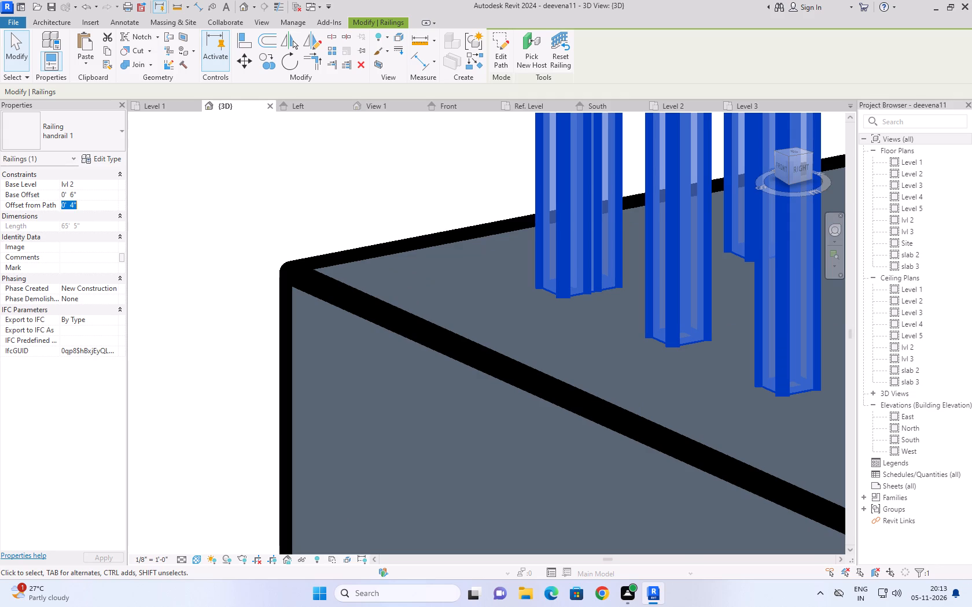
key(1)
key(shift+quotedbl)
key(Return)
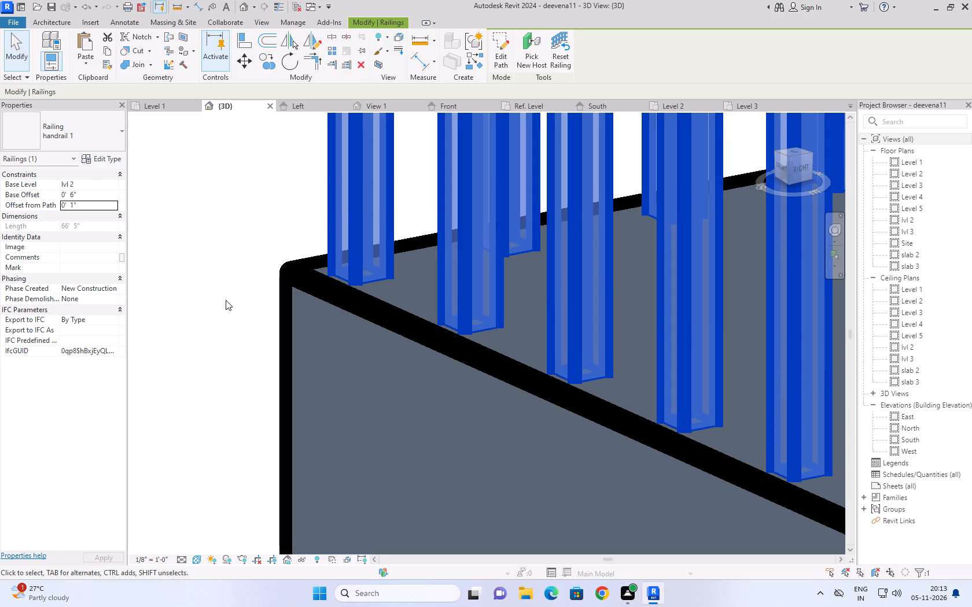
scroll(226, 300, down, 3)
click(197, 260)
Set the Offset from Path of the lvl 1 balcony railing (handrail 2) to 0' 1".
scroll(197, 260, down, 5)
scroll(228, 302, down, 9)
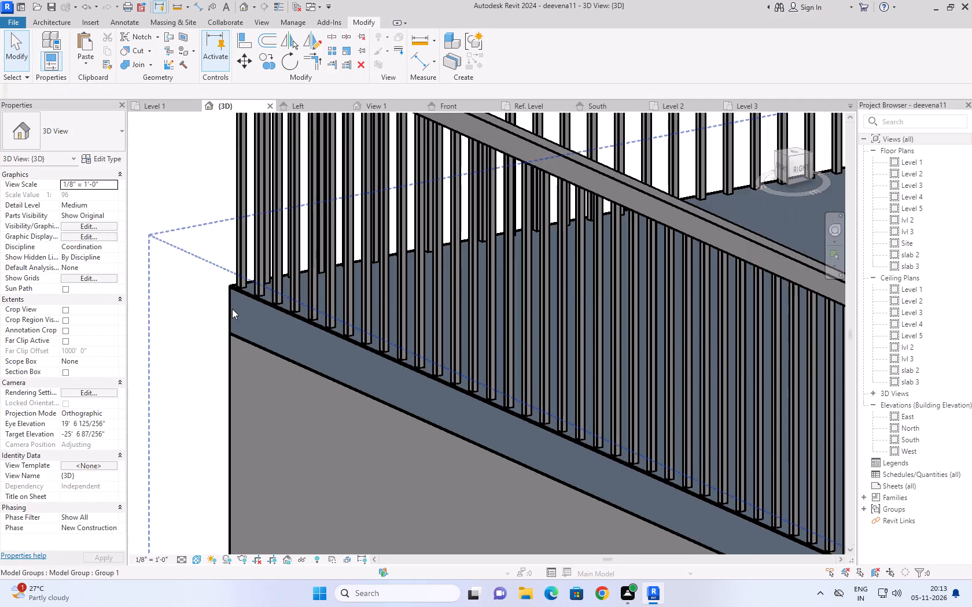
scroll(232, 309, down, 1)
scroll(268, 356, down, 7)
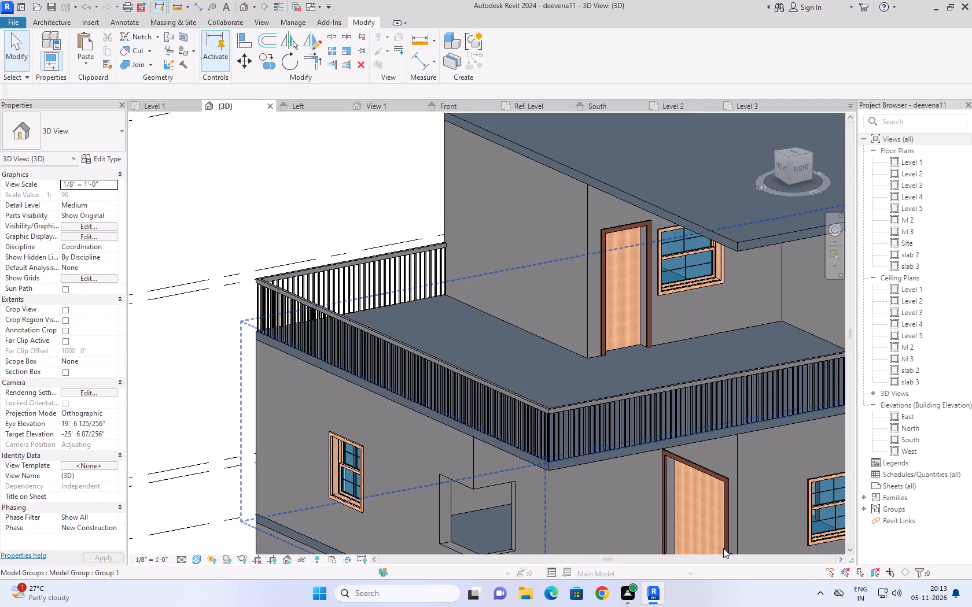
middle_drag(590, 473, 469, 233)
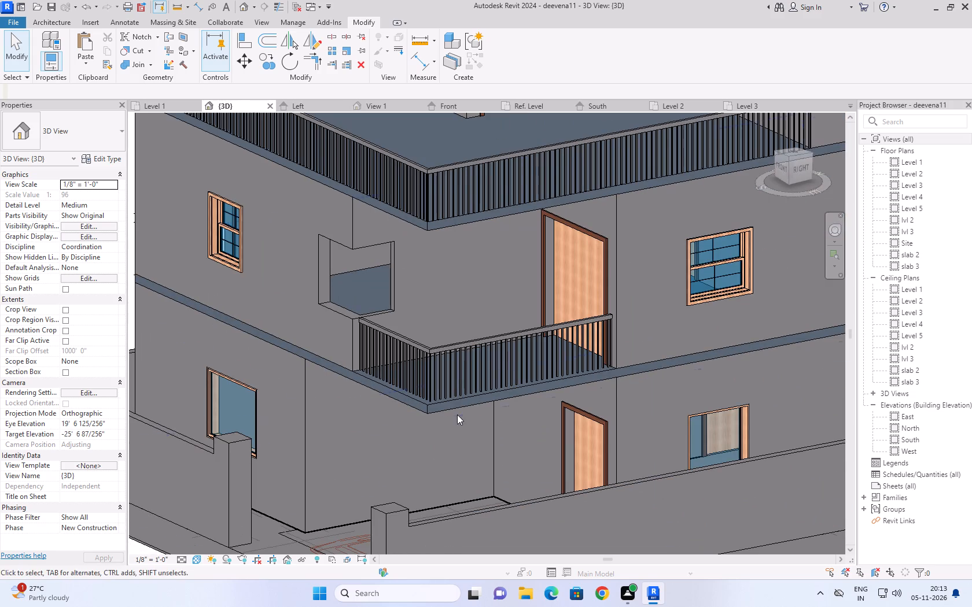
scroll(443, 383, up, 3)
click(429, 357)
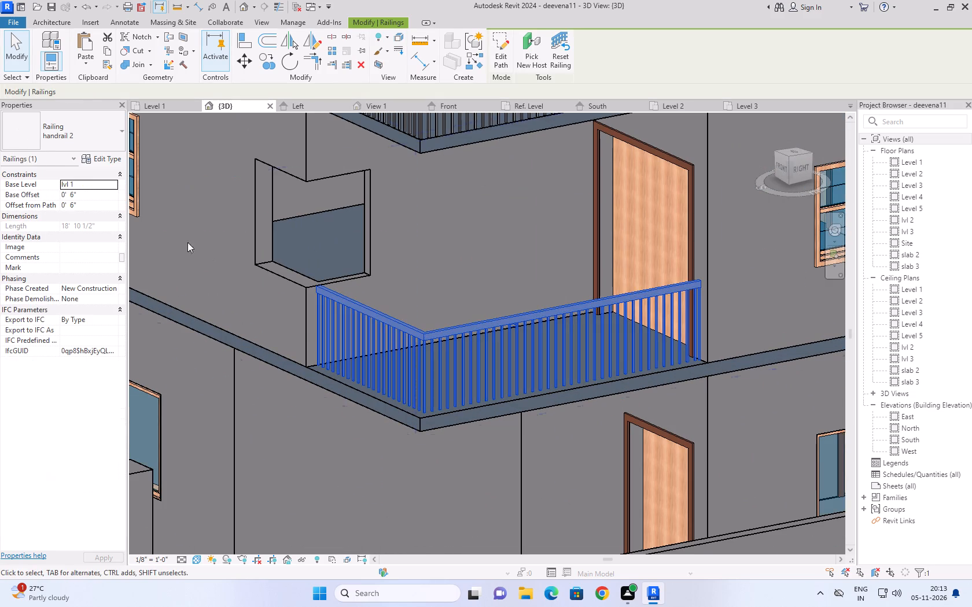
click(105, 206)
key(1)
key(shift+quotedbl)
key(Return)
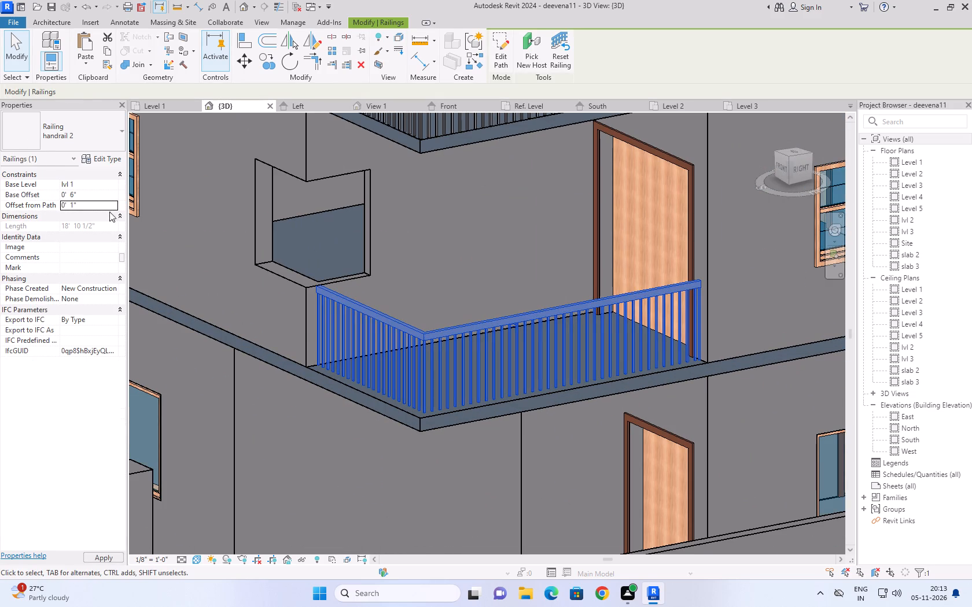
scroll(376, 297, down, 6)
scroll(441, 450, down, 3)
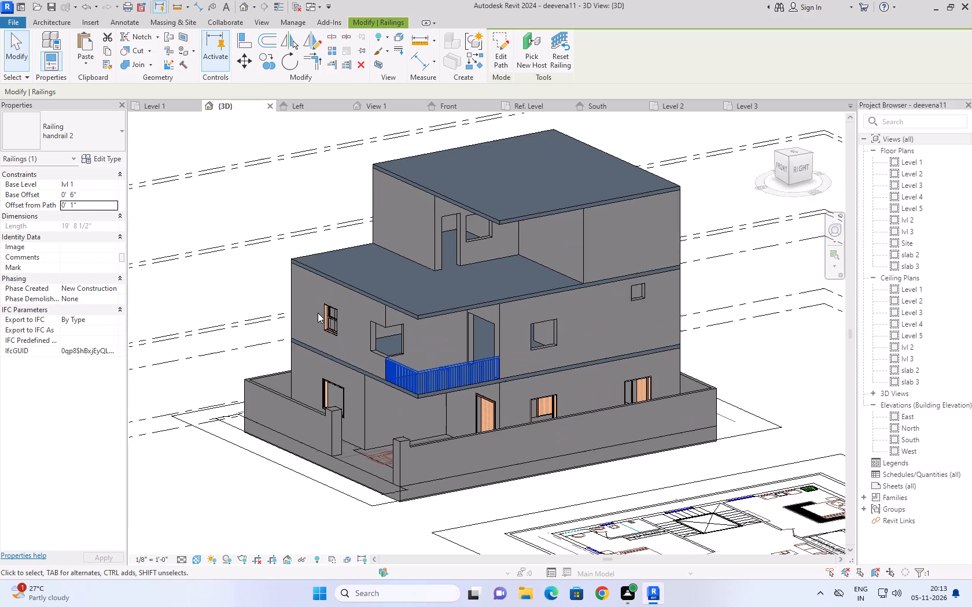
click(284, 217)
Review the baluster placement settings of the upper terrace railing's handrail 1 type without changing them.
scroll(318, 206, up, 4)
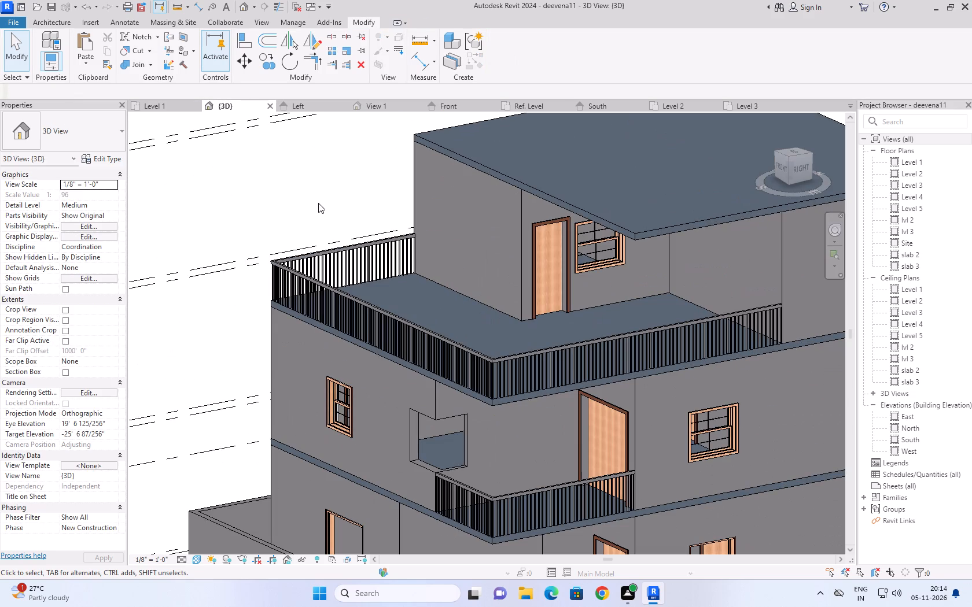
click(294, 267)
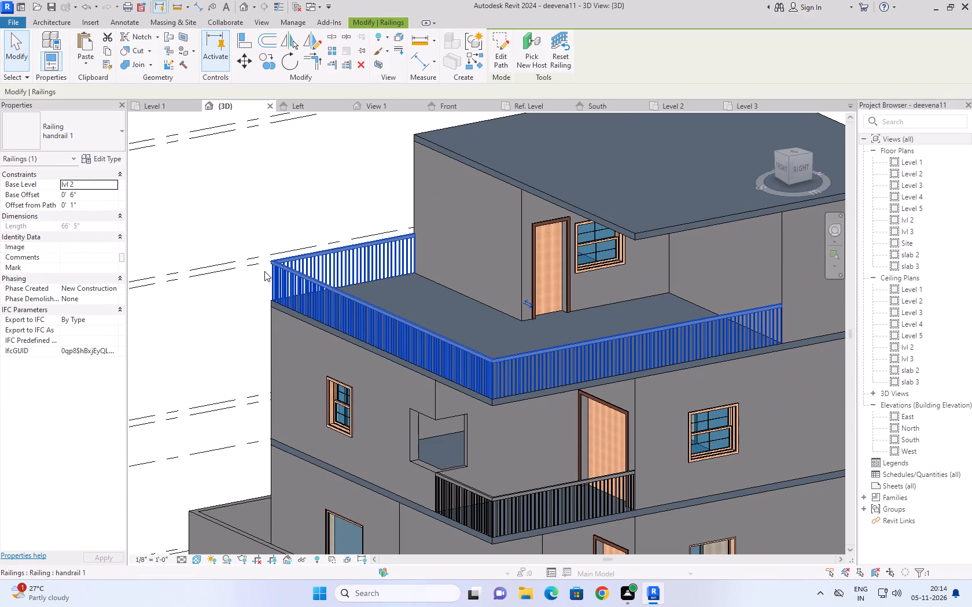
click(112, 161)
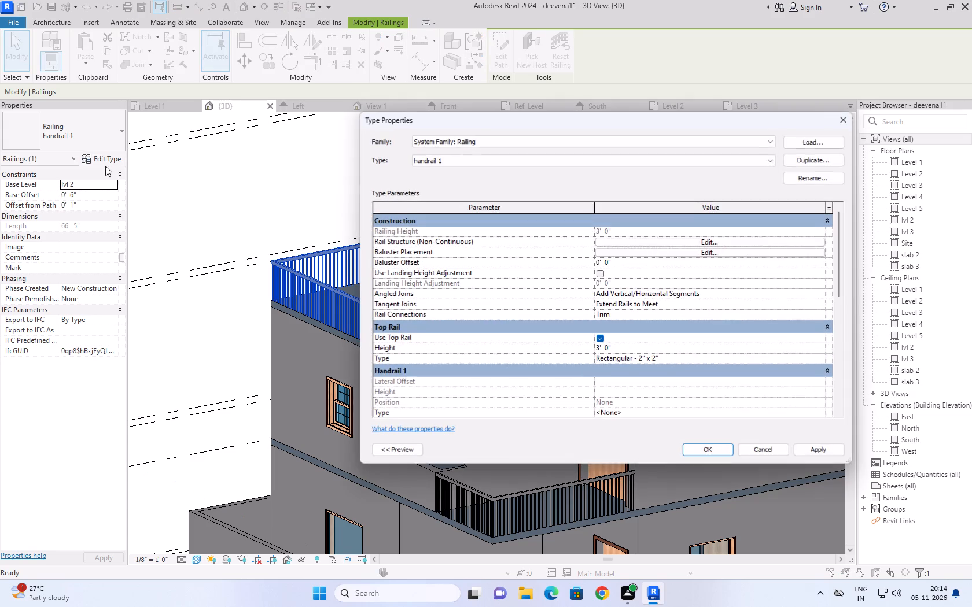
click(645, 255)
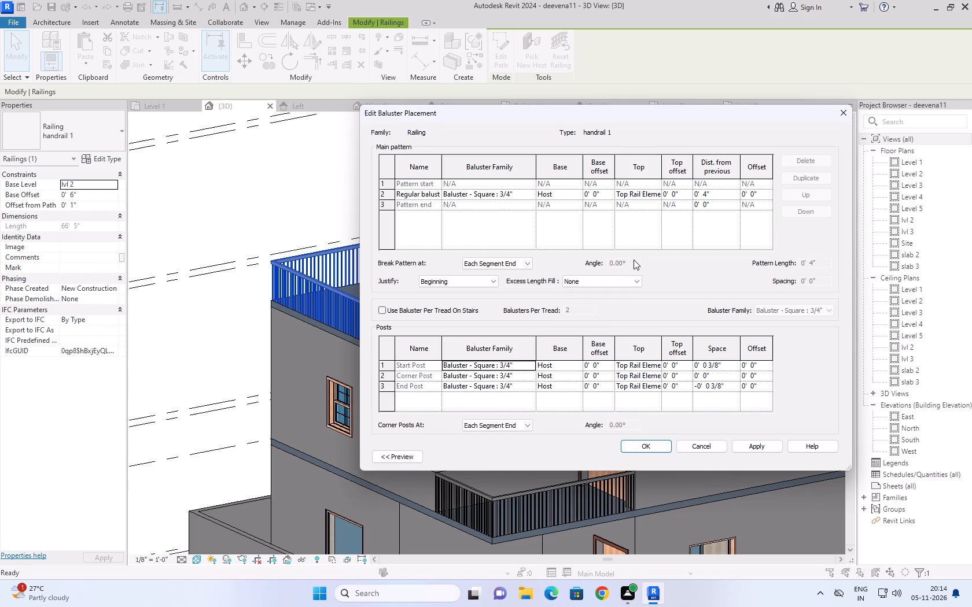
click(704, 450)
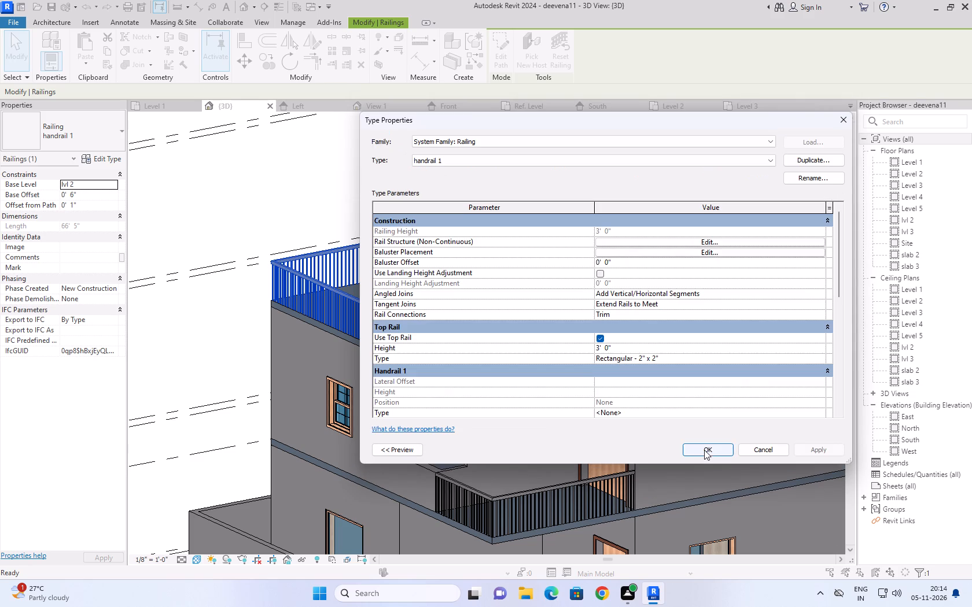
click(774, 451)
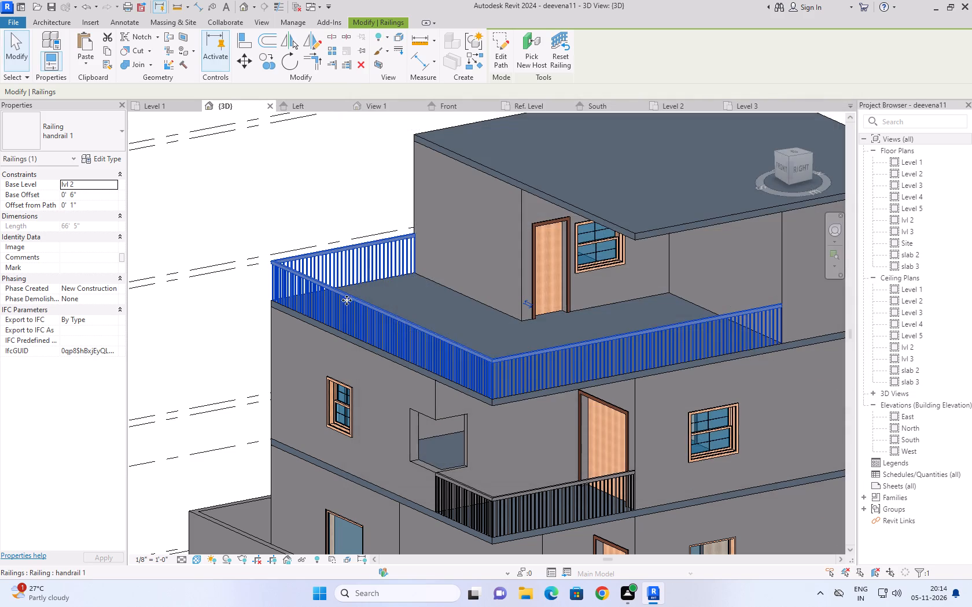
click(273, 191)
Examine the whole house in 3D, checking the terrace railing, the balcony railing and the ground-floor walls.
scroll(273, 191, down, 3)
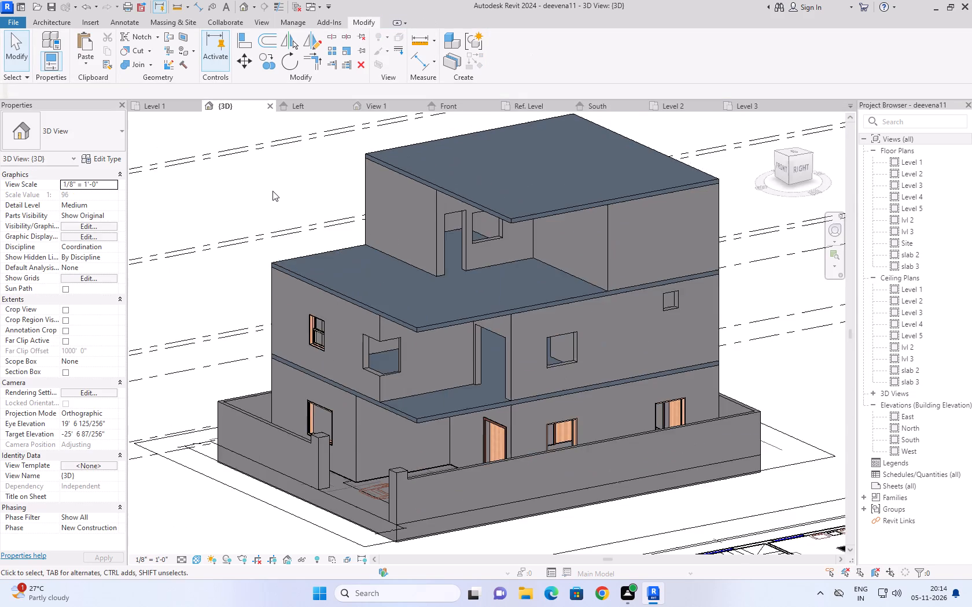
scroll(273, 191, down, 2)
middle_drag(276, 191, 311, 209)
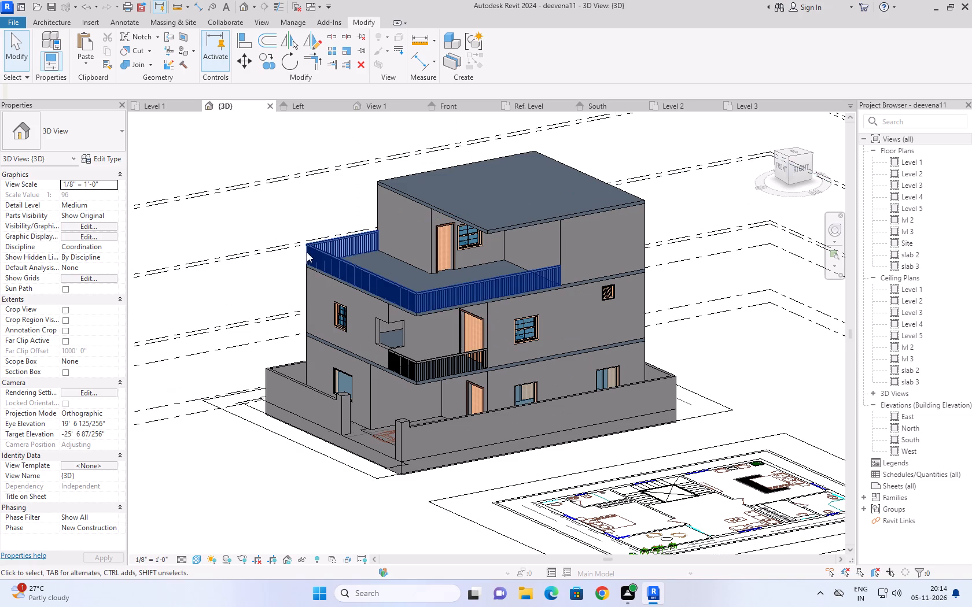
click(310, 251)
click(309, 216)
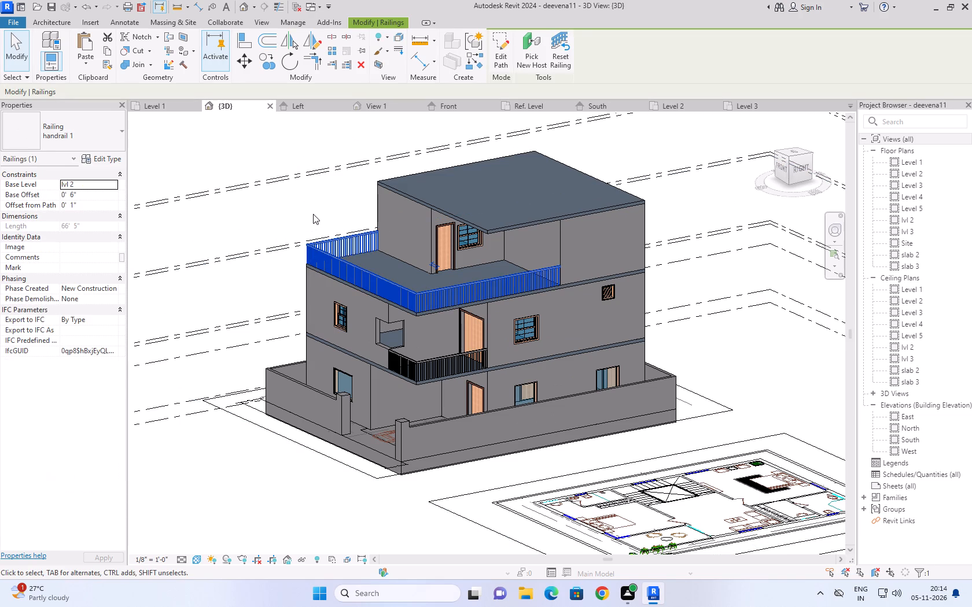
click(384, 187)
click(323, 207)
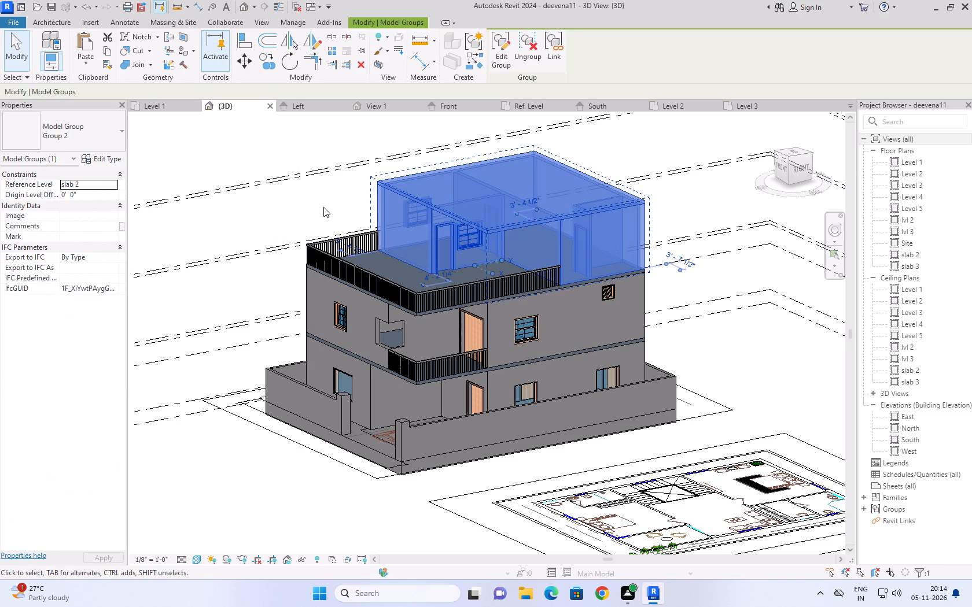
click(308, 279)
click(290, 224)
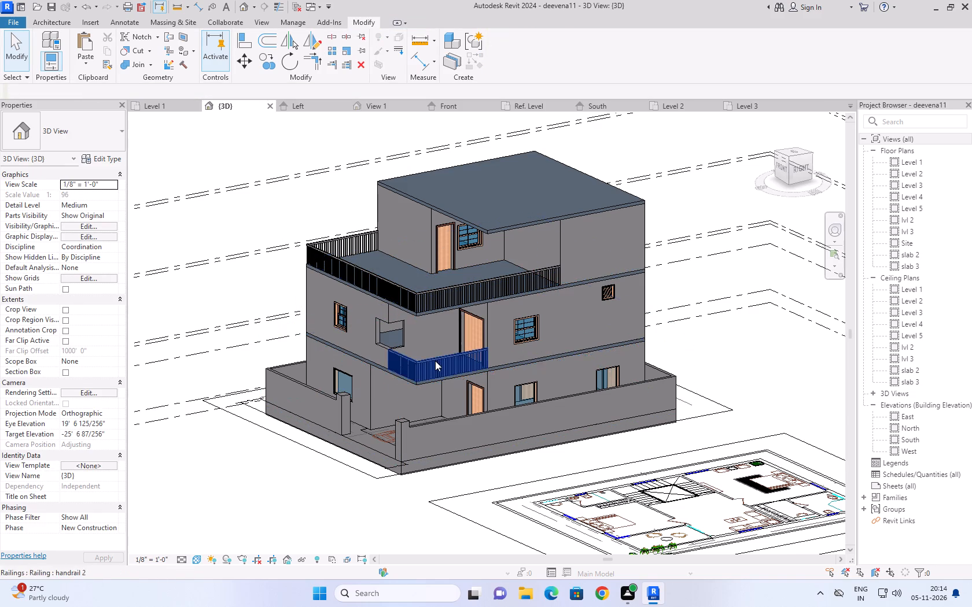
click(419, 362)
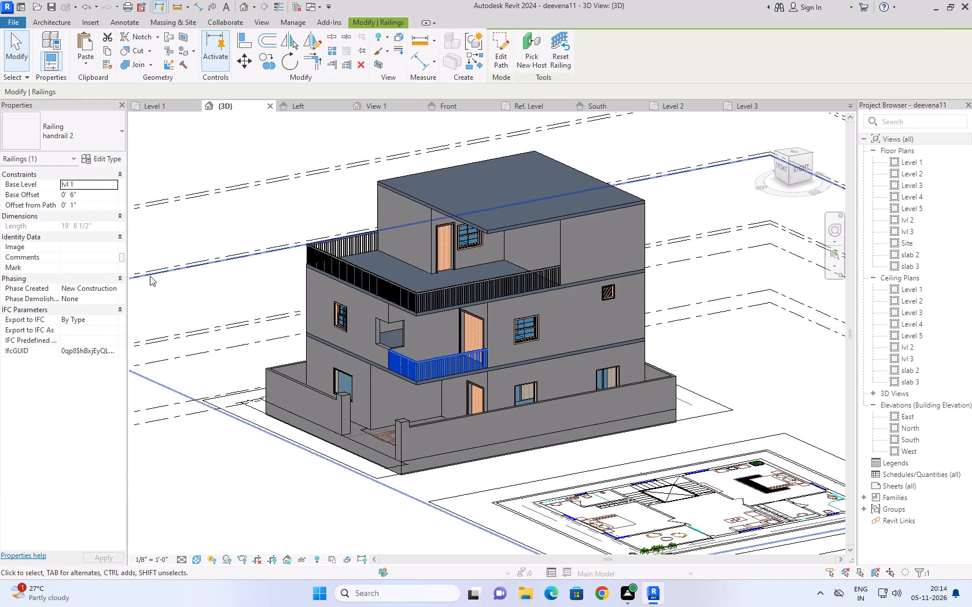
click(234, 239)
scroll(312, 201, up, 1)
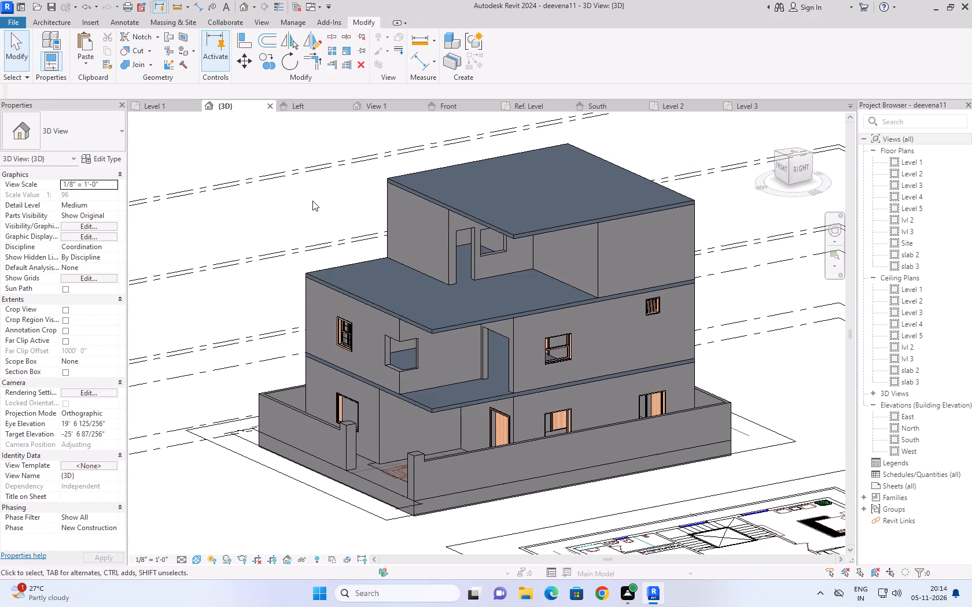
click(308, 374)
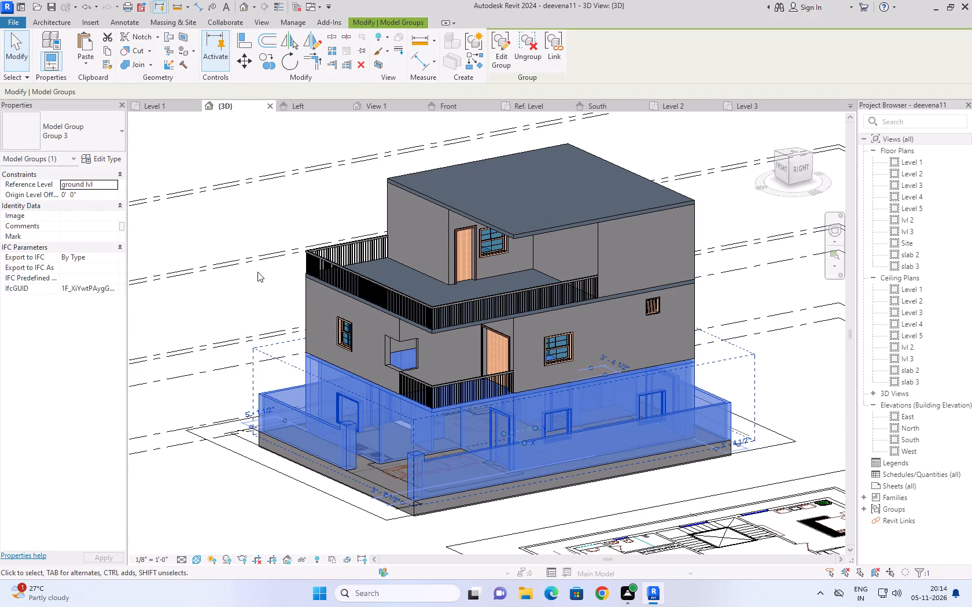
click(257, 272)
scroll(251, 293, down, 2)
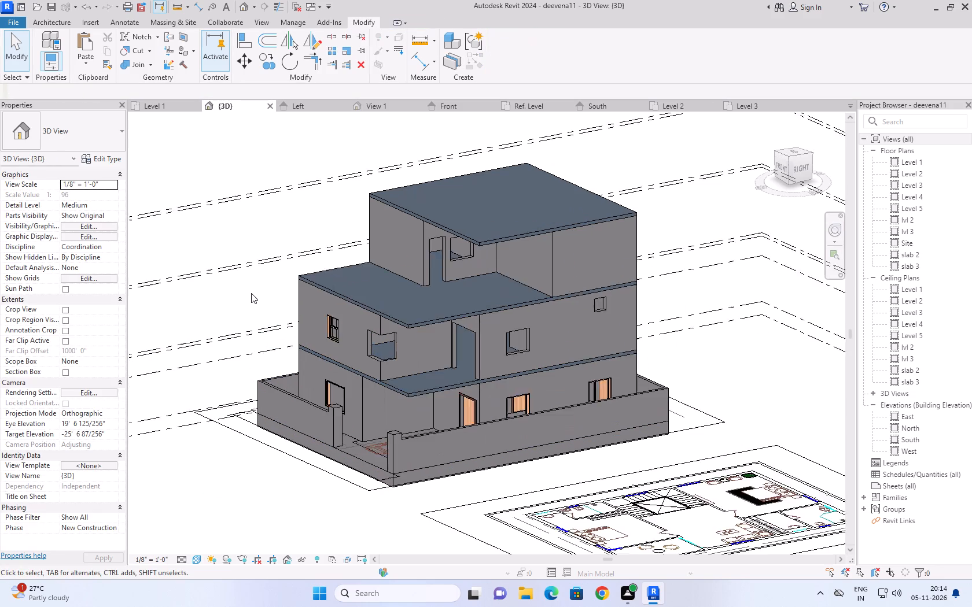
middle_drag(251, 293, 293, 345)
scroll(282, 331, up, 1)
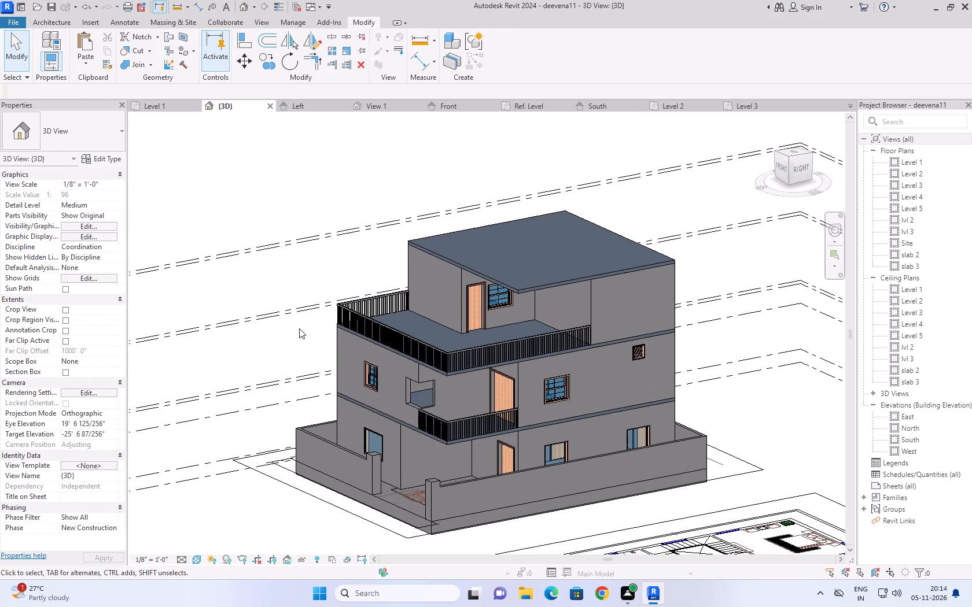
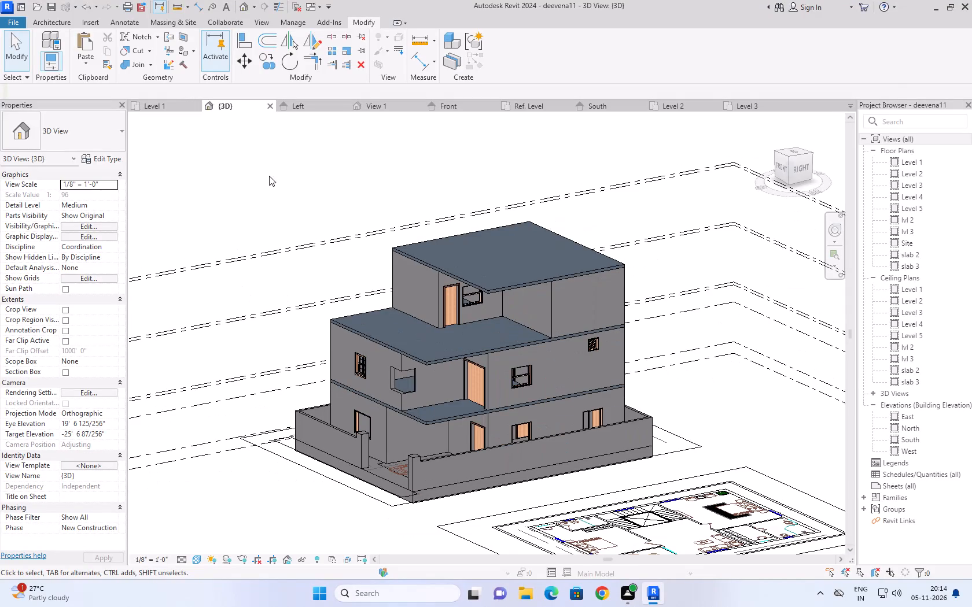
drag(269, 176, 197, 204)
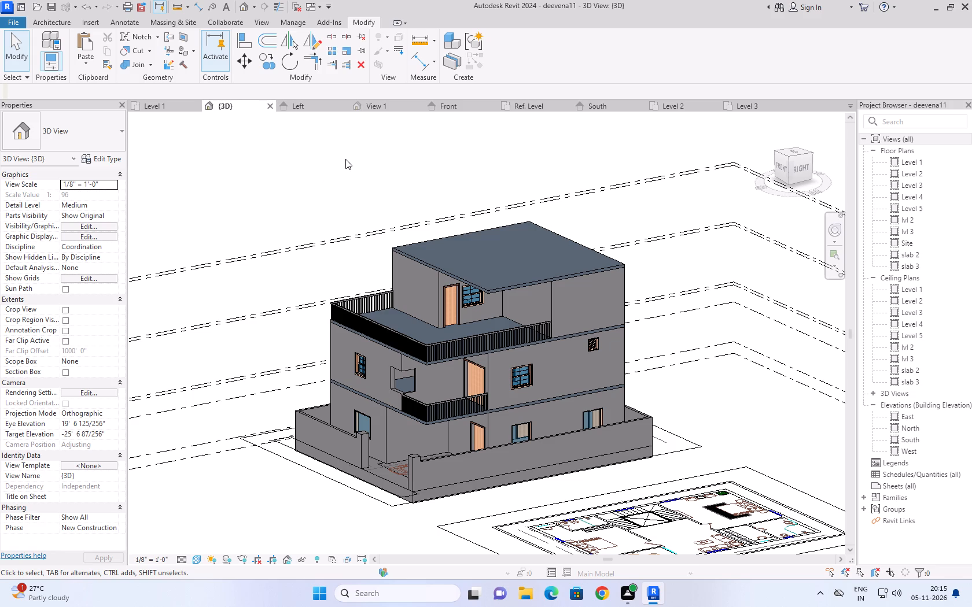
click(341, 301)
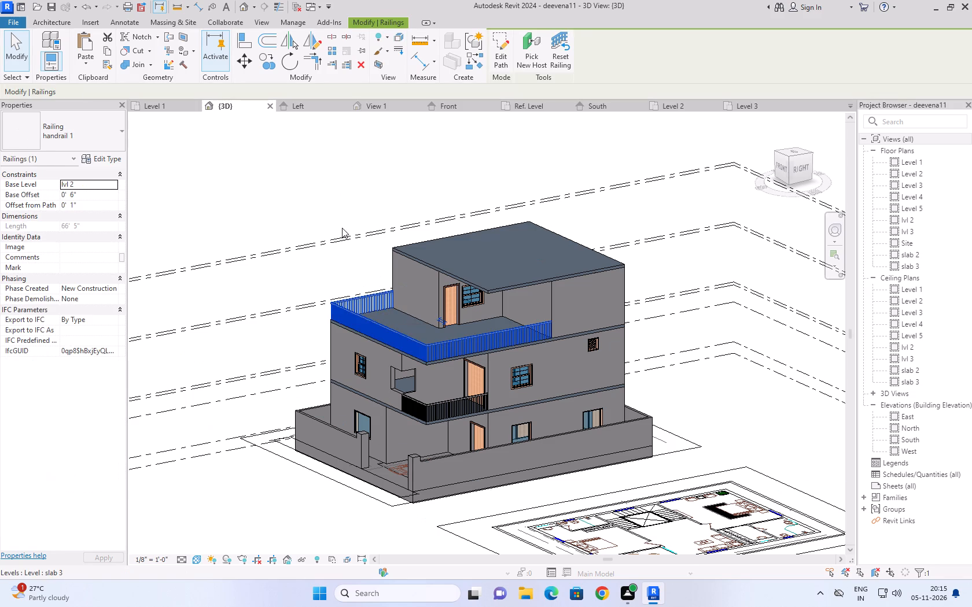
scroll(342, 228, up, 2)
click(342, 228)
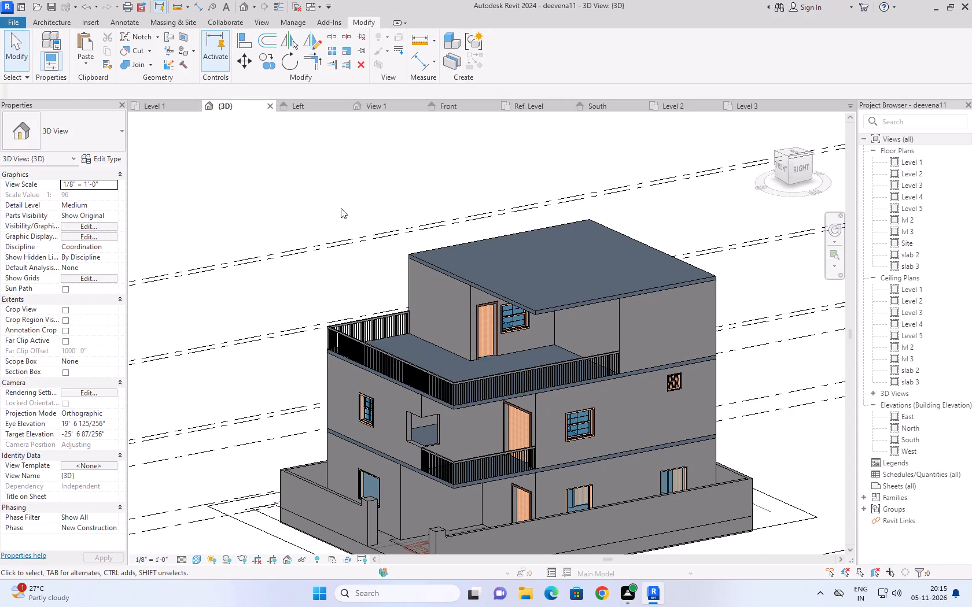
Export the current 3D view window as a PDF named deevena11 in the Documents folder, keeping the default export settings.
click(10, 18)
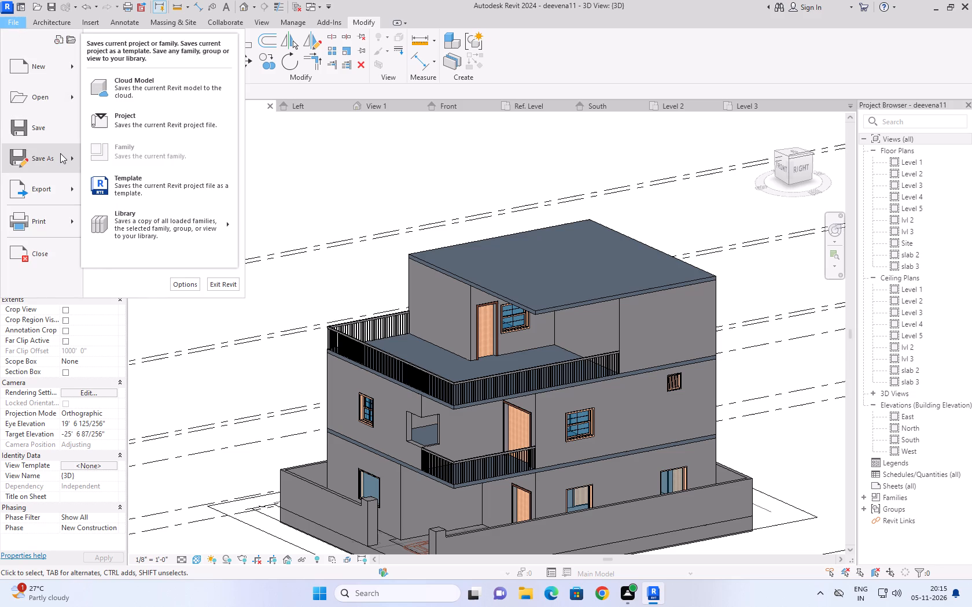
click(68, 186)
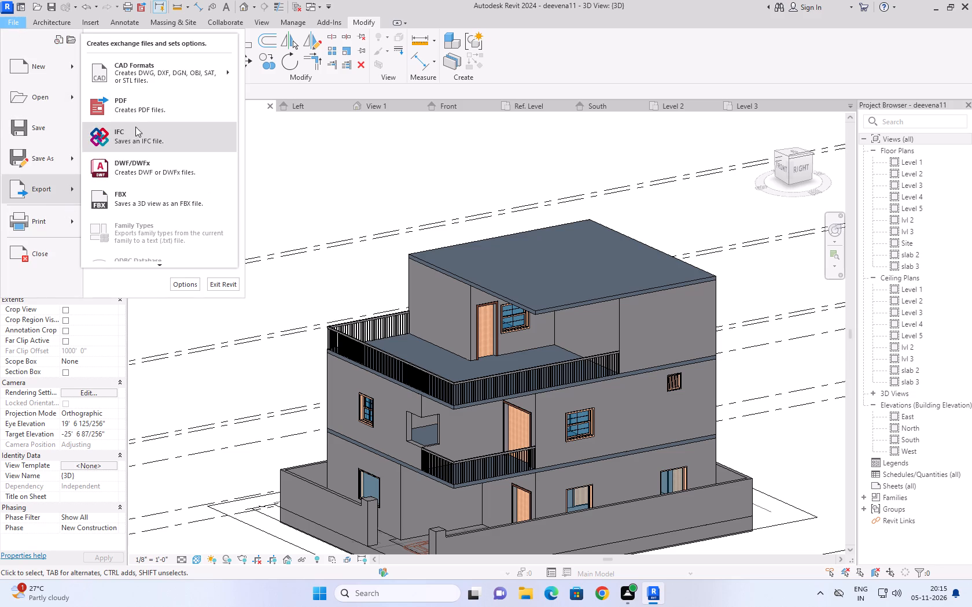
click(175, 109)
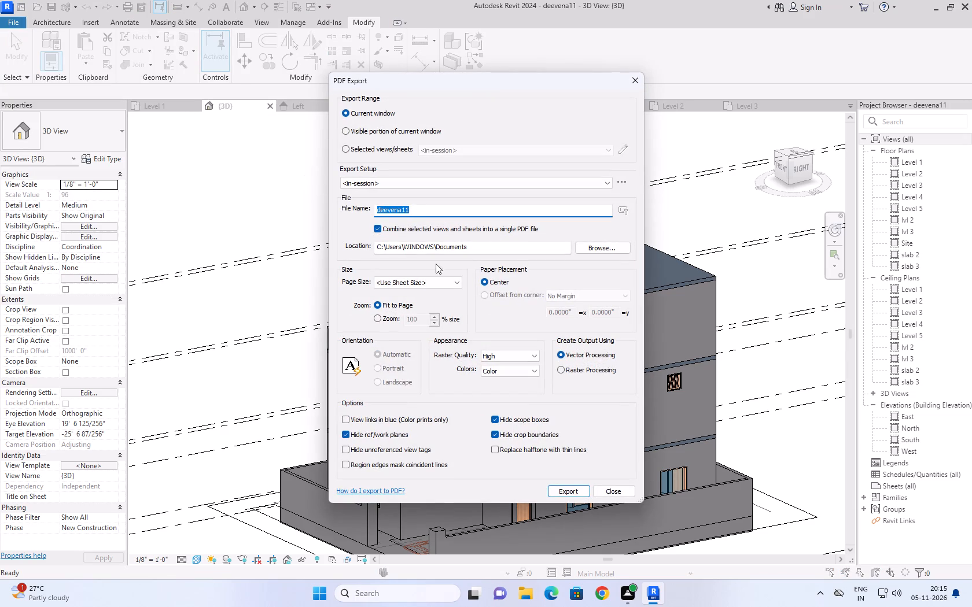
click(570, 493)
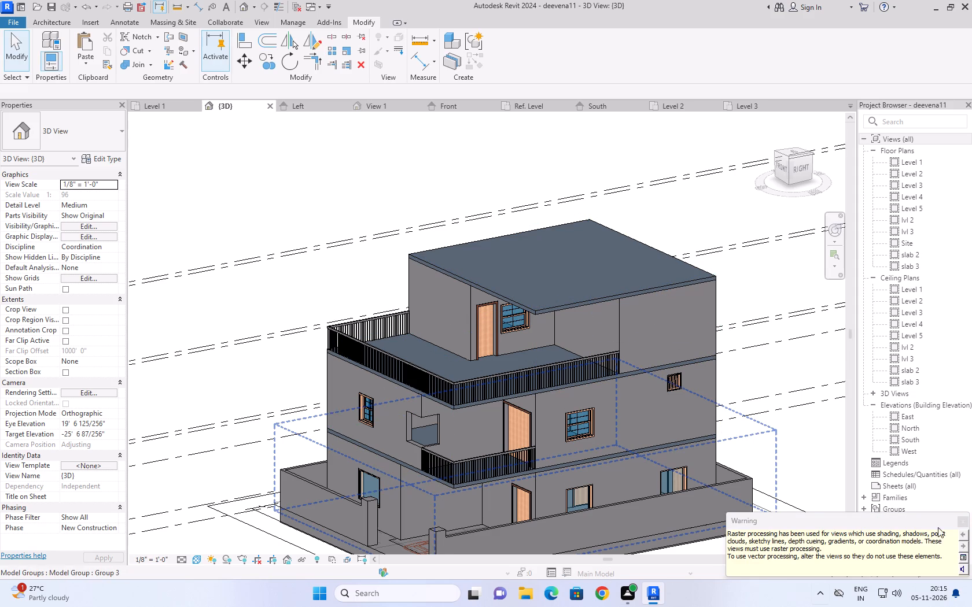
click(962, 521)
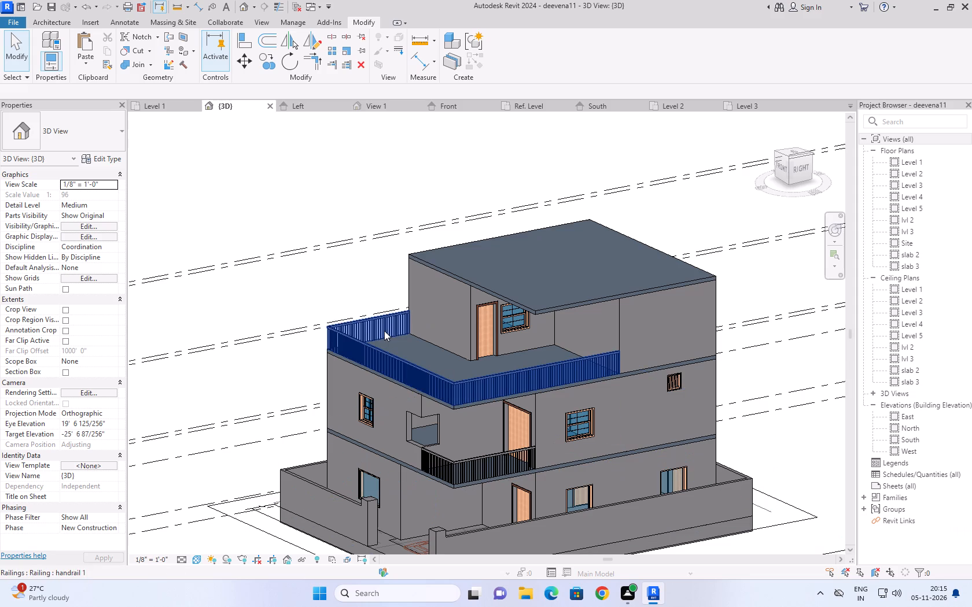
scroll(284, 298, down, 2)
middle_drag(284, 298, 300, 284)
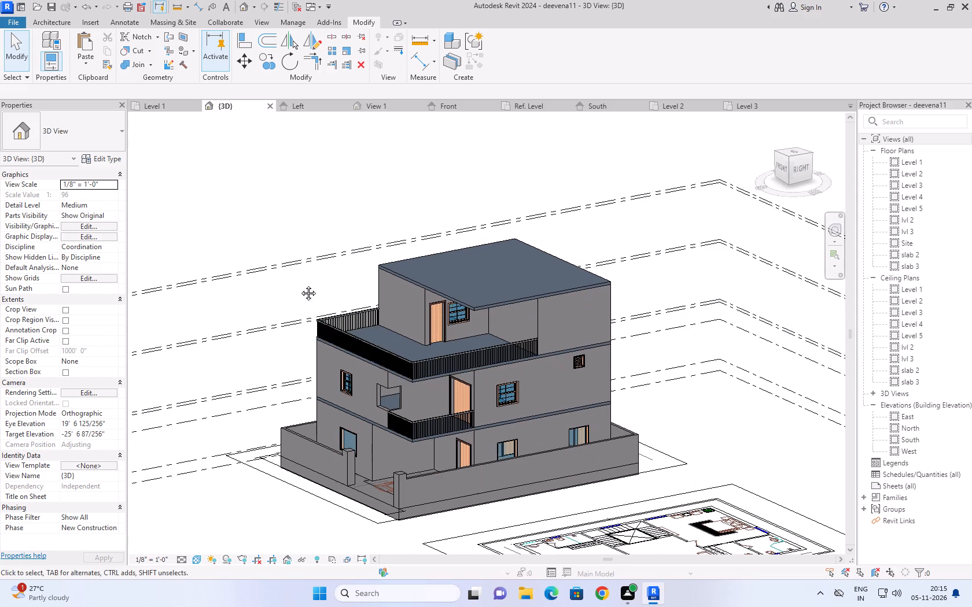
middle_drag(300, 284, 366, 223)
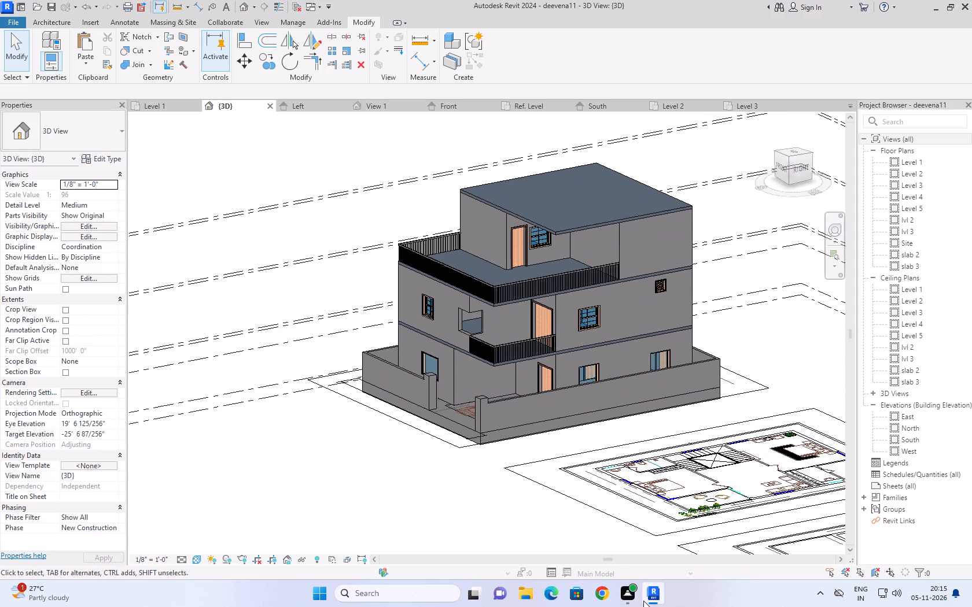